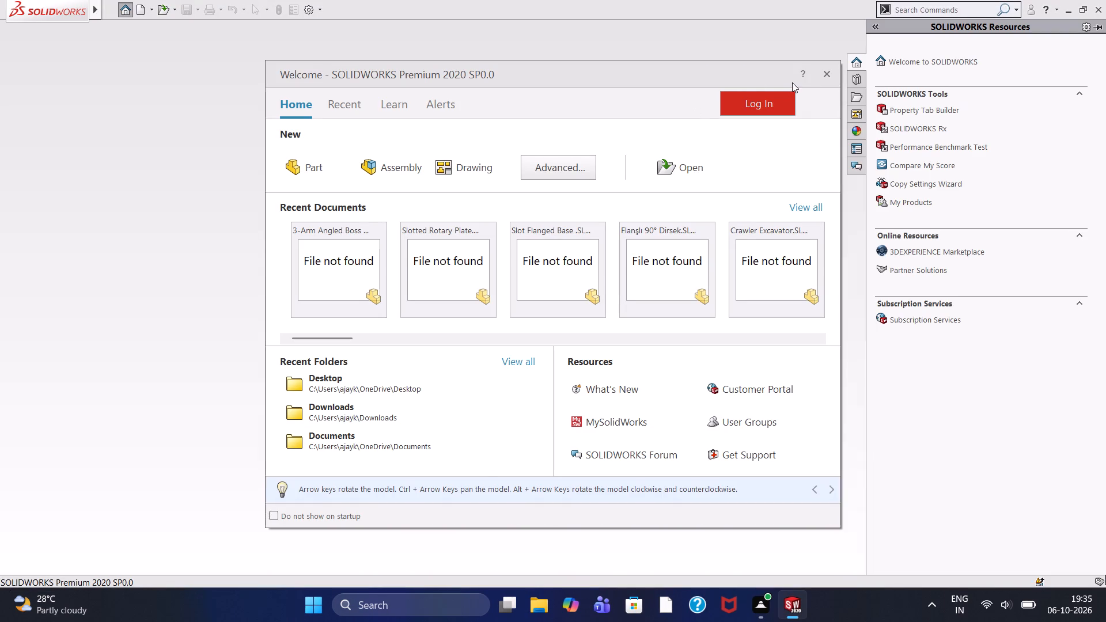
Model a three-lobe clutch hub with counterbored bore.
Dismiss the welcome window and create a new part document.
left_click(822, 77)
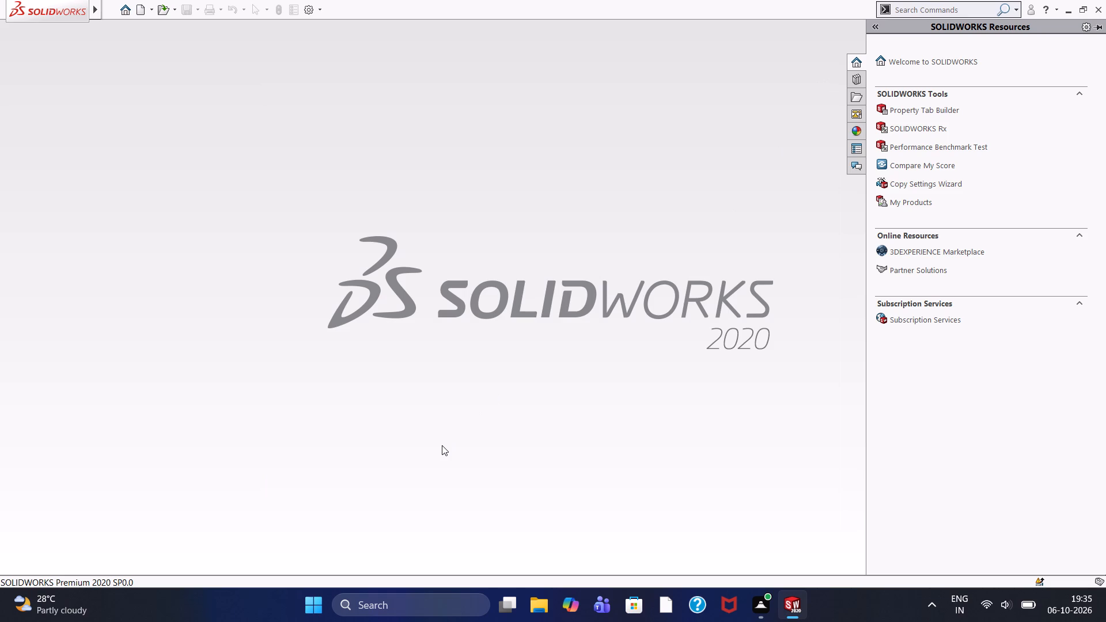
left_click(144, 9)
double_click(276, 287)
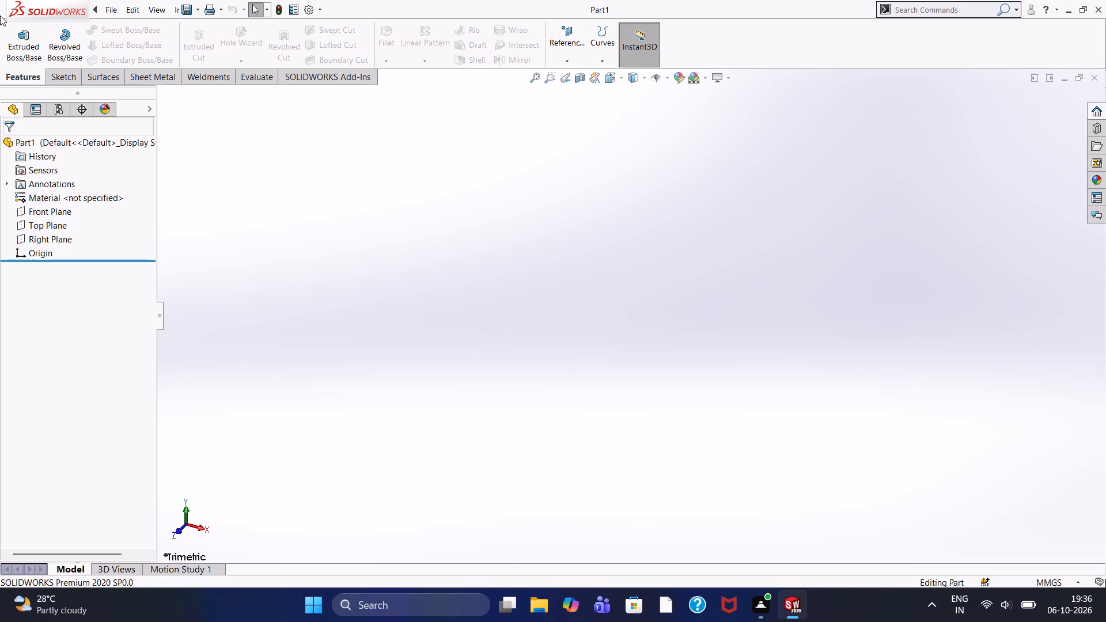
Start a sketch on the Top Plane and draw a circle of radius 75 mm centred on the origin.
left_click(72, 78)
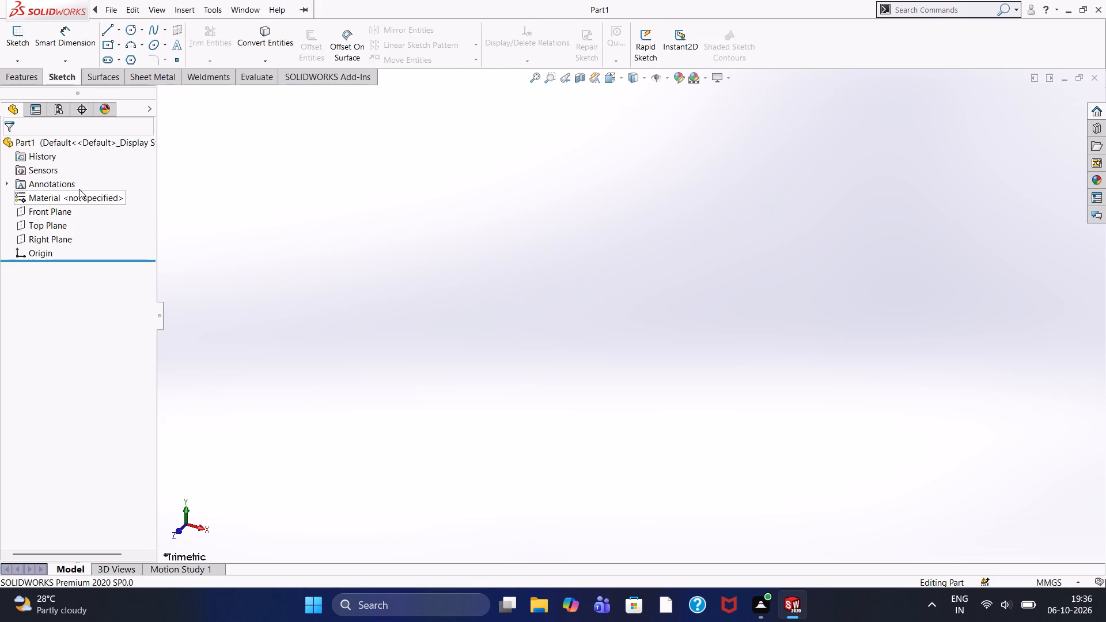
left_click(54, 230)
left_click(61, 215)
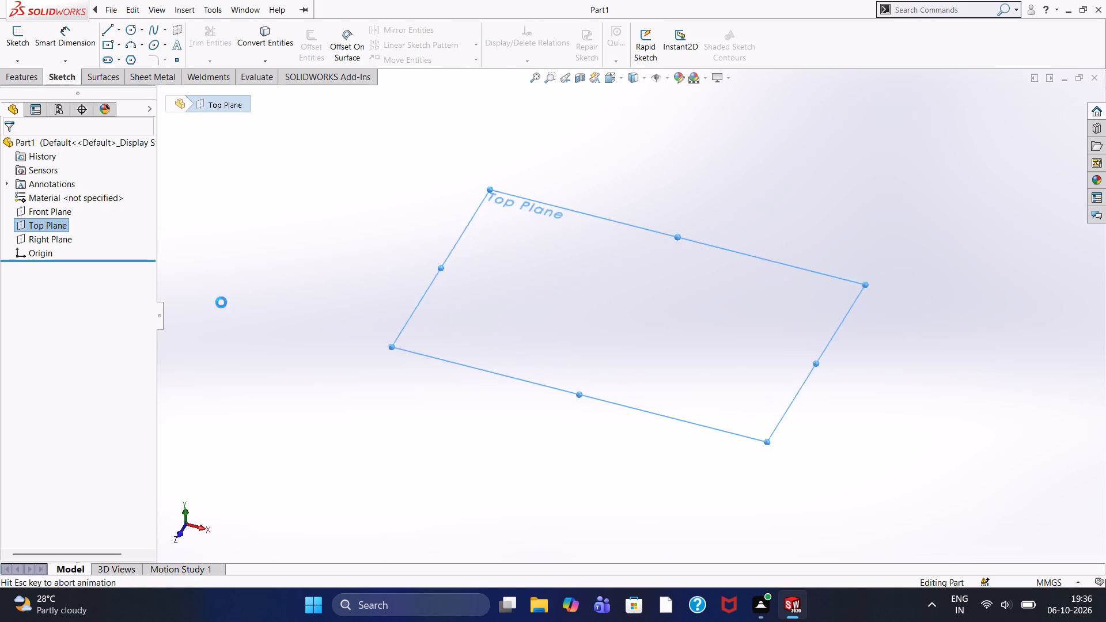
left_click(570, 283)
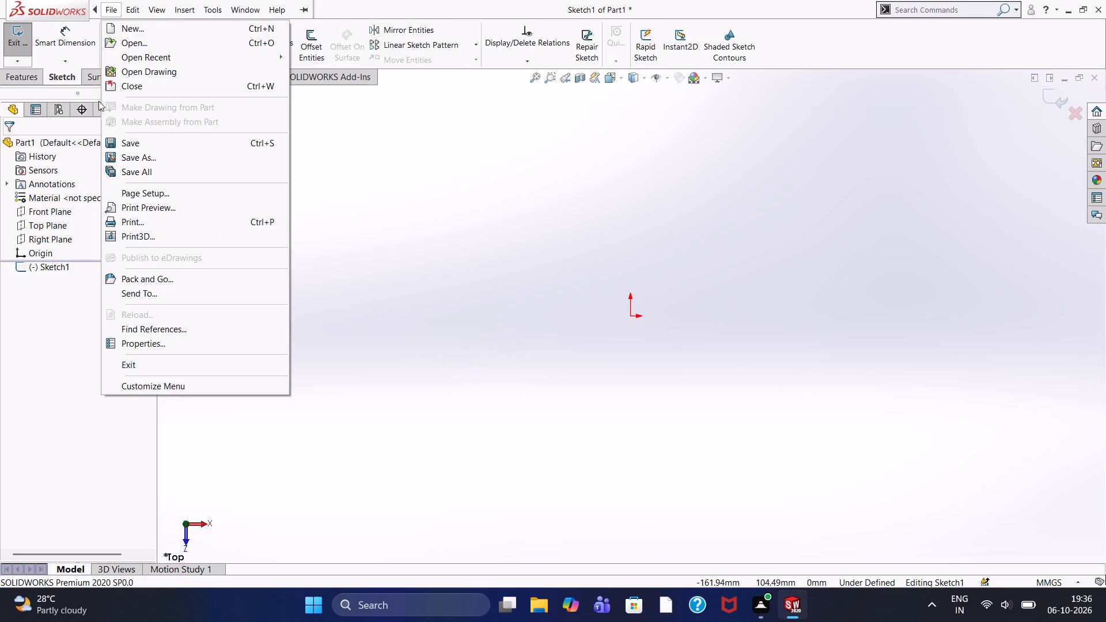
left_click(414, 251)
left_click(133, 33)
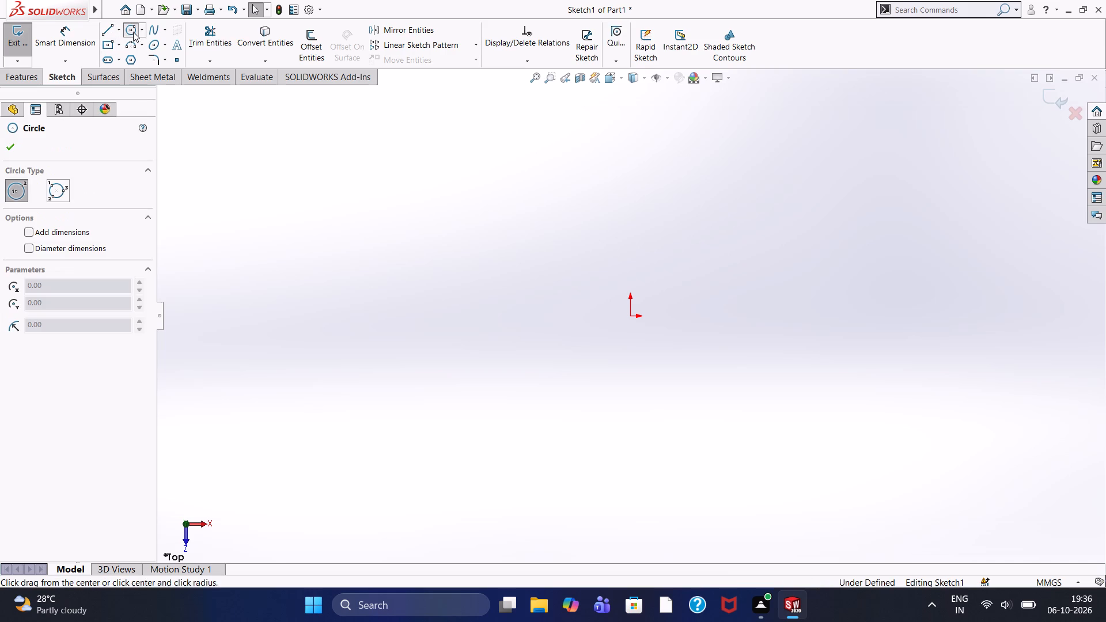
left_click_drag(632, 314, 543, 312)
key("7")
key("8")
key("BackSpace")
key("5")
key("Return")
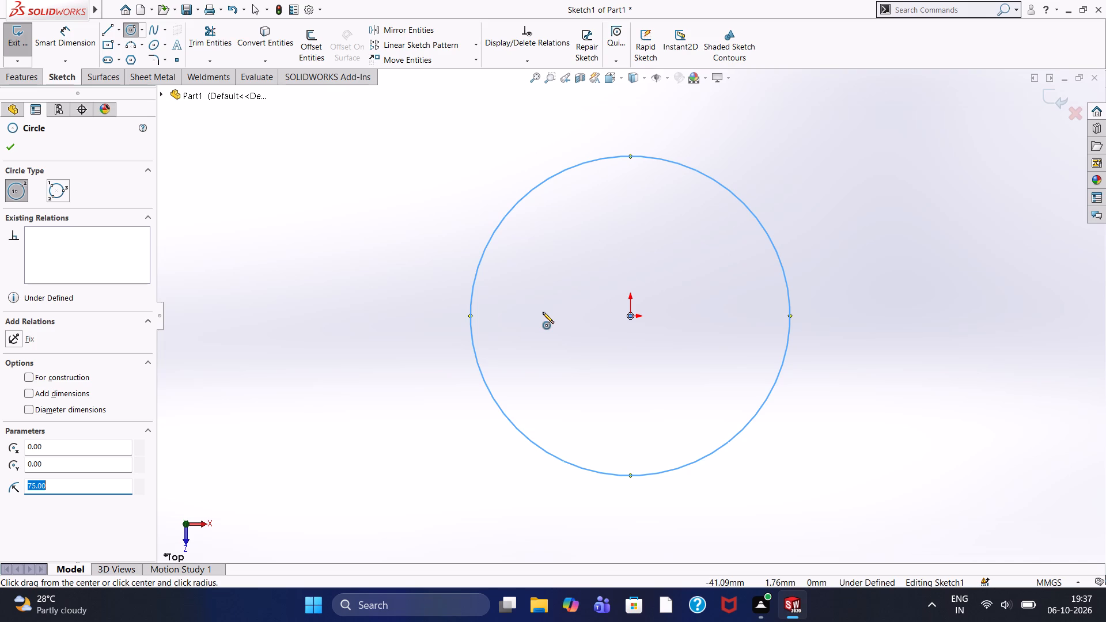
Draw a second, concentric circle of radius 68 mm centred on the origin.
left_click(629, 317)
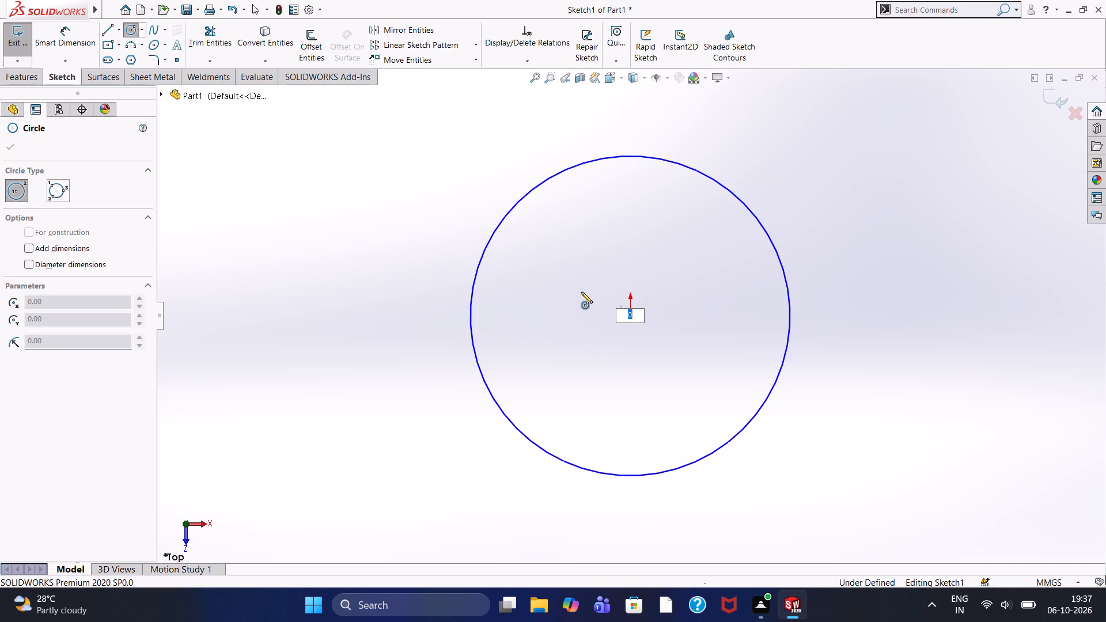
type("68")
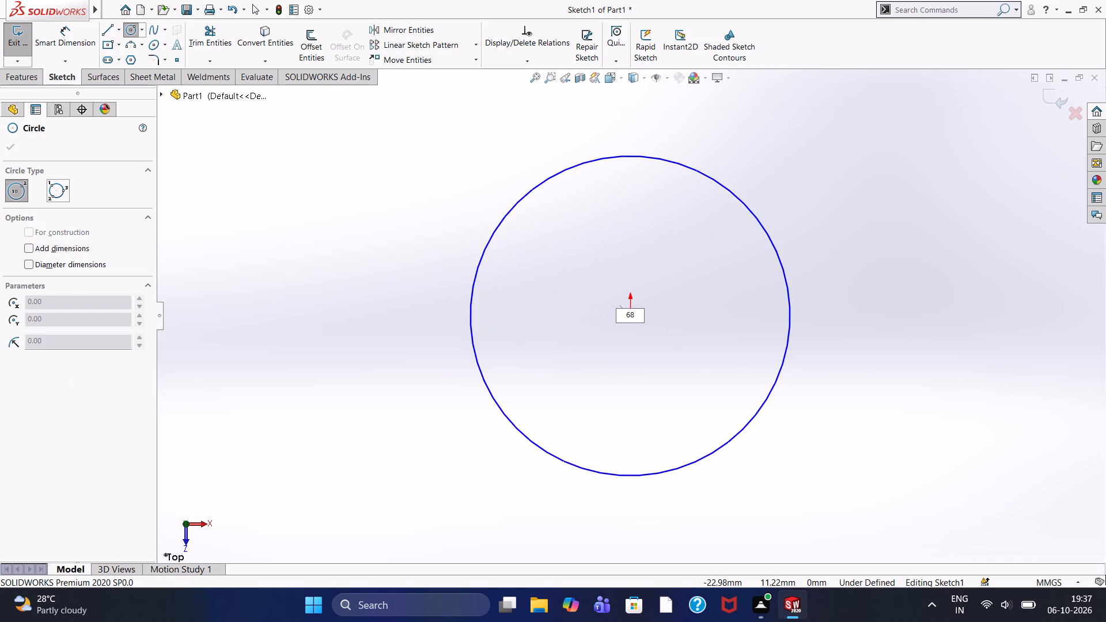
key("Return")
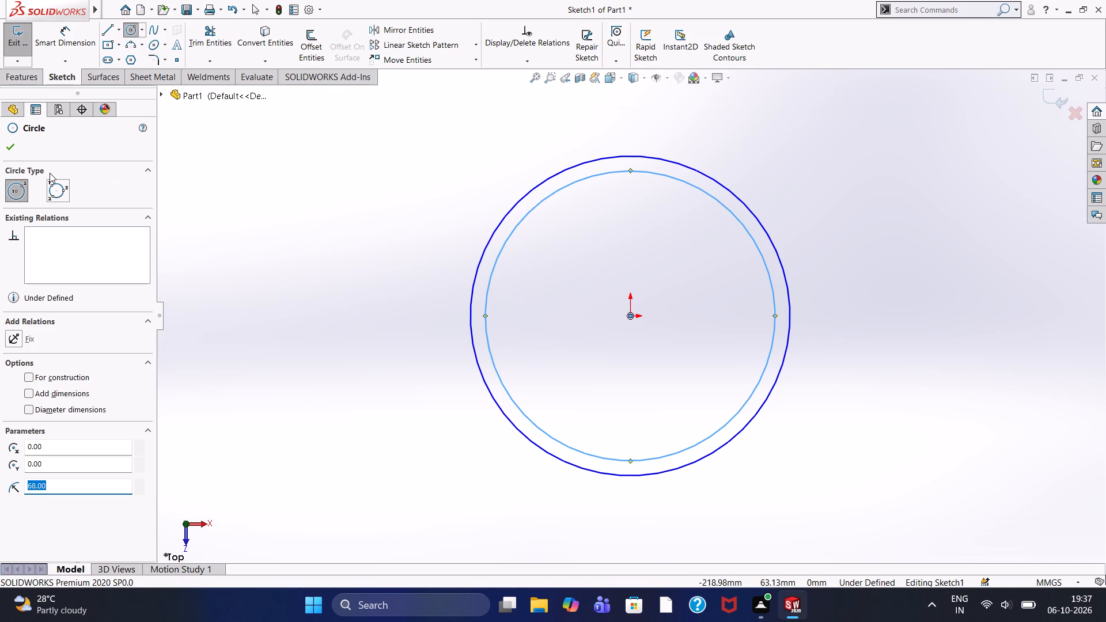
left_click(6, 142)
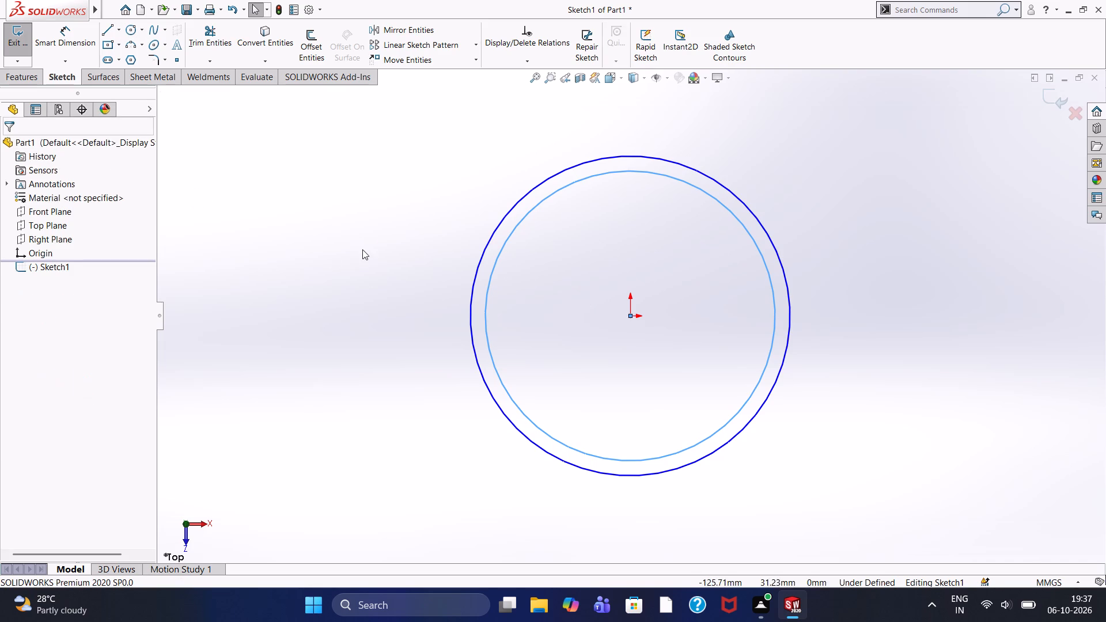
left_click(362, 248)
Extrude the ring profile between the two circles as a blind boss 35 mm deep.
scroll(469, 408, "up", 2)
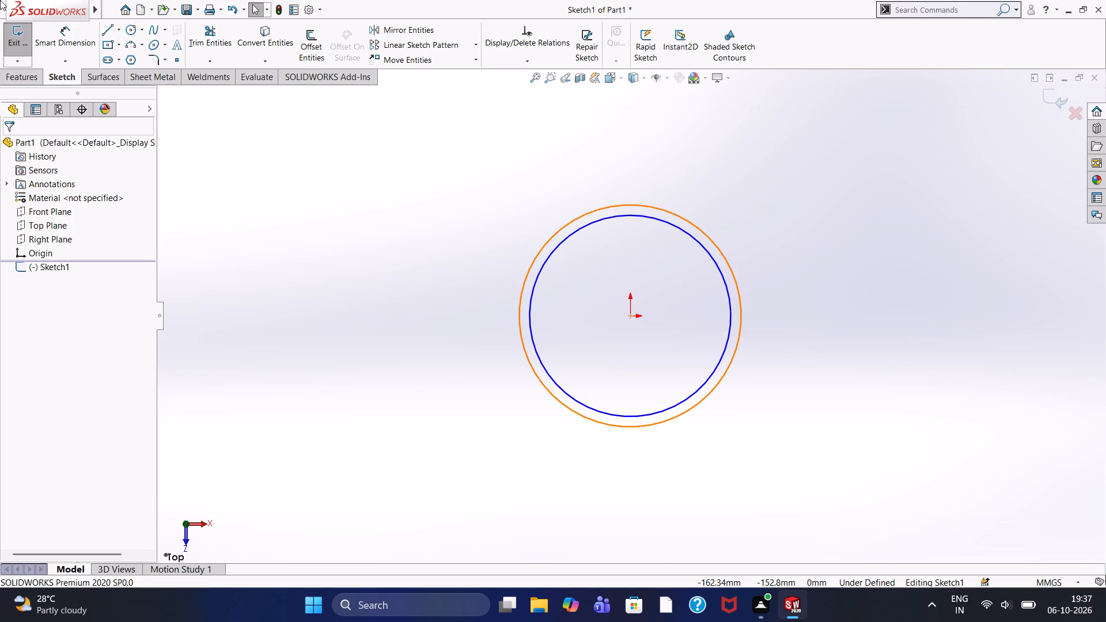
left_click(30, 76)
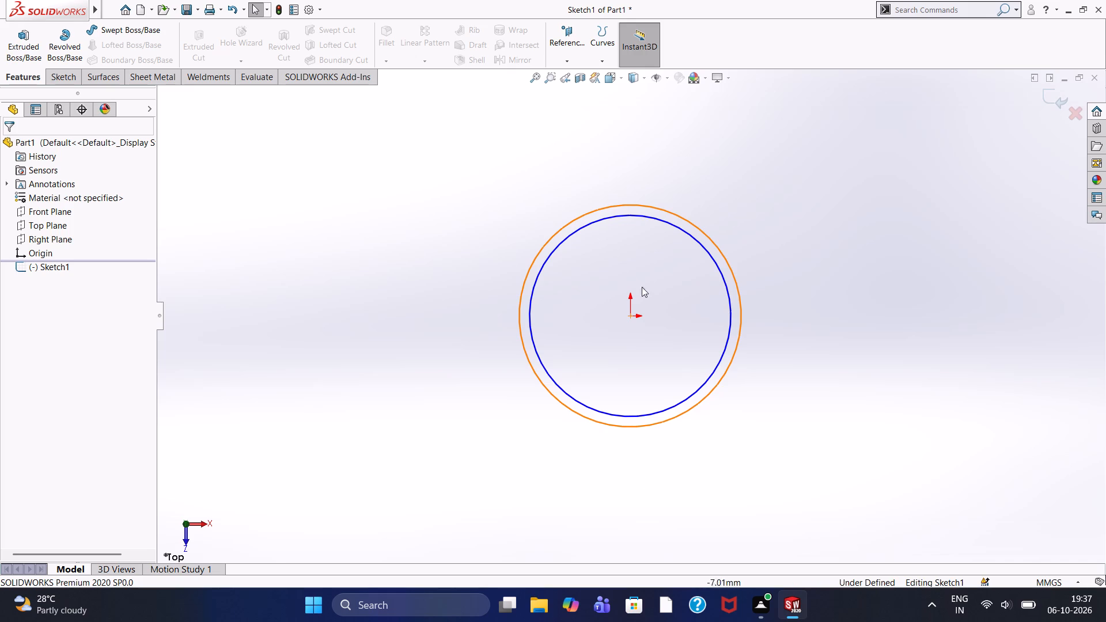
left_click(28, 54)
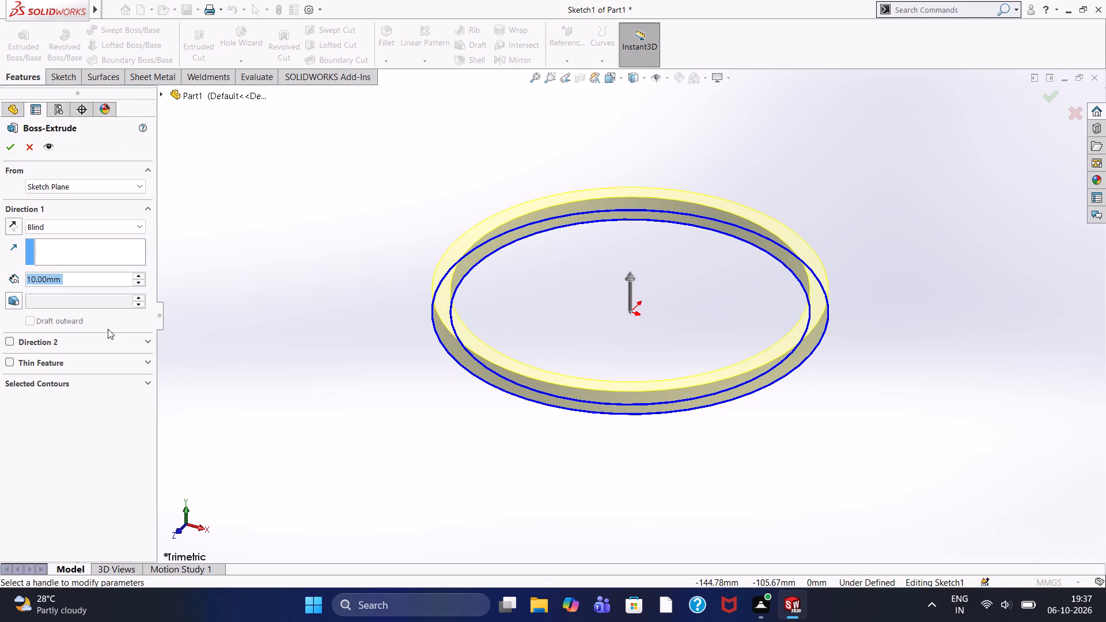
key("3")
key("5")
key("Return")
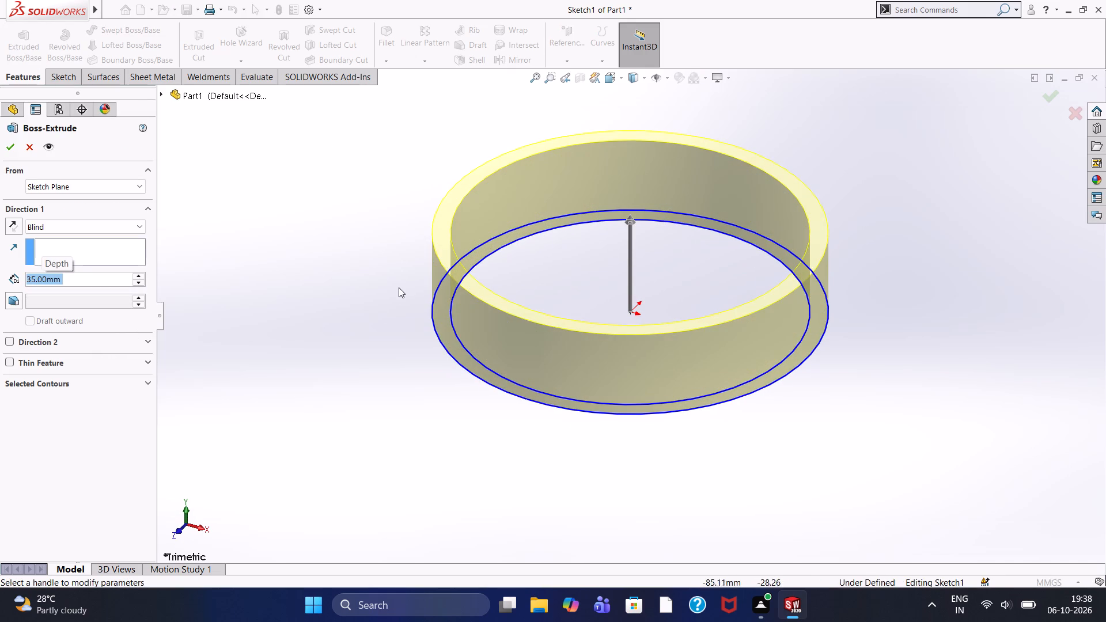
left_click(367, 281)
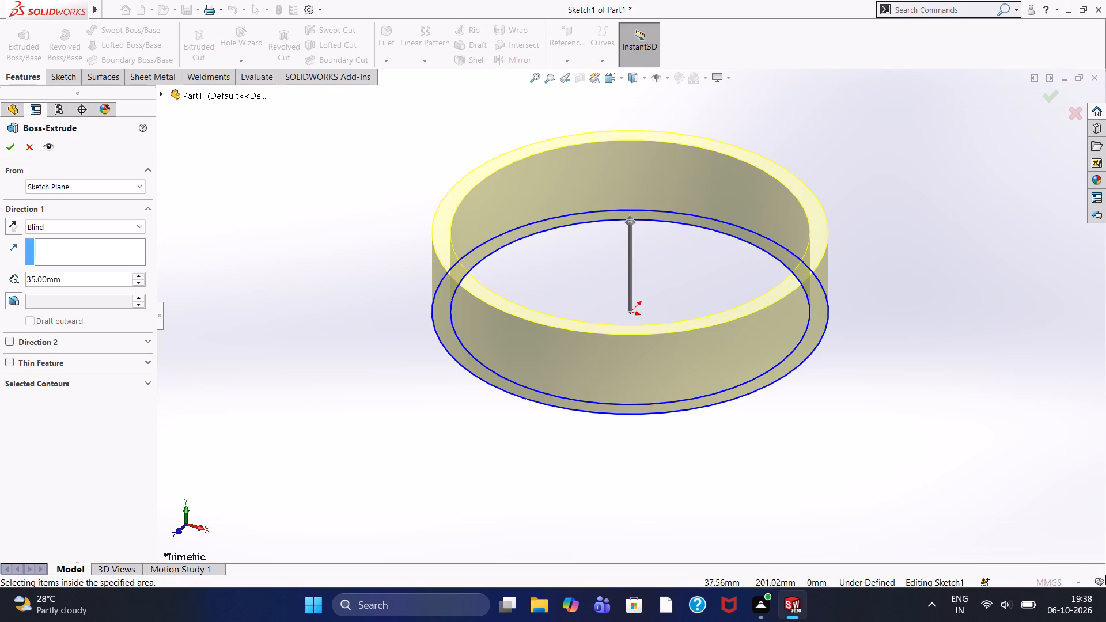
left_click(14, 154)
left_click(365, 302)
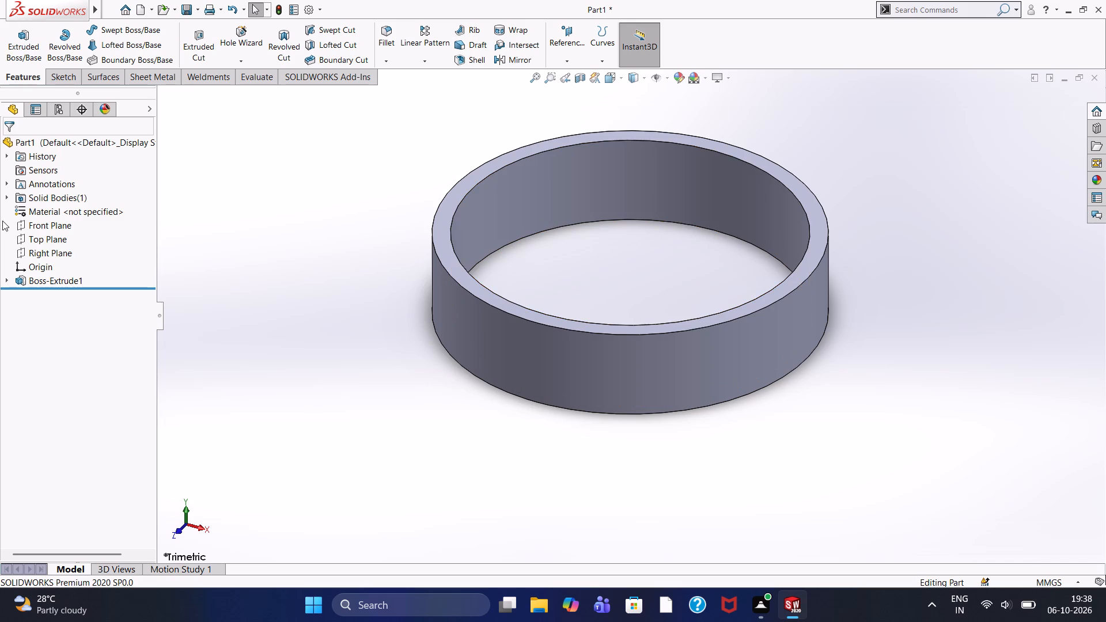
Start a new sketch on the Top Plane and draw a vertical centerline across the ring's full outer diameter.
left_click(35, 240)
left_click(47, 230)
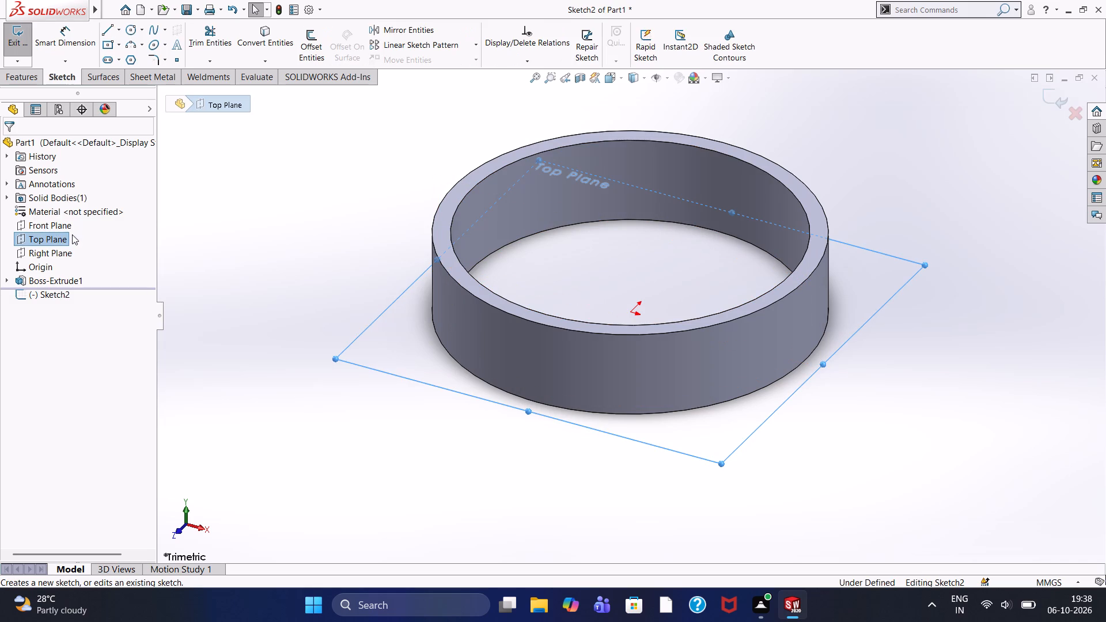
key("ctrl+8")
left_click(516, 290)
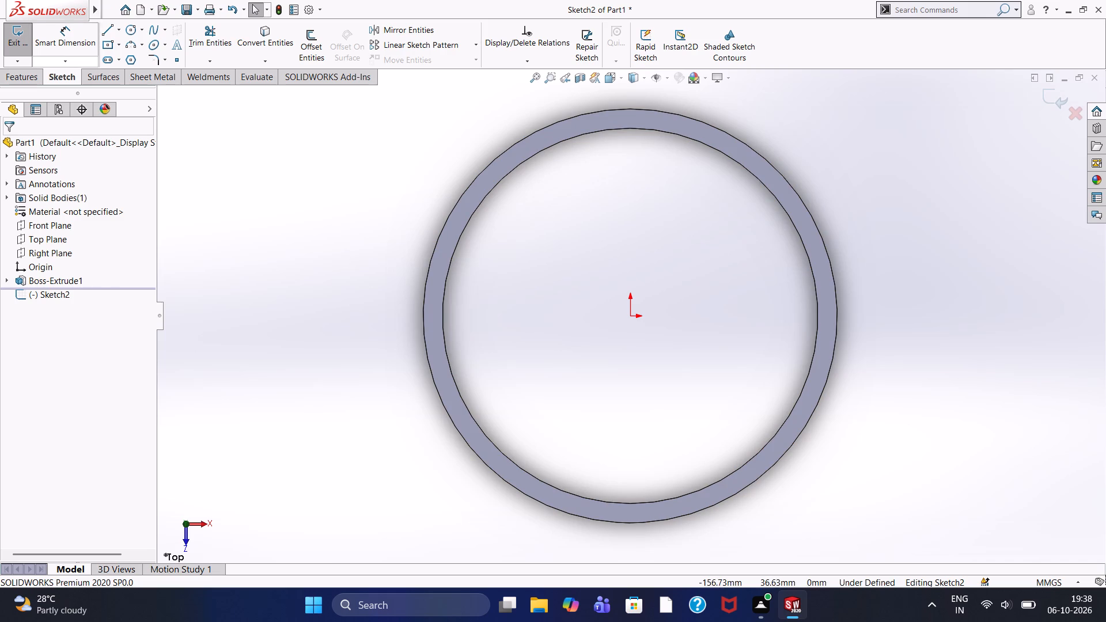
left_click(119, 29)
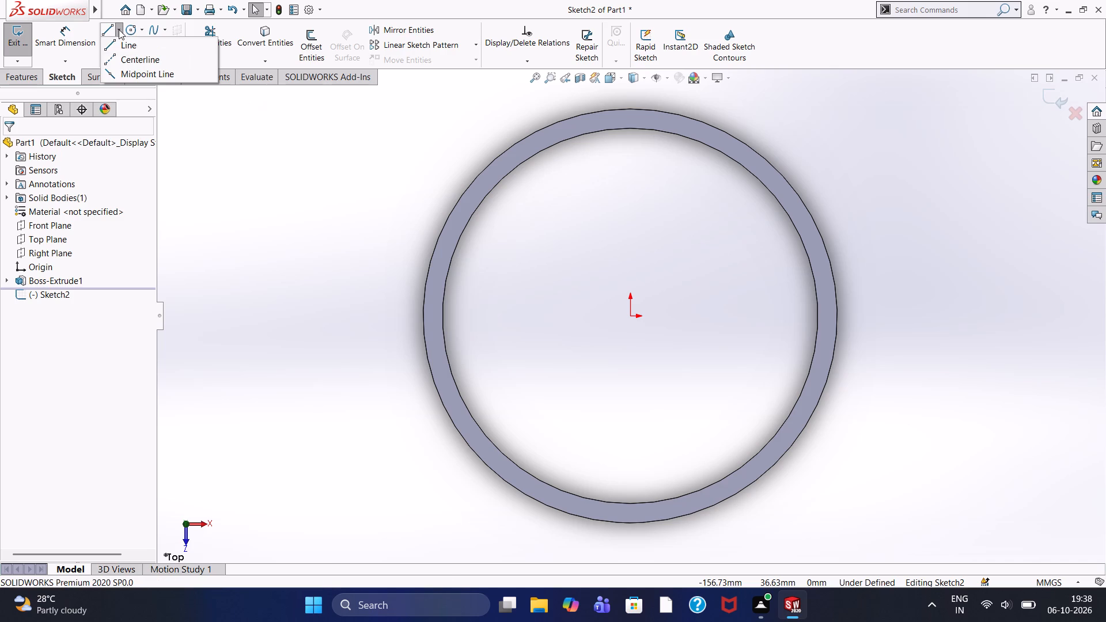
left_click(134, 56)
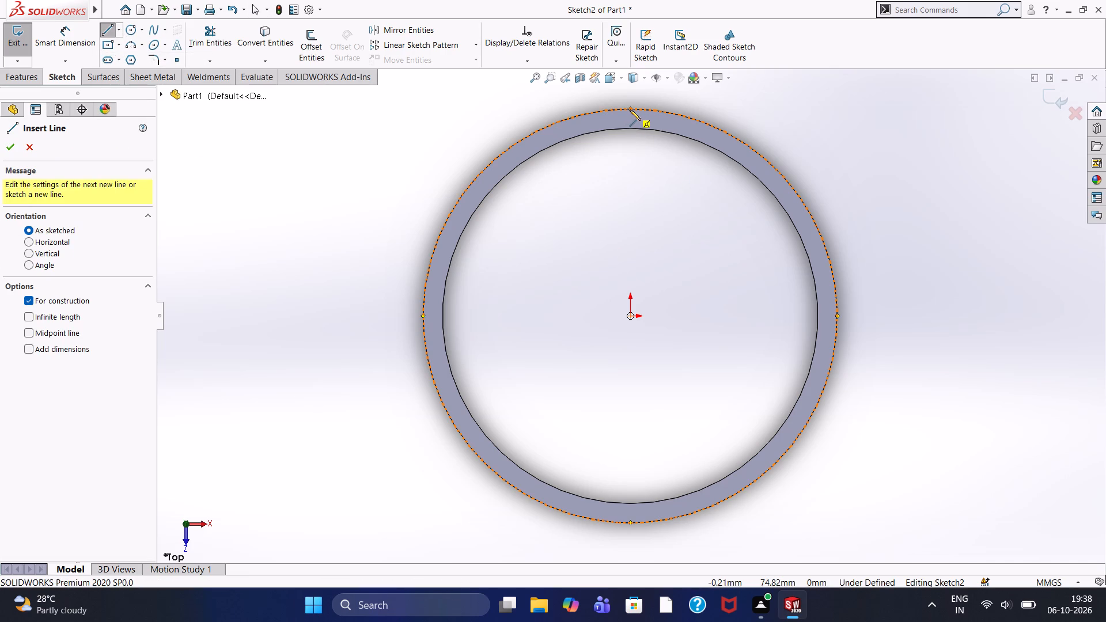
left_click(630, 109)
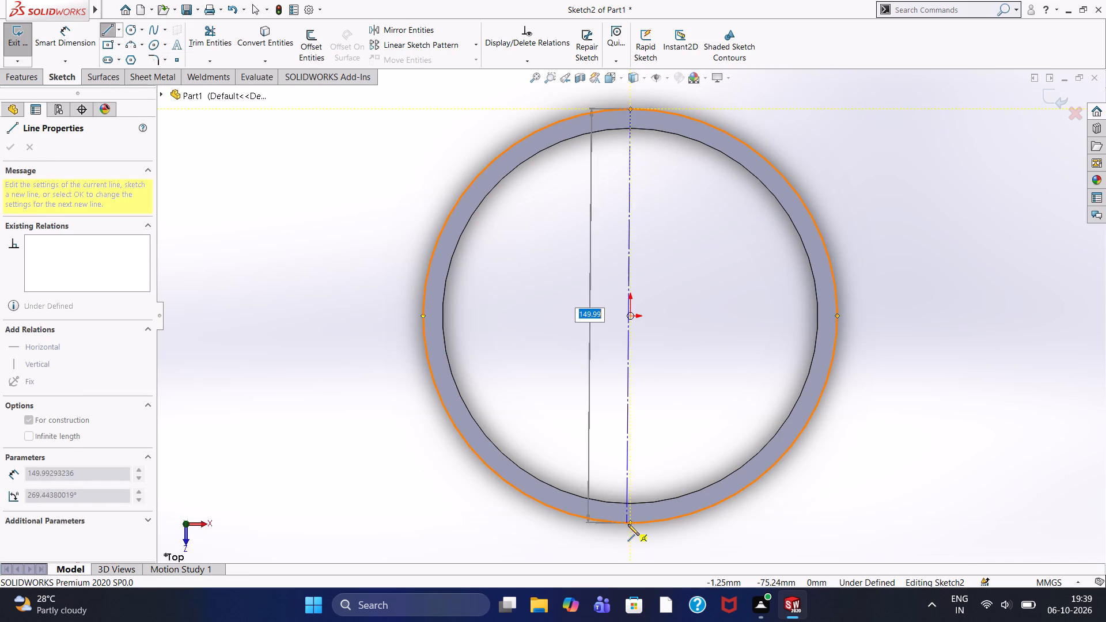
left_click(632, 521)
right_click(503, 355)
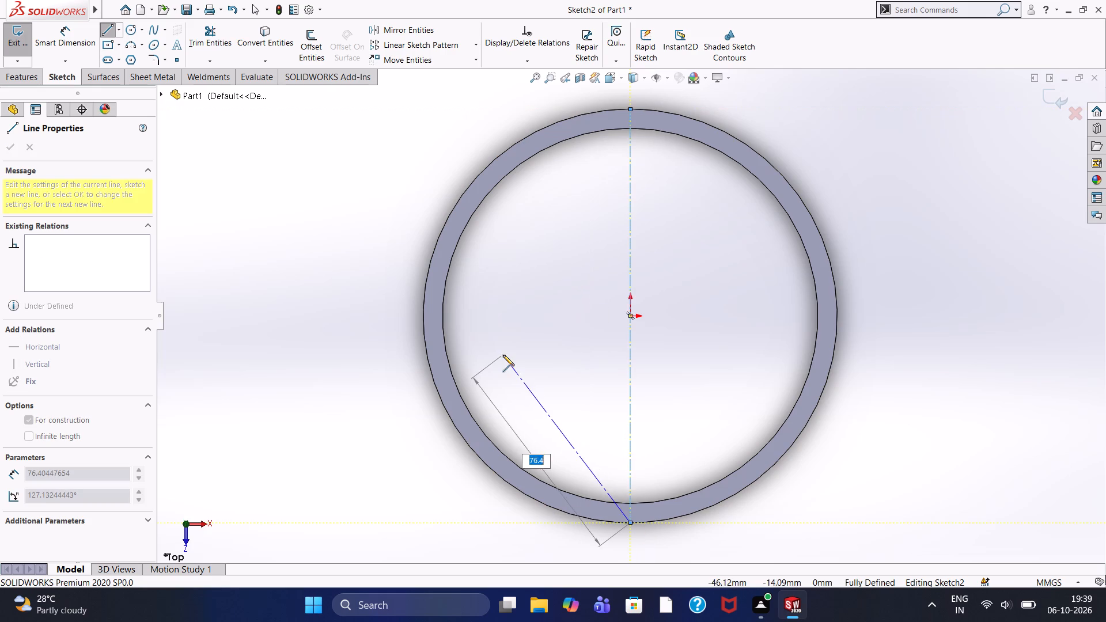
left_click(515, 360)
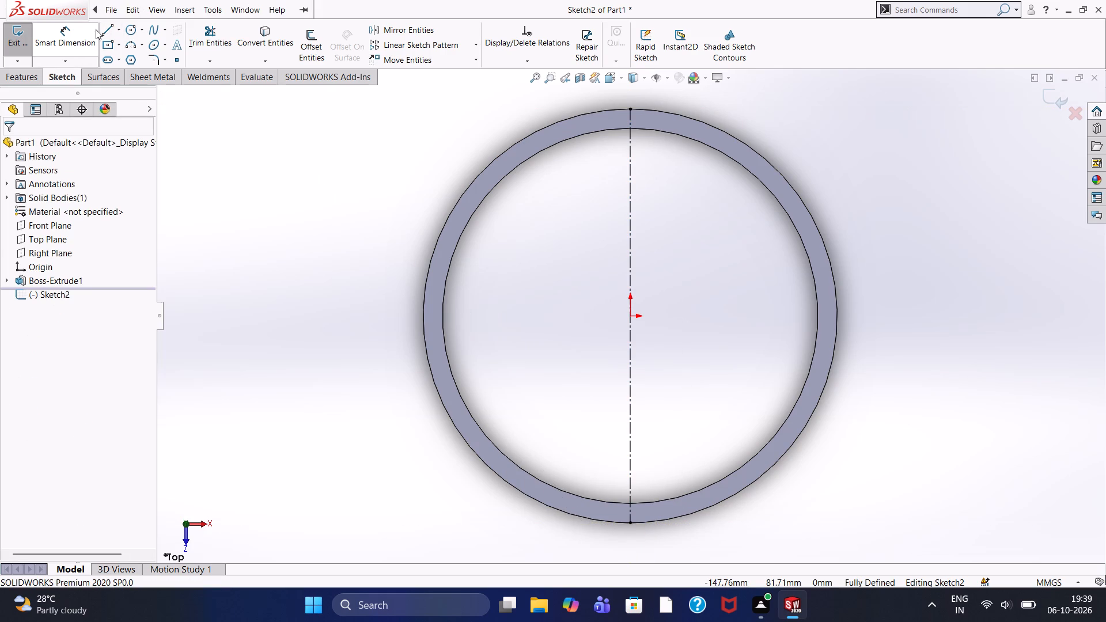
Draw a horizontal centerline across the ring's full outer diameter, through the origin.
left_click(122, 25)
left_click(129, 60)
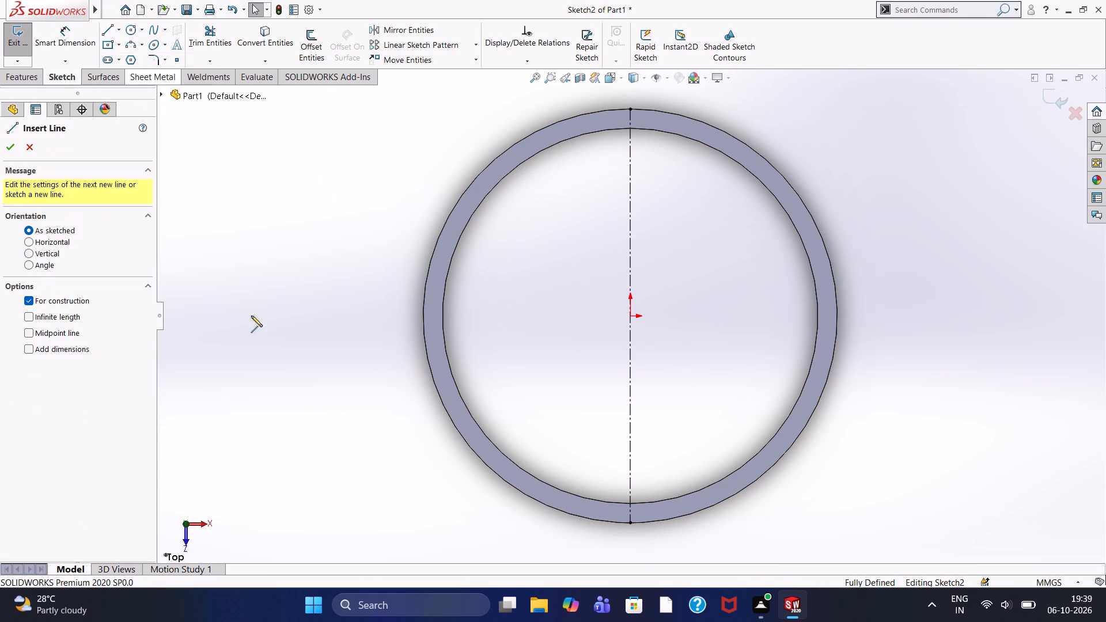
left_click(422, 314)
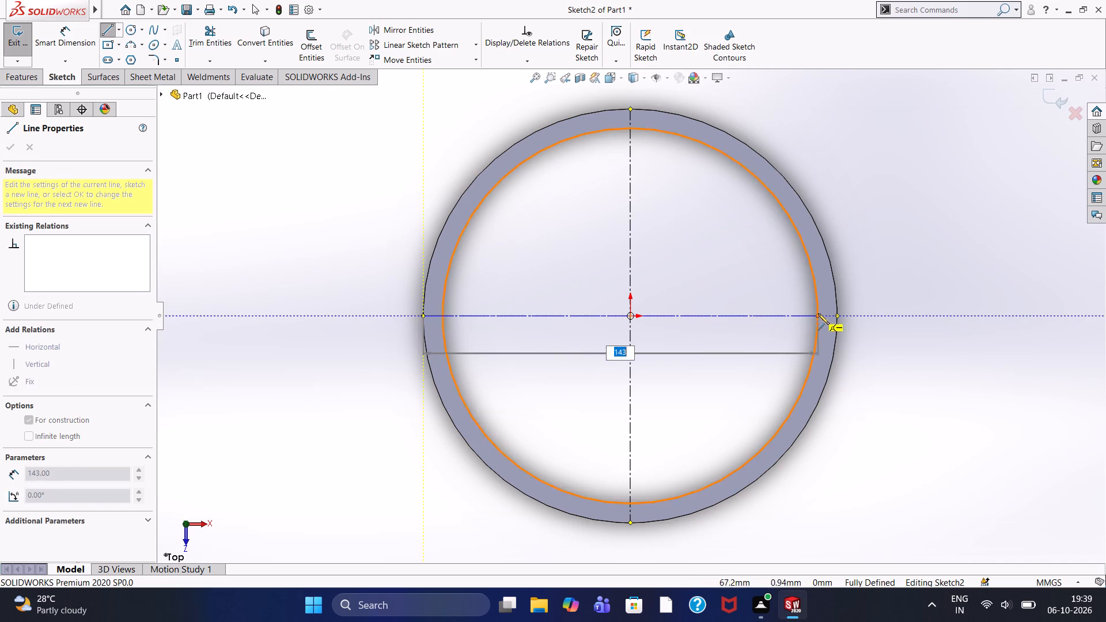
left_click(839, 318)
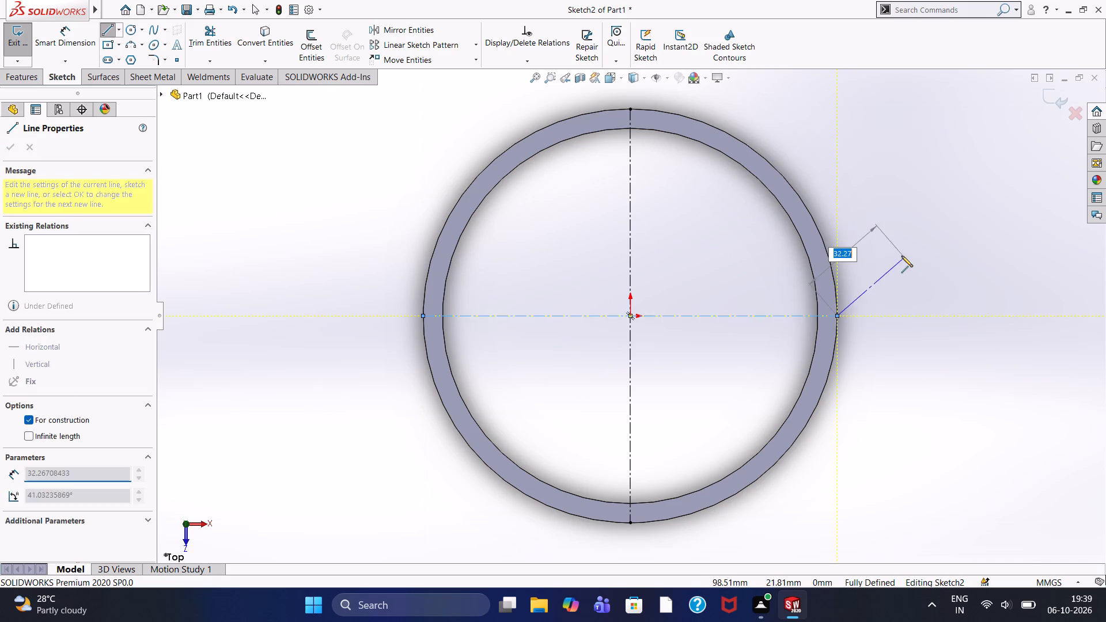
right_click(902, 256)
left_click(908, 267)
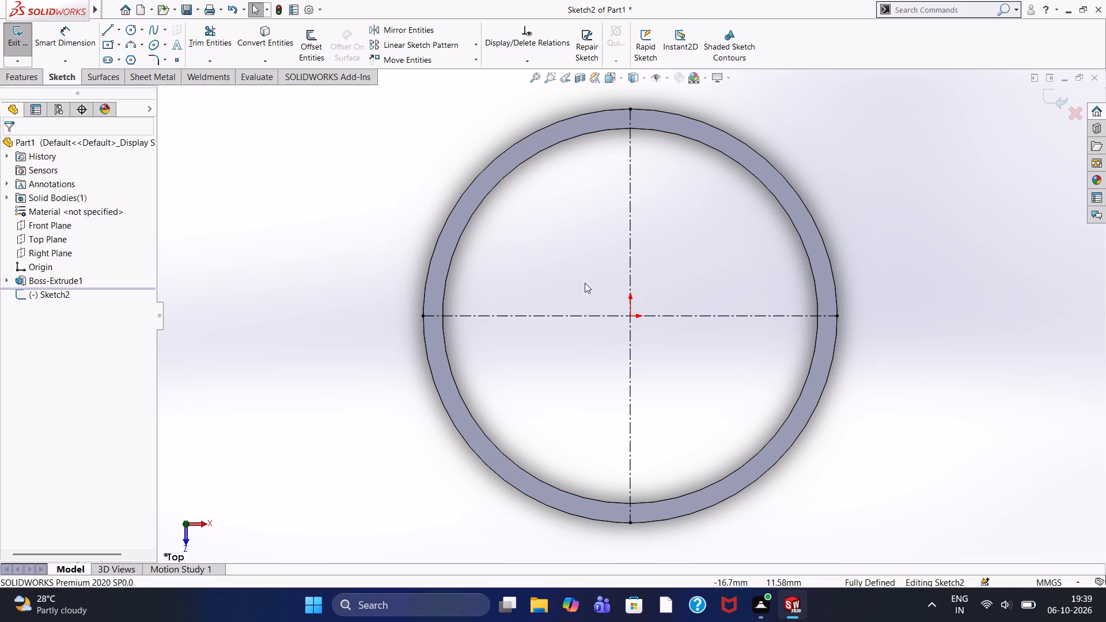
Draw a 3-point arc of radius 100 mm bowing inward across the ring's upper part, its ends on the outer edge about 71 mm apart.
scroll(585, 283, "down", 3)
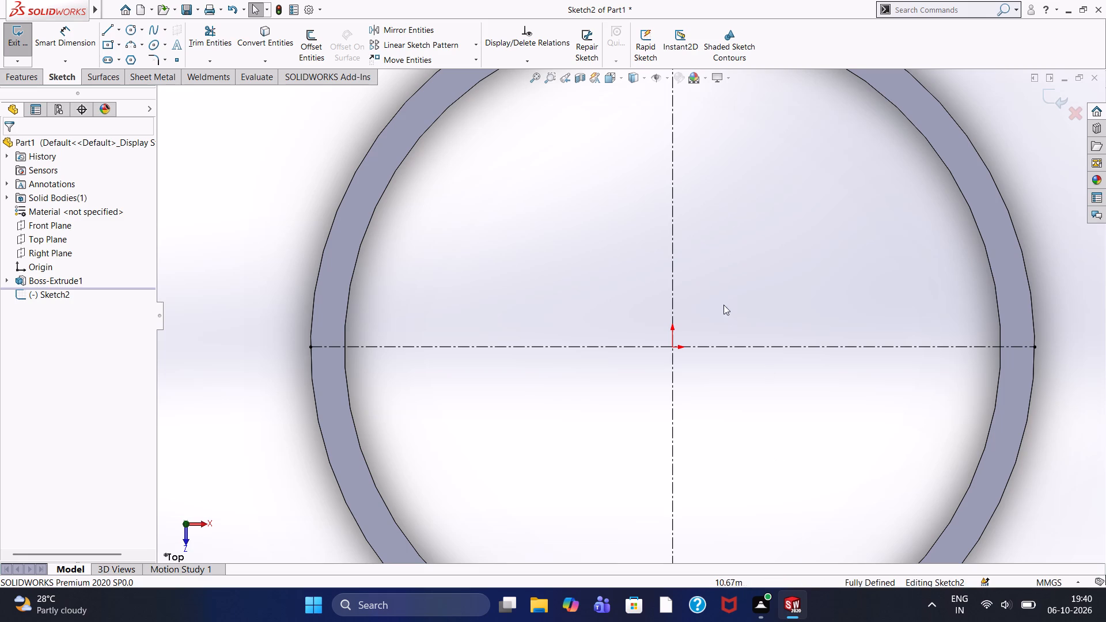
scroll(722, 299, "up", 3)
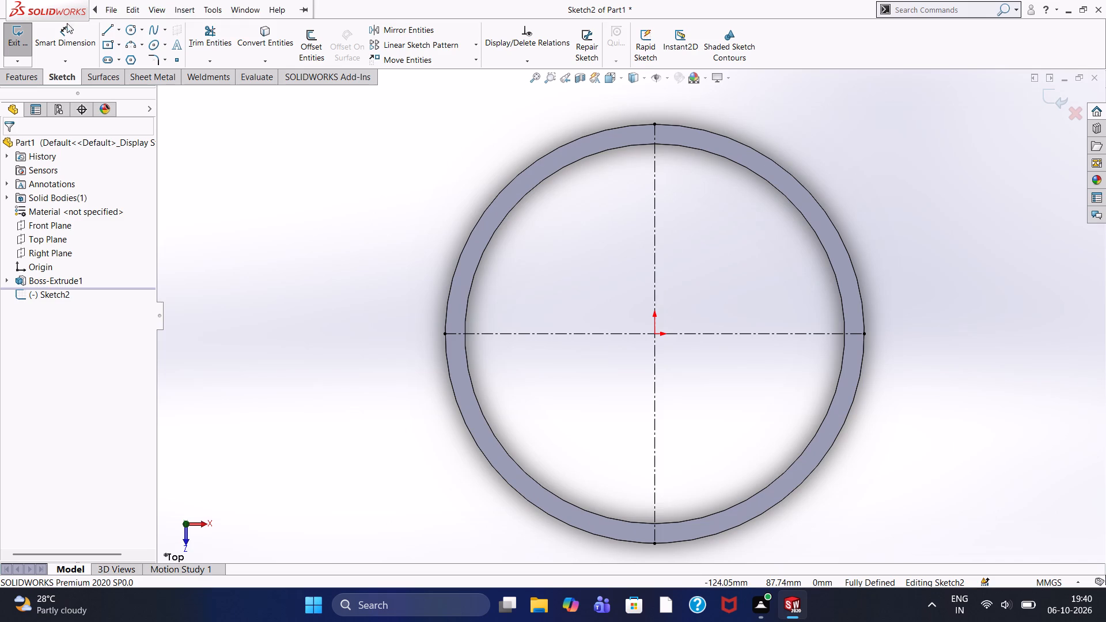
left_click(131, 48)
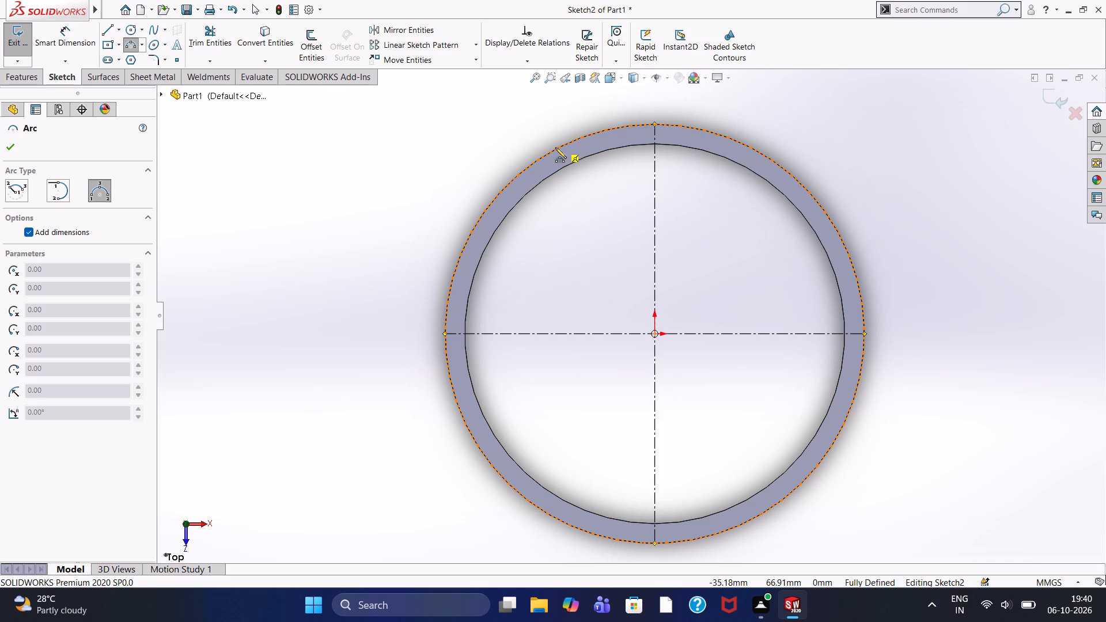
left_click(555, 147)
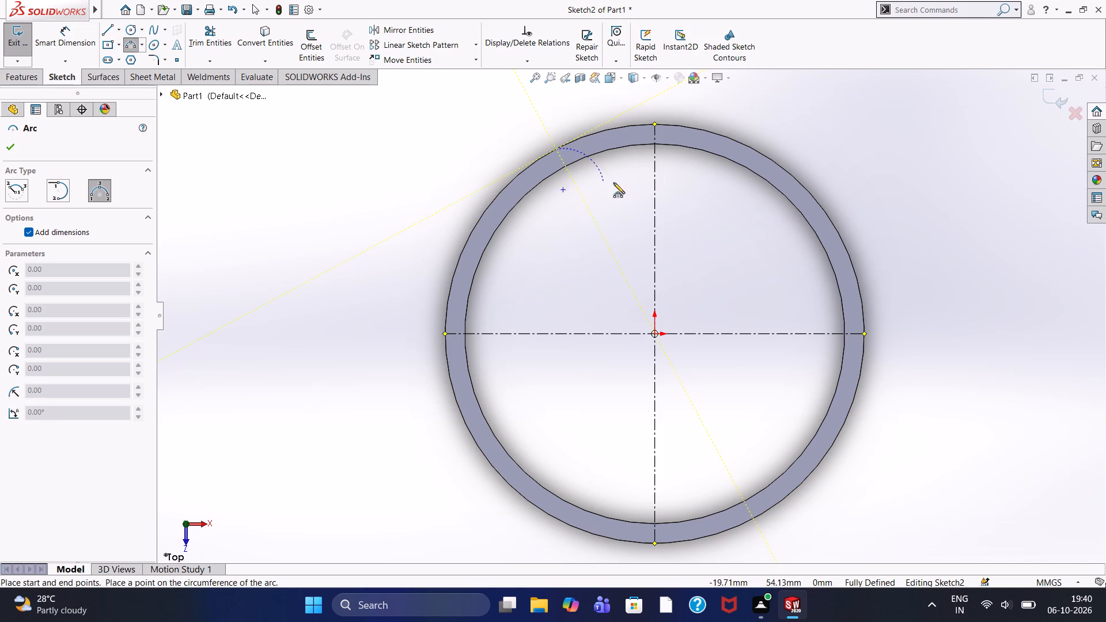
left_click(751, 148)
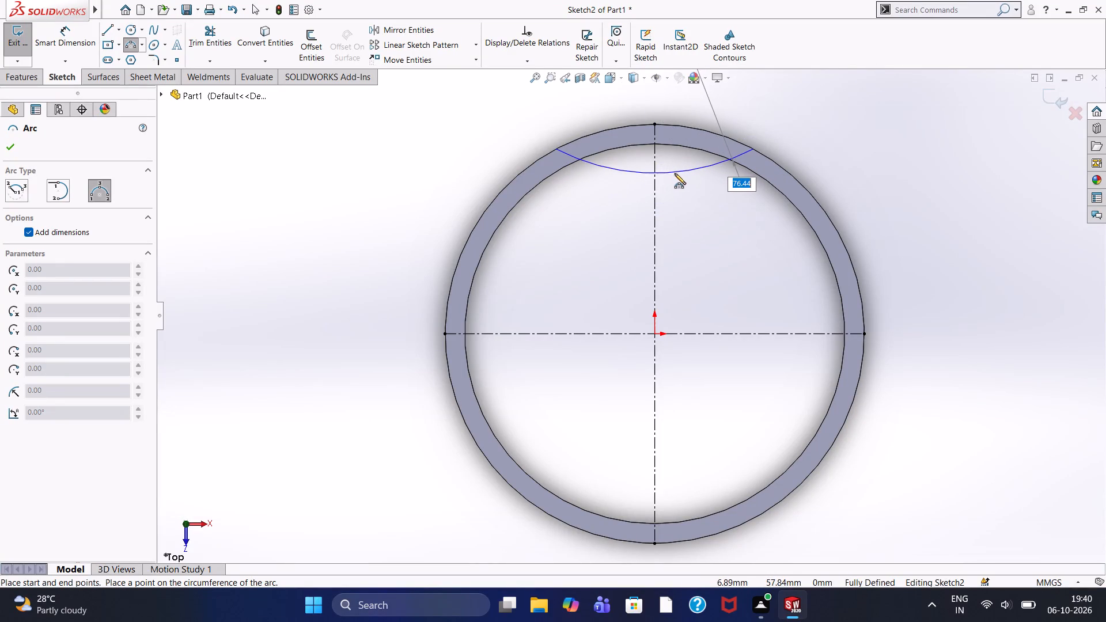
type("100")
key("Return")
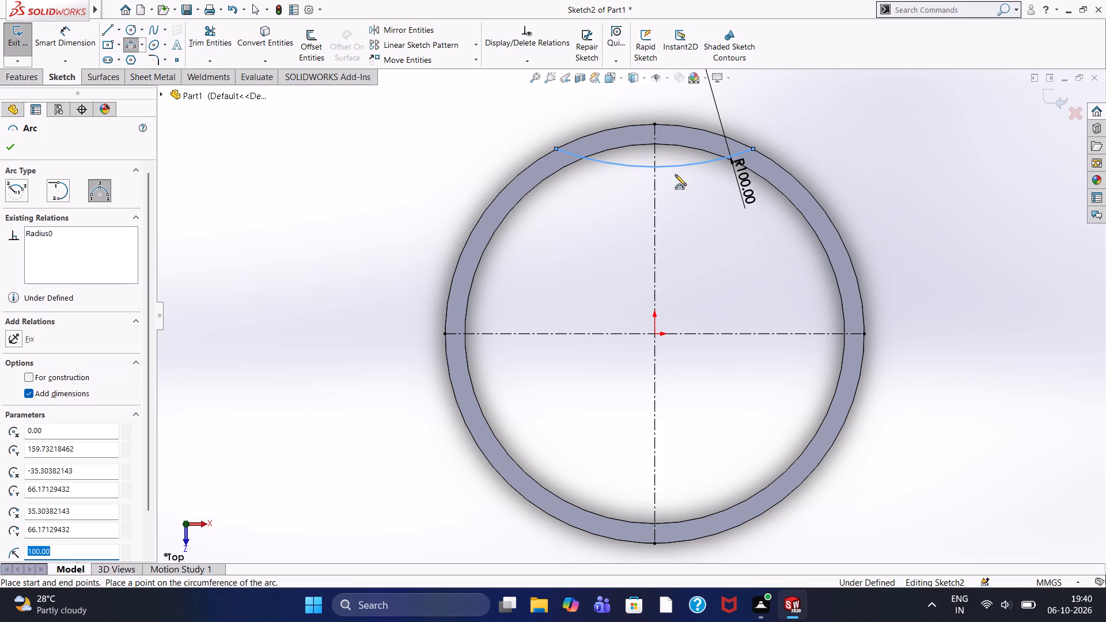
key("Escape")
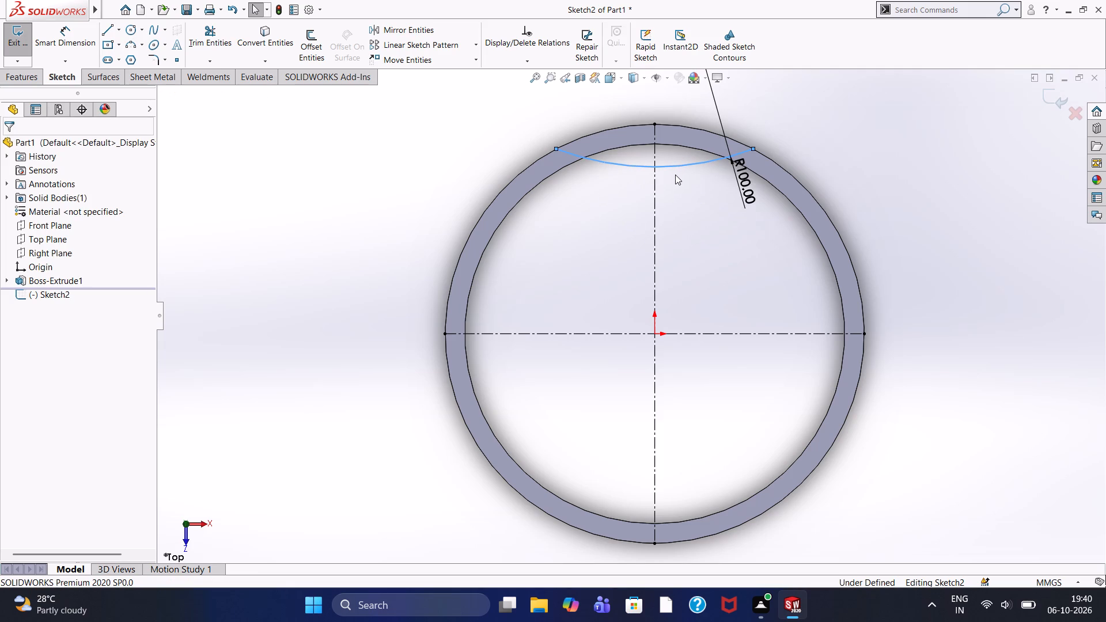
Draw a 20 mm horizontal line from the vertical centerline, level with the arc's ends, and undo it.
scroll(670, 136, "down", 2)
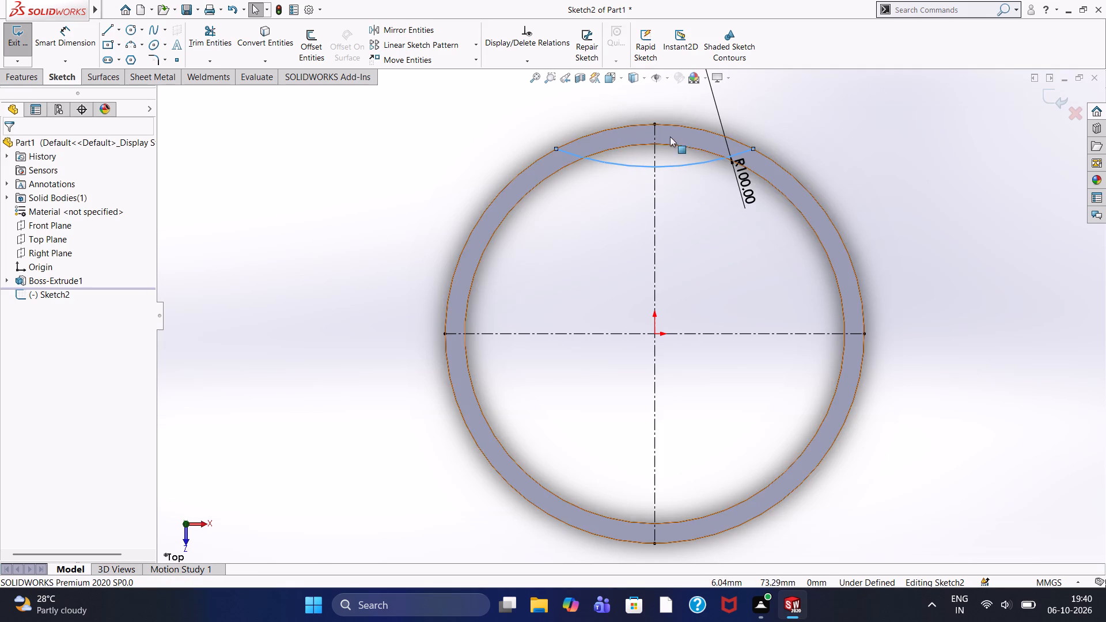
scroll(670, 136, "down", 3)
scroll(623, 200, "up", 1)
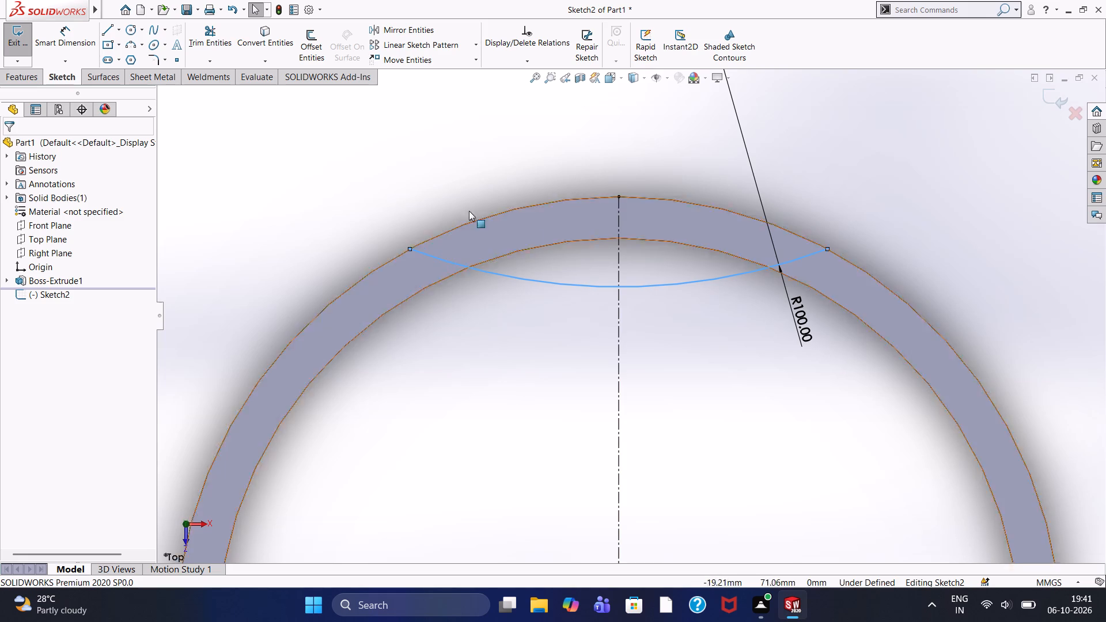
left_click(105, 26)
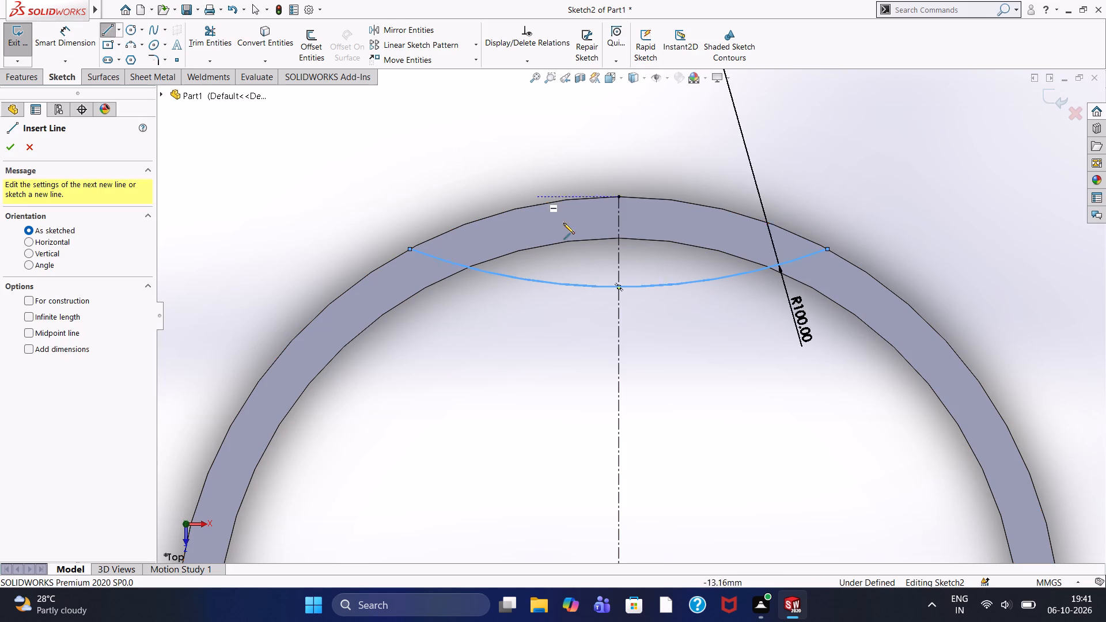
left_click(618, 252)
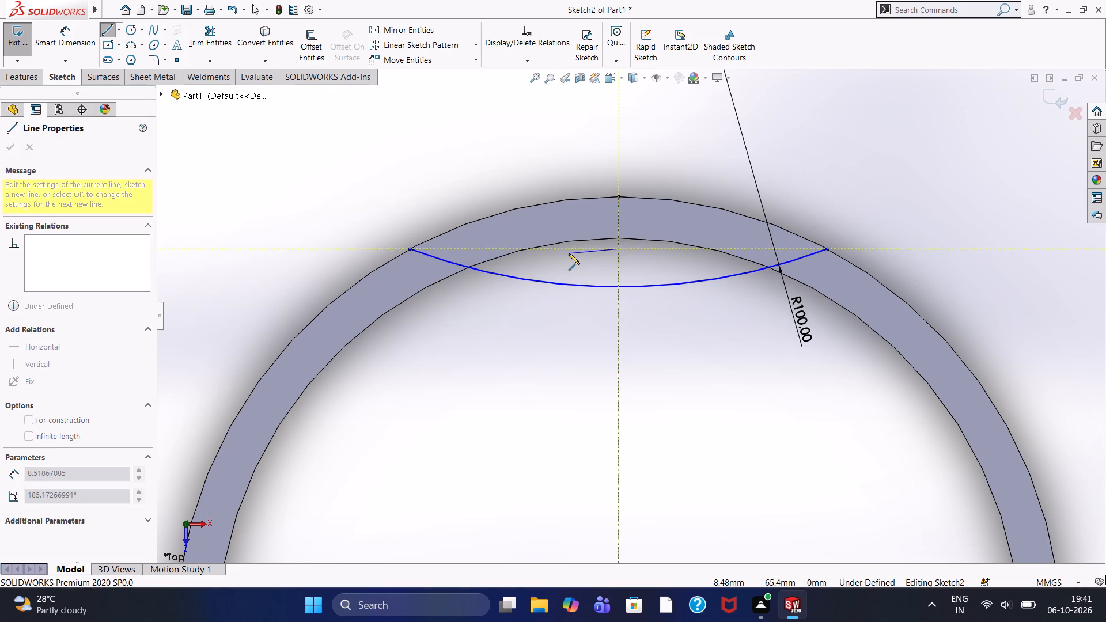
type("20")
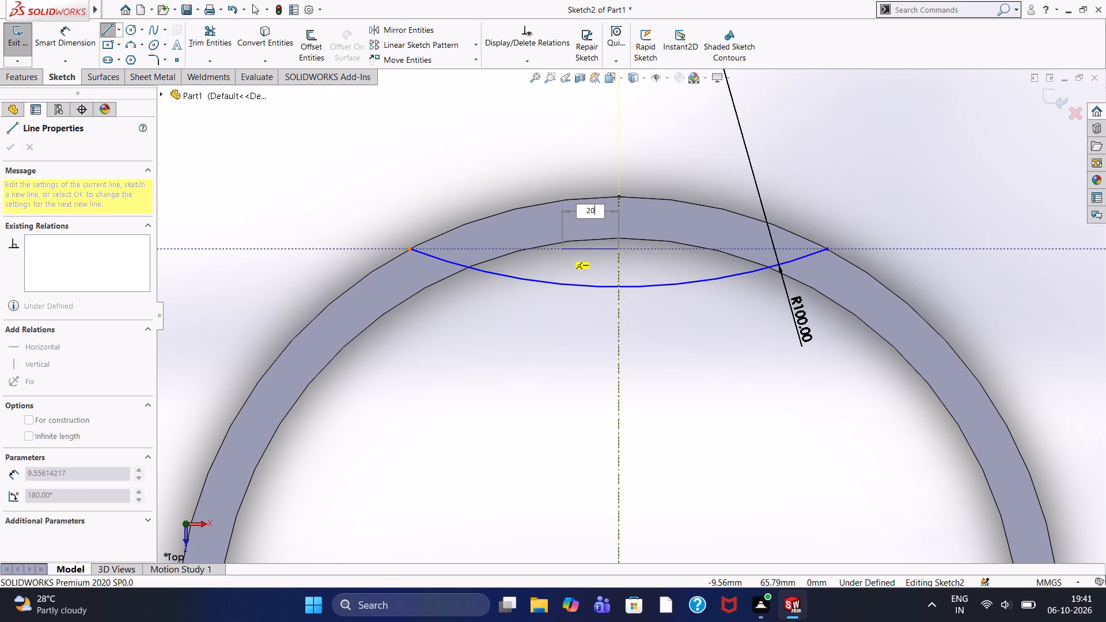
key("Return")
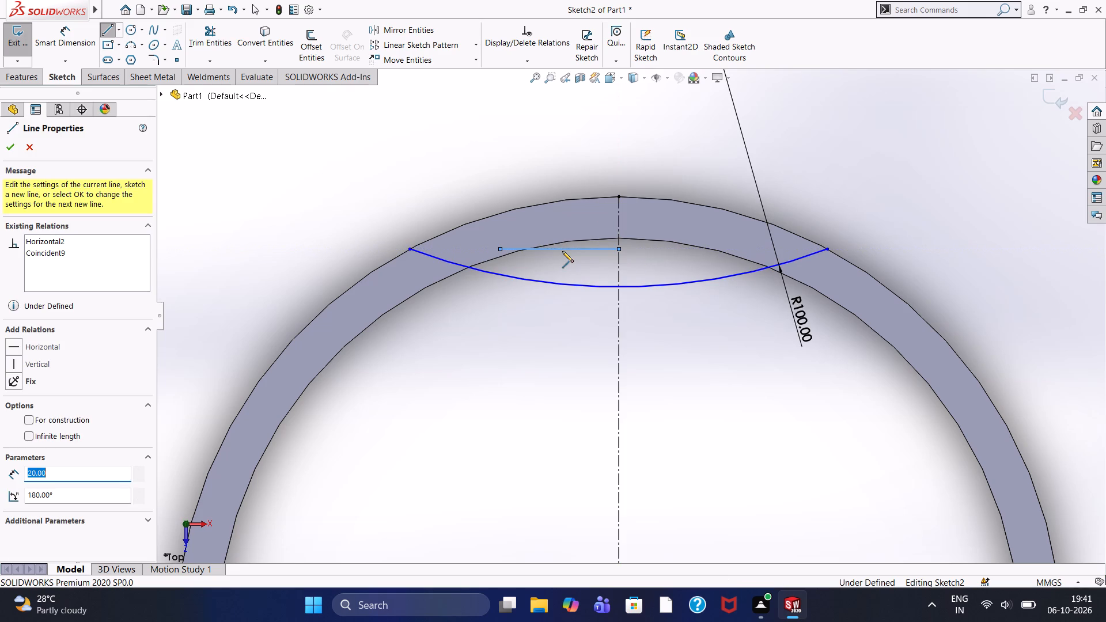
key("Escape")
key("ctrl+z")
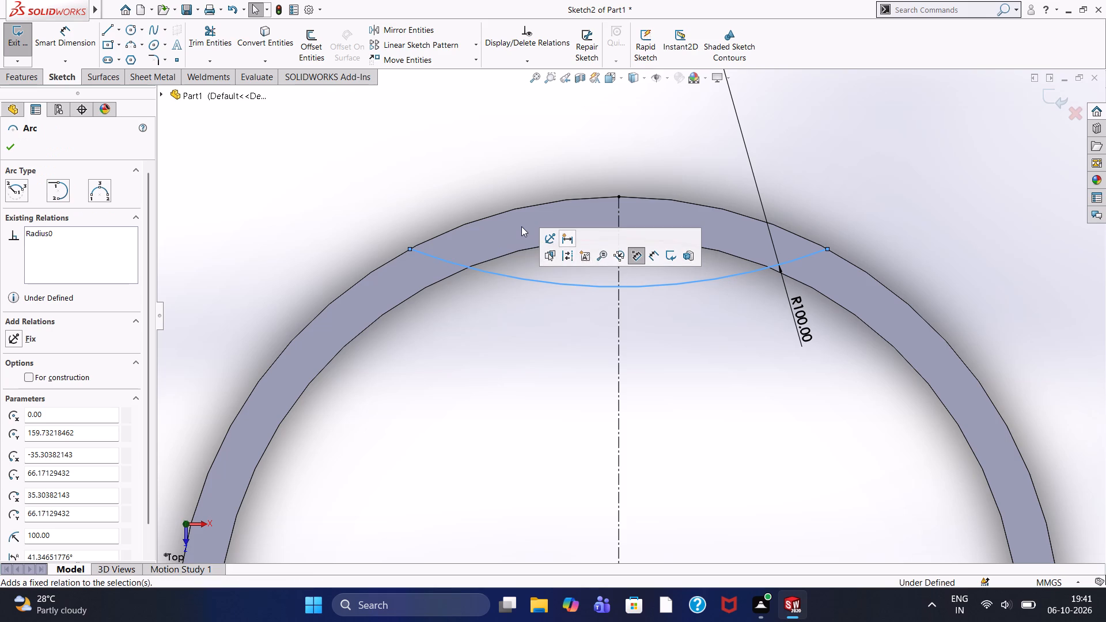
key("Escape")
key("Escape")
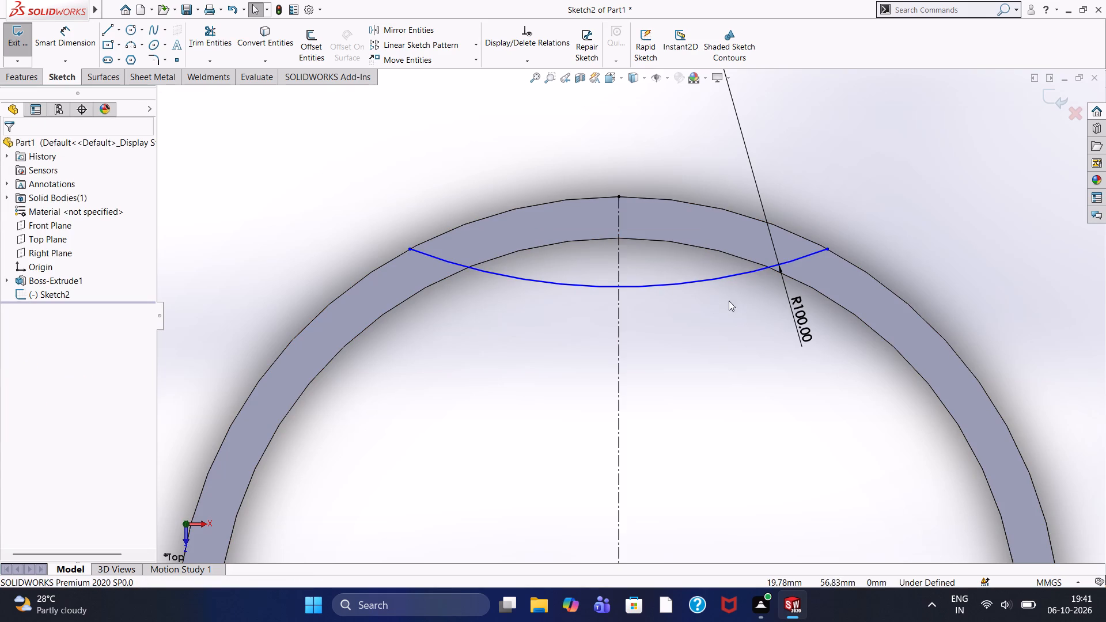
Undo the 100 mm radius arc across the ring's upper part.
scroll(721, 293, "up", 6)
scroll(721, 293, "down", 3)
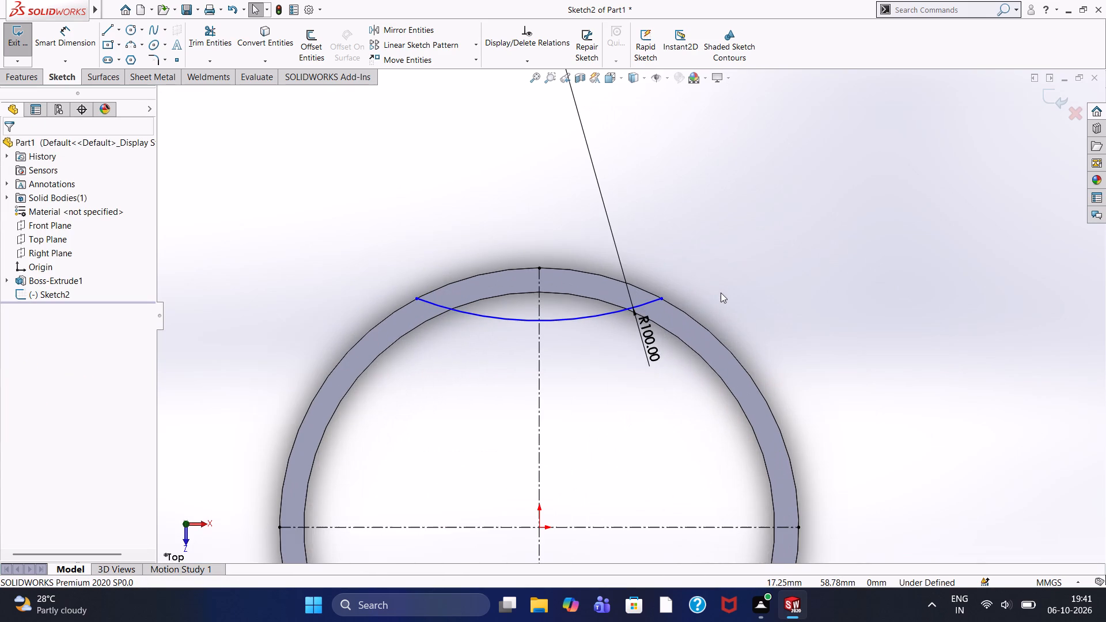
key("Escape")
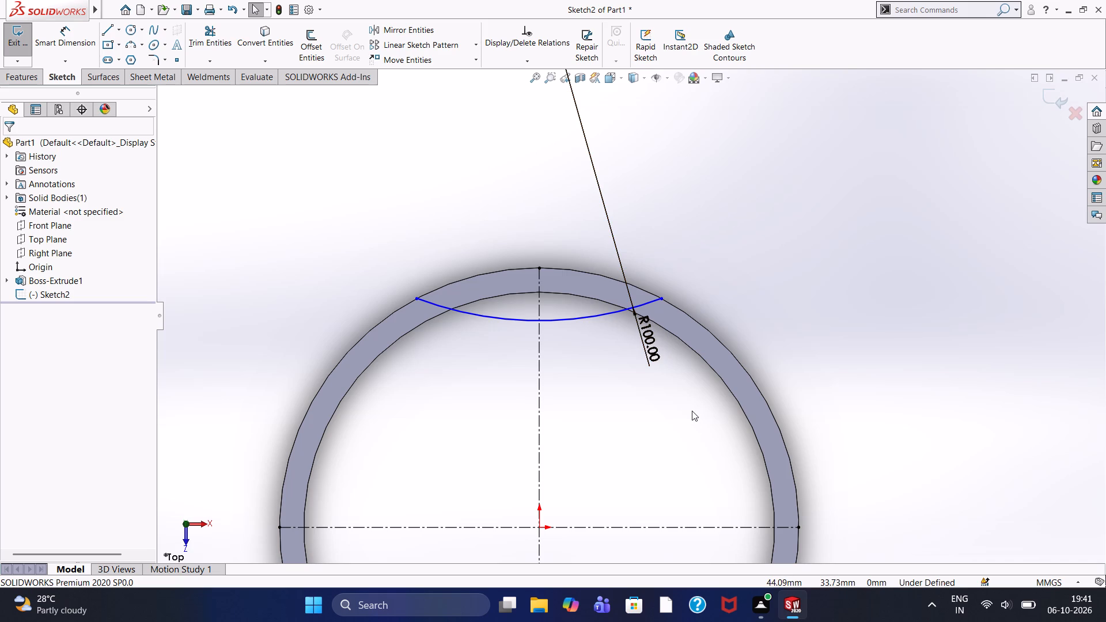
key("ctrl+z")
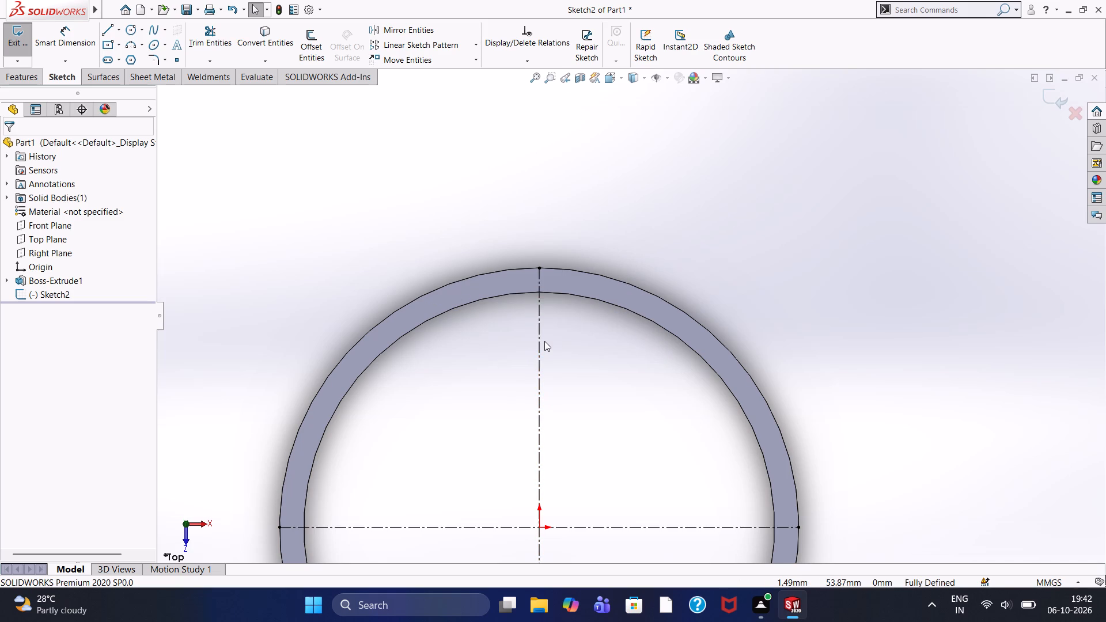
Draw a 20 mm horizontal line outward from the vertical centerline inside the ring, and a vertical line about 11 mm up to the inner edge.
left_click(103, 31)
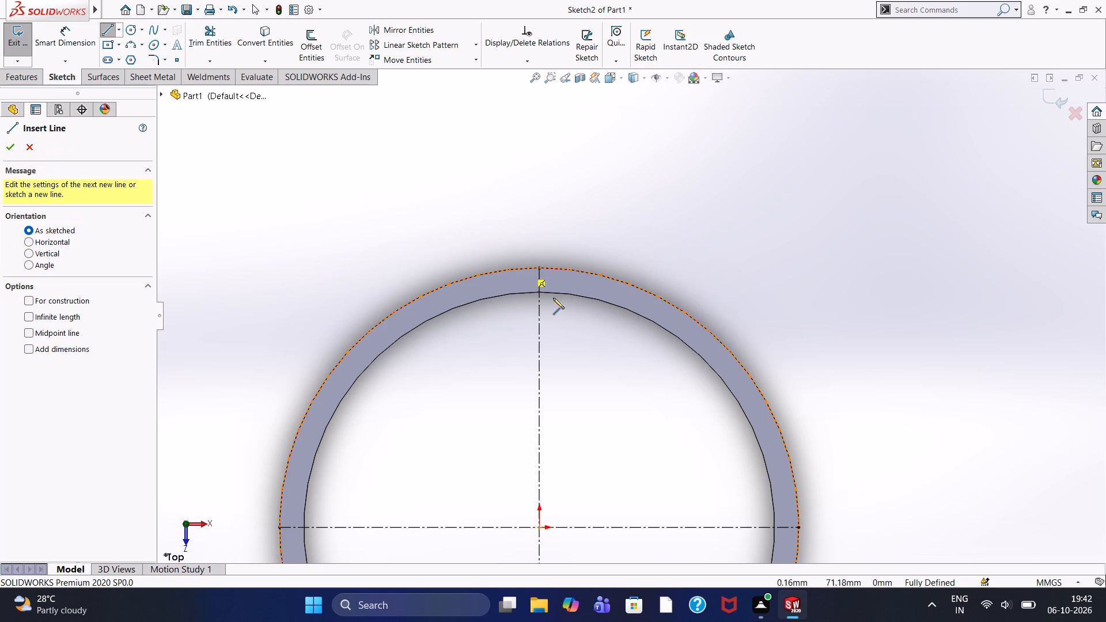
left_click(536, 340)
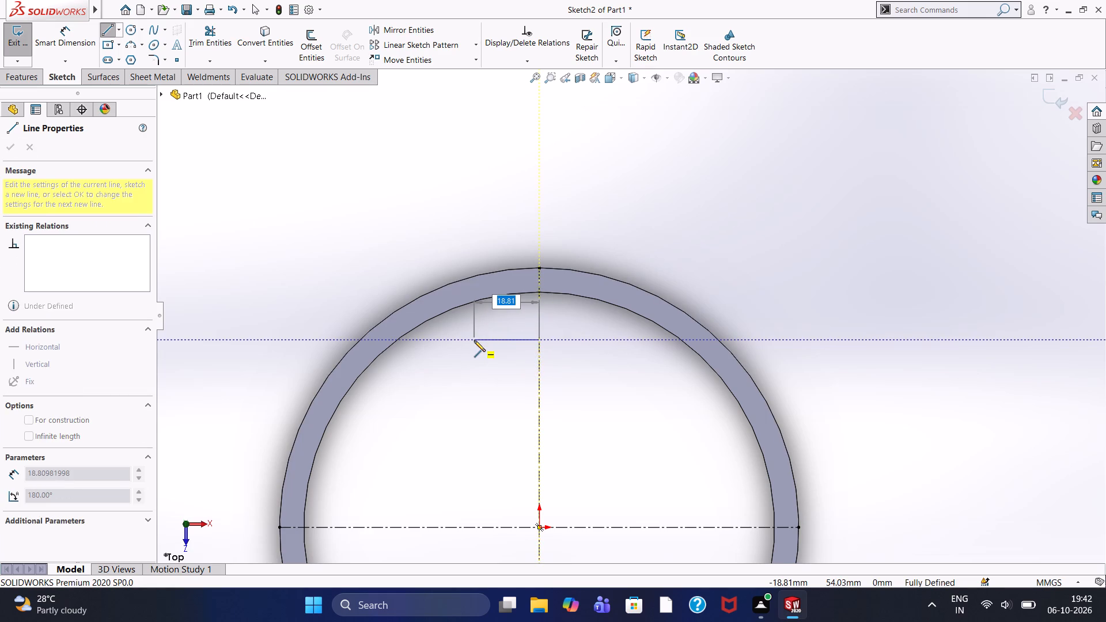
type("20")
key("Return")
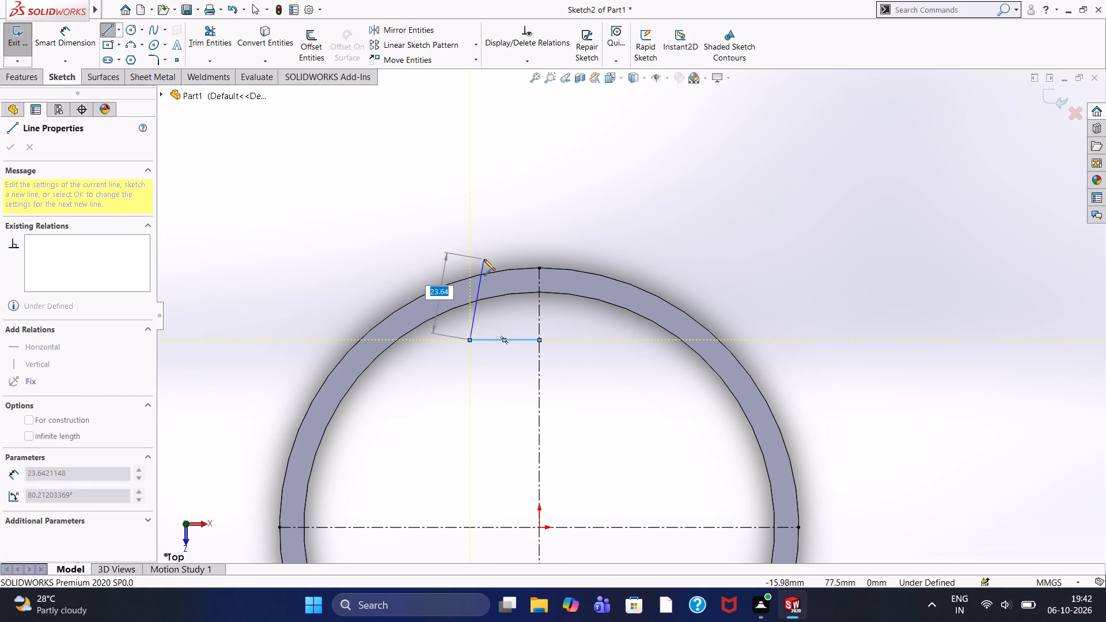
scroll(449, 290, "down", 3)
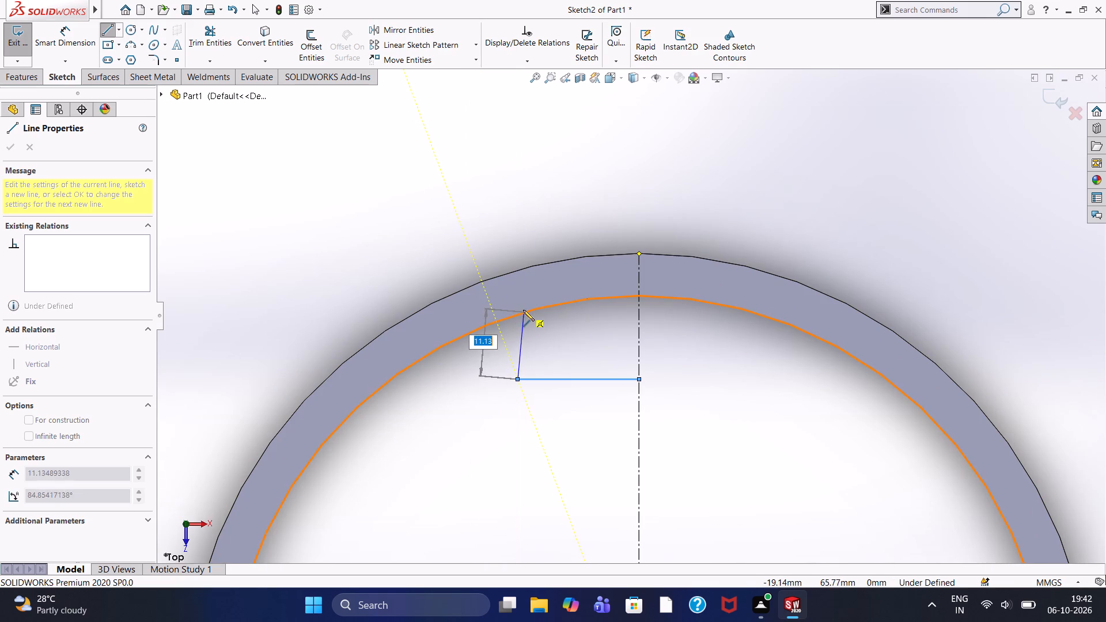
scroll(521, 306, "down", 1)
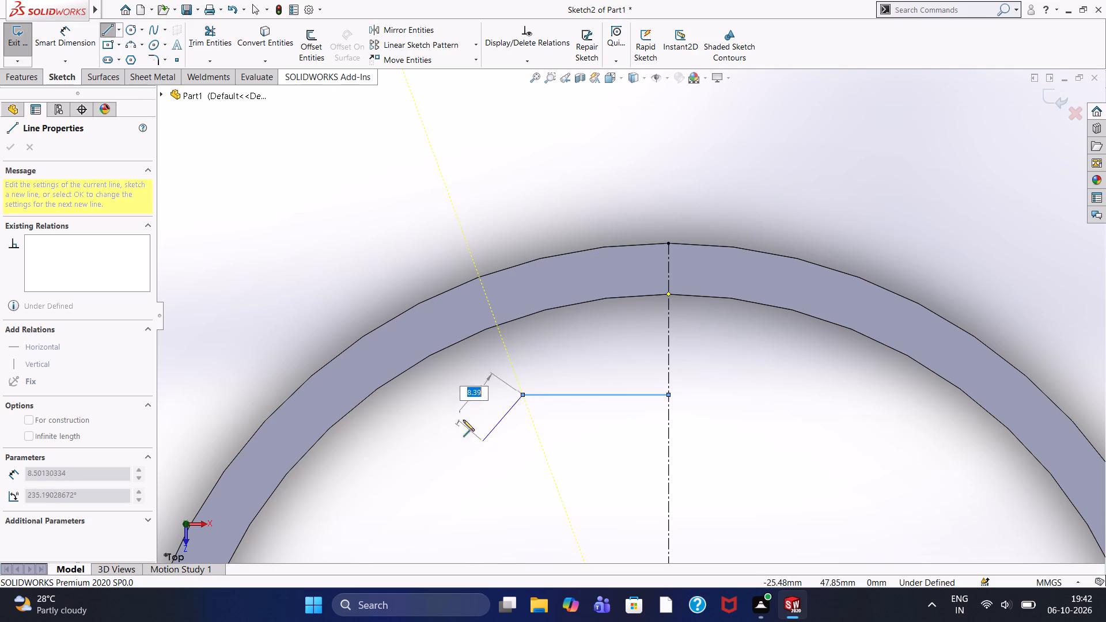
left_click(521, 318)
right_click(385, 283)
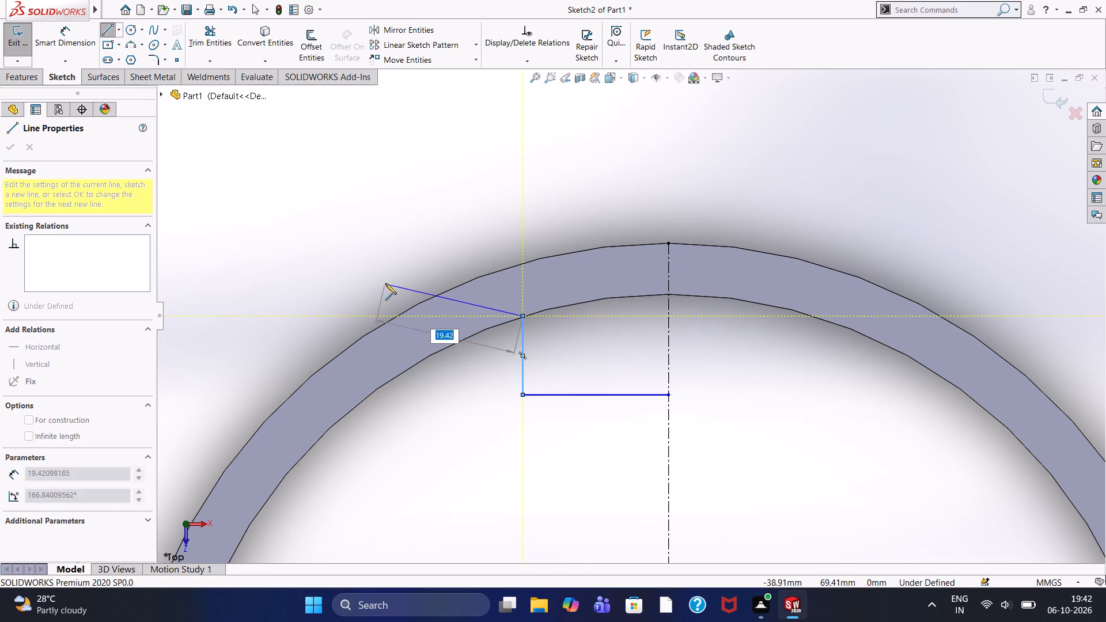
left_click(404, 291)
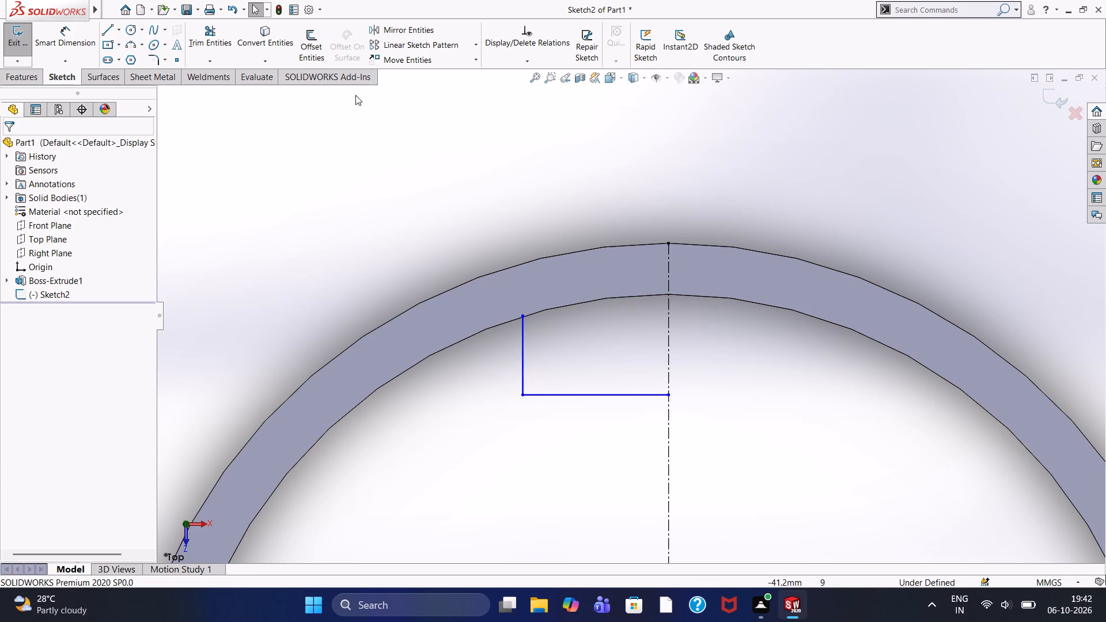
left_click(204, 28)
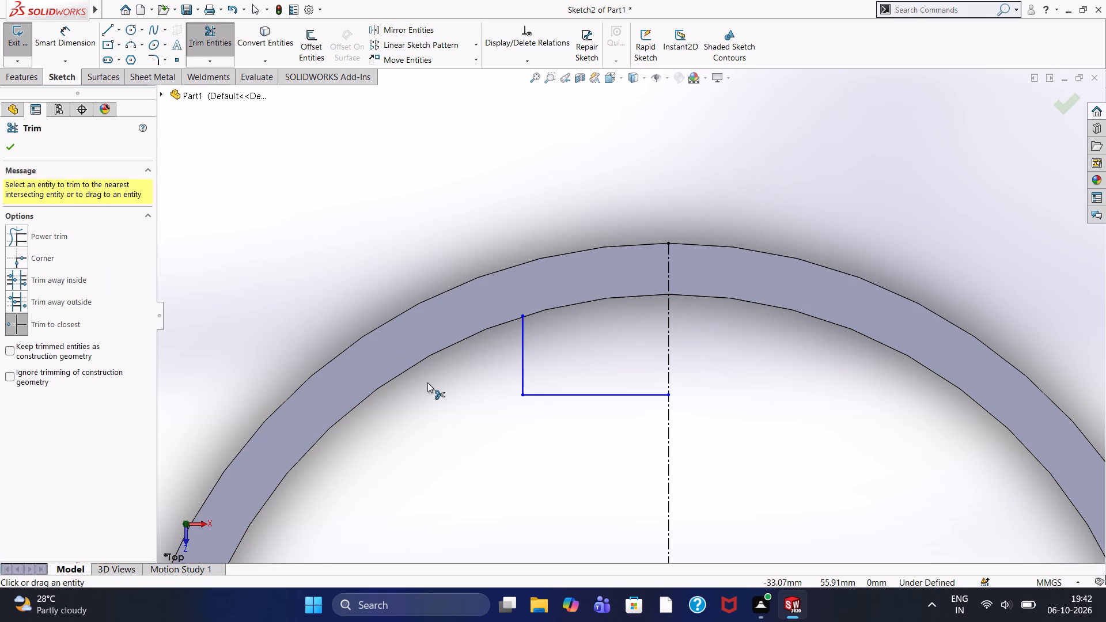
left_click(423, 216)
Undo the two lines, both centerlines and the 35 mm extrusion, going back to editing the two-circle ring sketch.
key("ctrl+z")
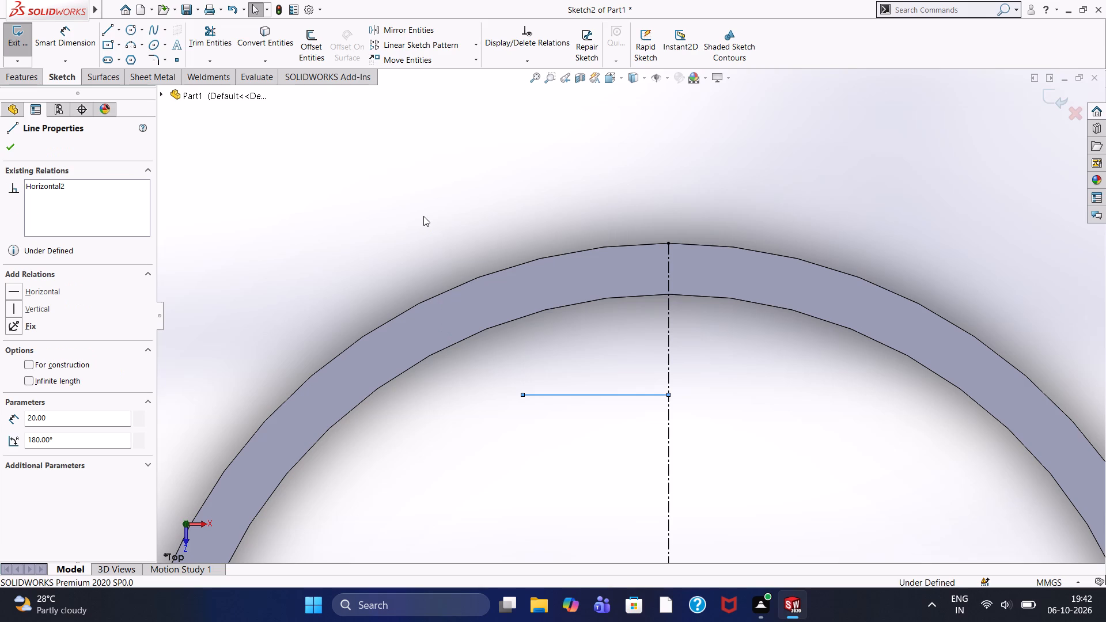
key("ctrl+z")
key("ctrl+z")
key("ctrl+z")
key("ctrl+z")
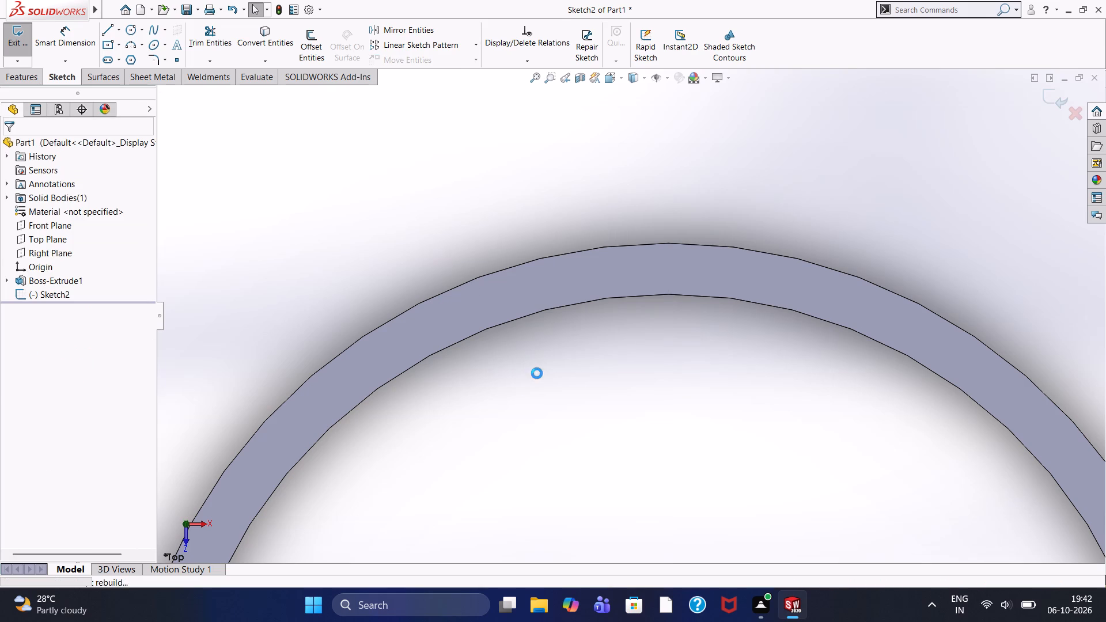
key("ctrl+z")
key("ctrl+z")
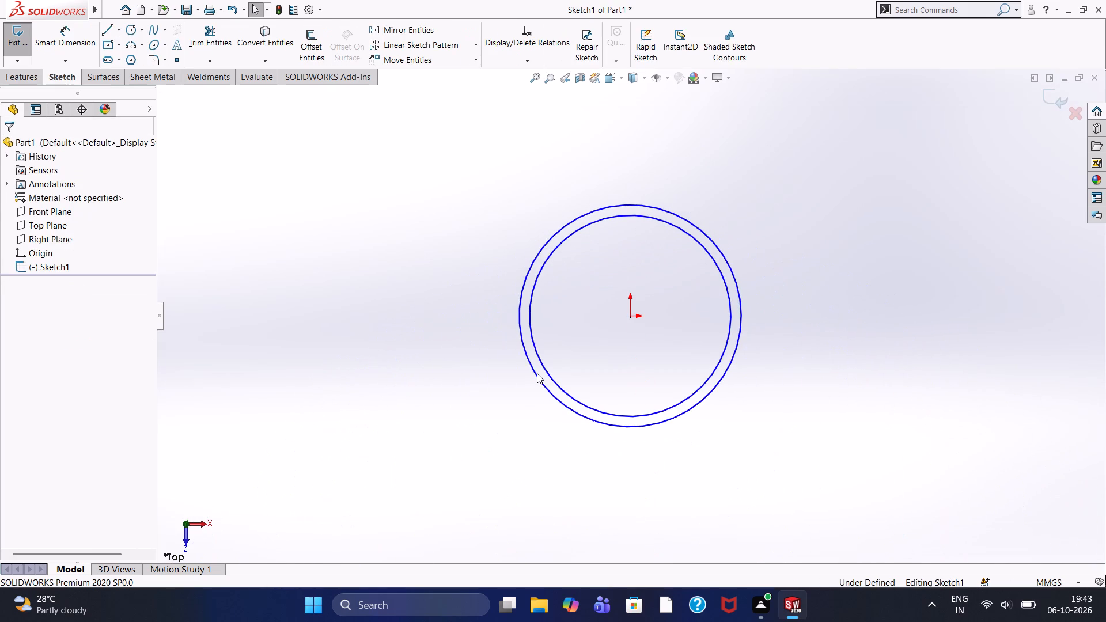
Draw a 150 mm vertical centerline across the outer circle, through the origin, in the ring sketch.
left_click_drag(608, 291, 614, 287)
scroll(614, 287, "down", 5)
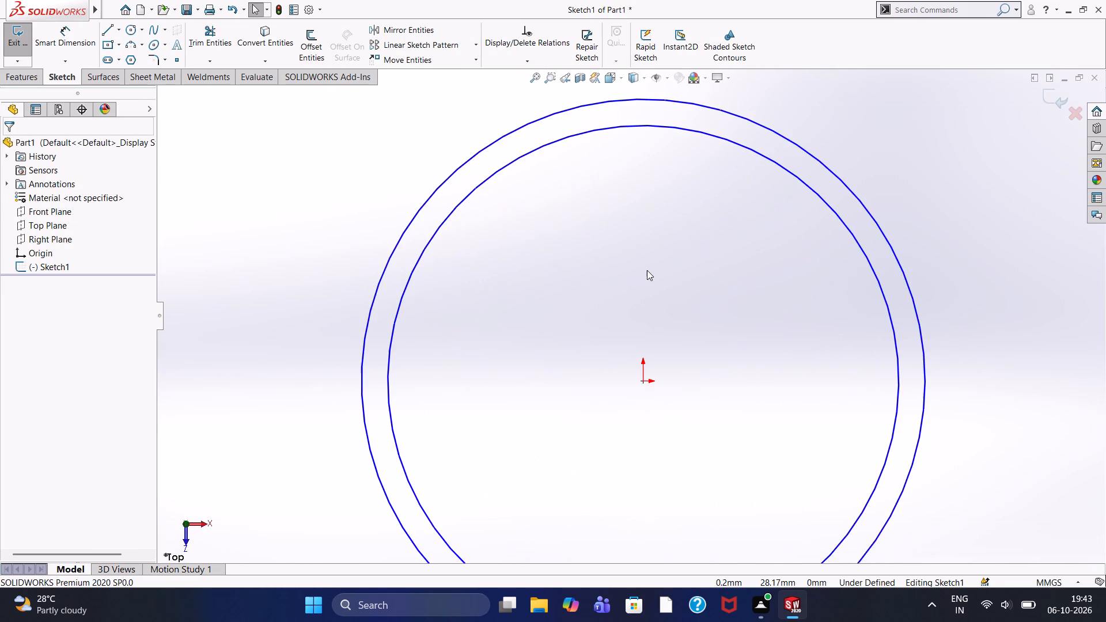
left_click(115, 32)
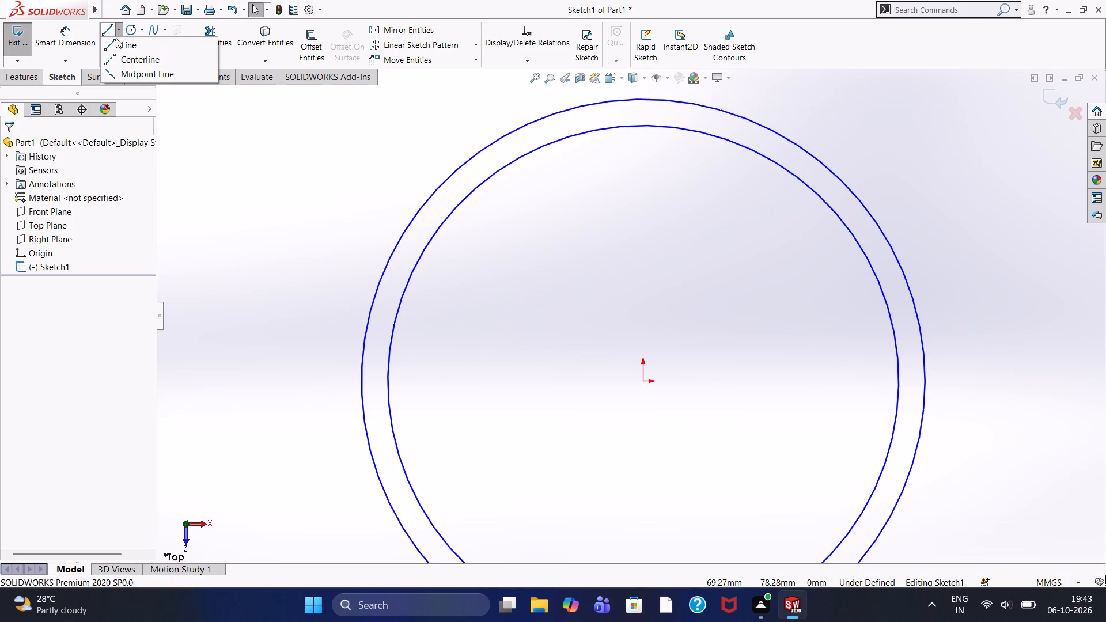
left_click(128, 62)
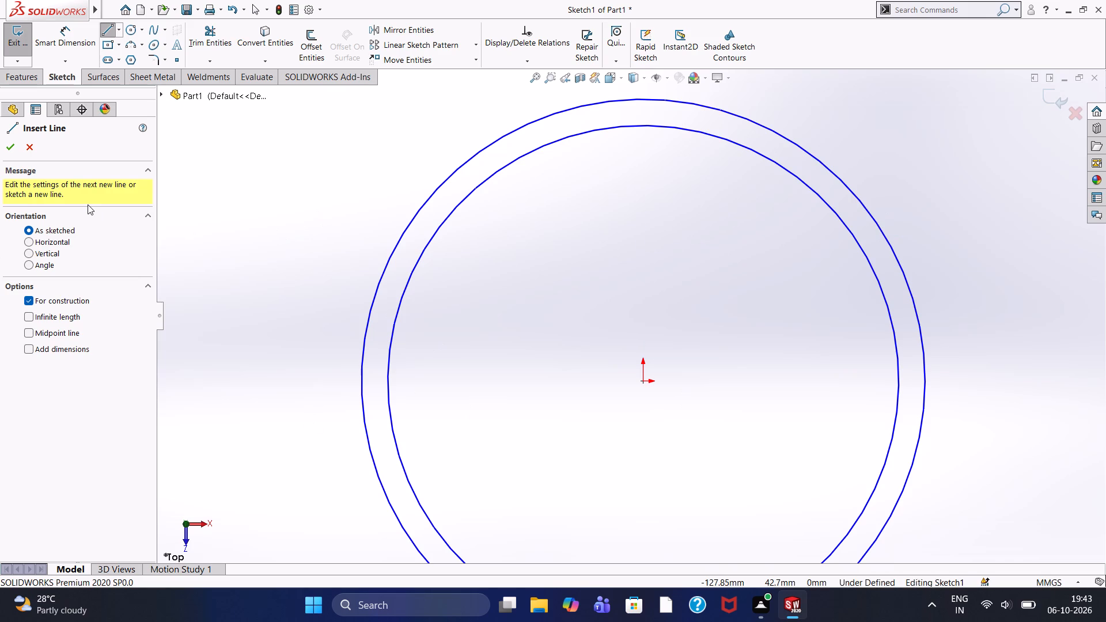
left_click(646, 101)
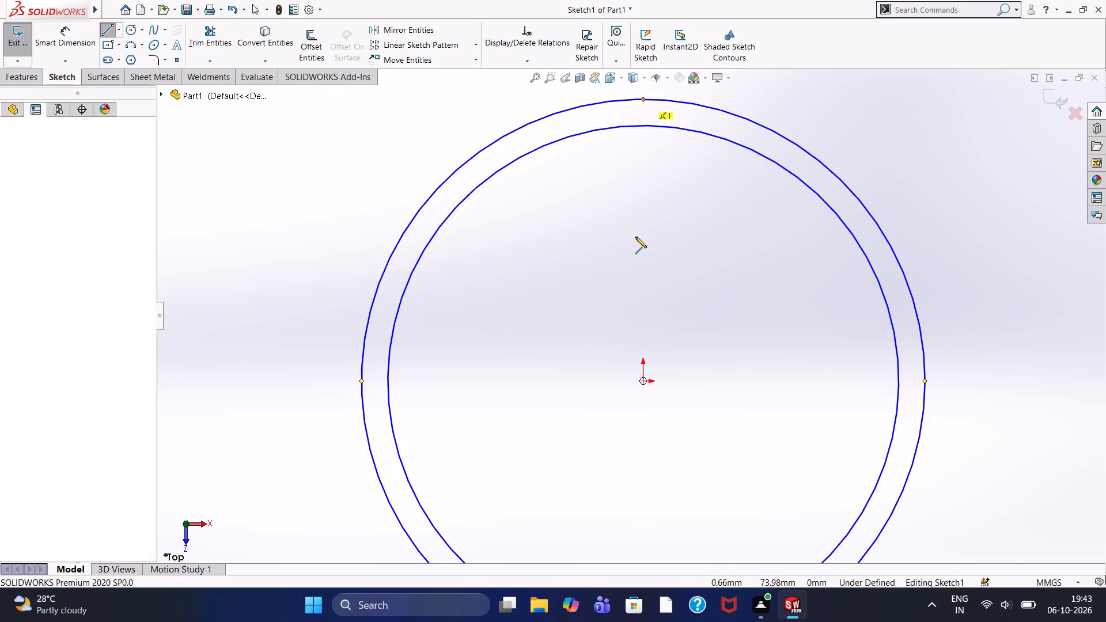
scroll(652, 474, "up", 3)
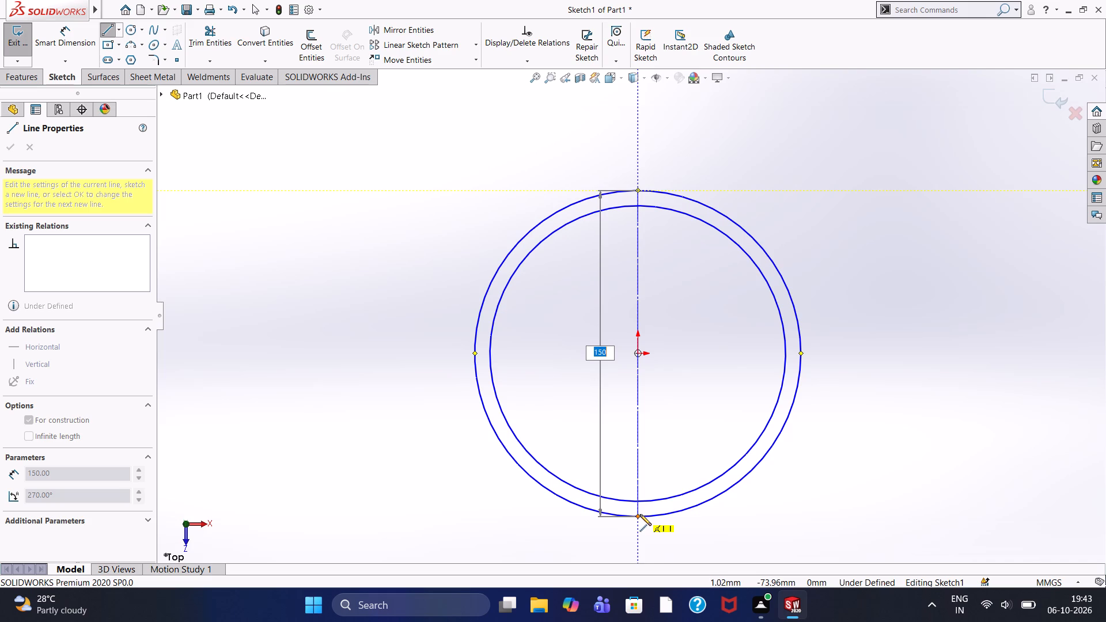
left_click(637, 517)
right_click(554, 403)
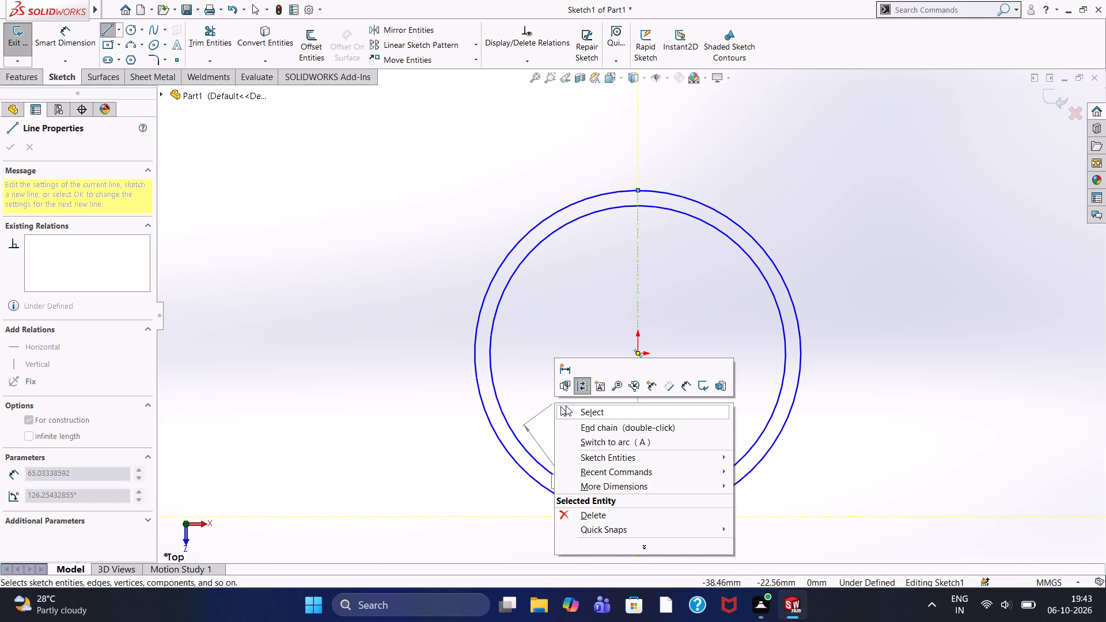
left_click(584, 417)
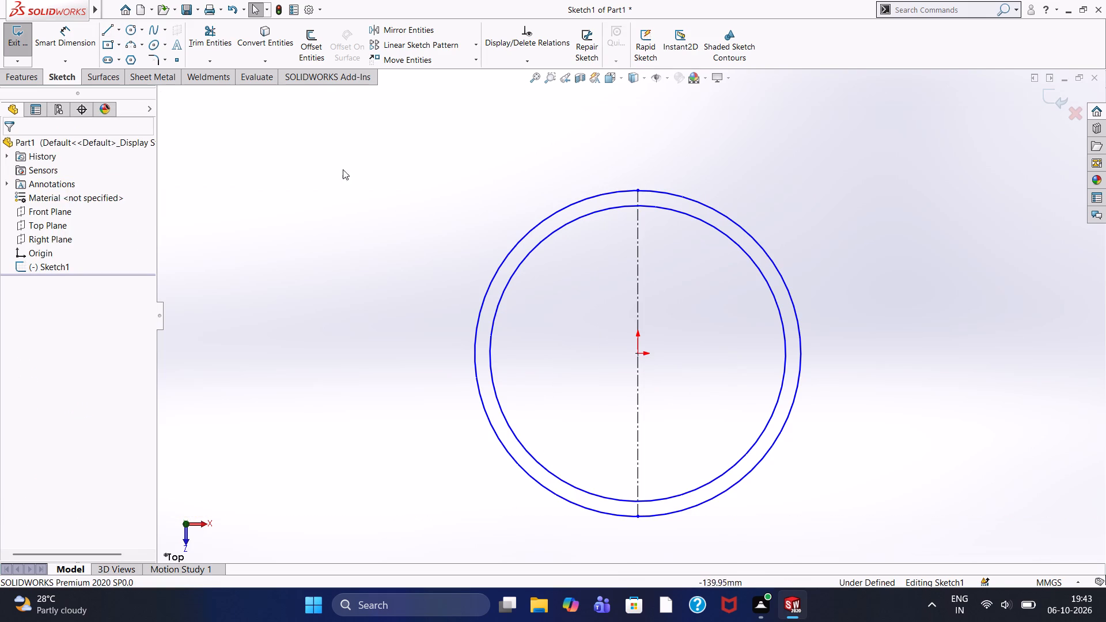
Draw a 150 mm horizontal centerline across the outer circle, through the origin.
left_click(118, 28)
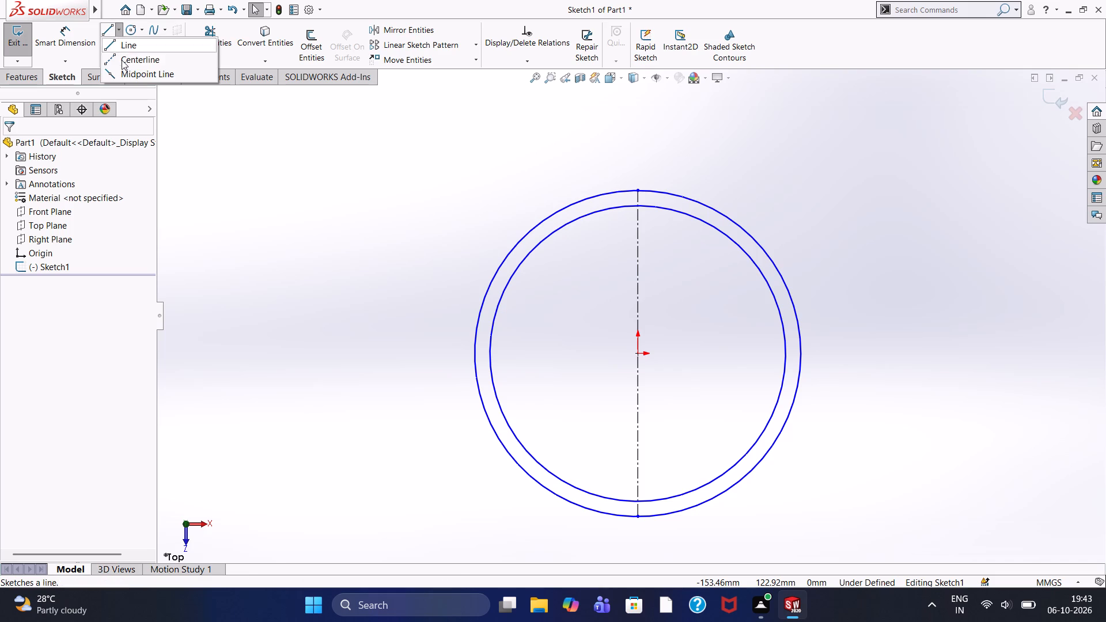
left_click(122, 61)
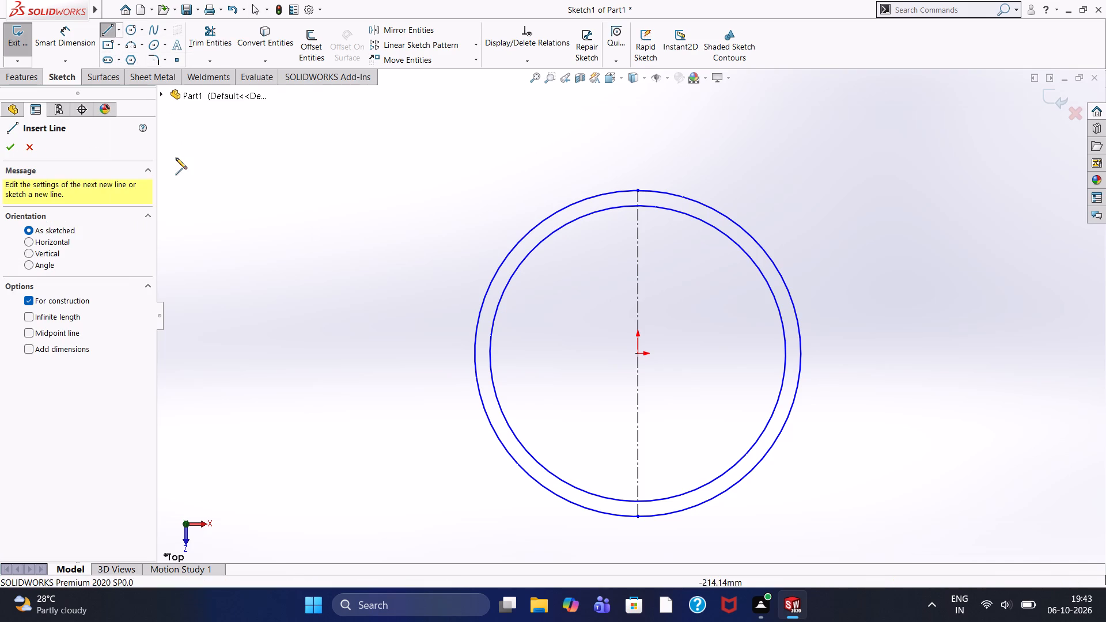
left_click(476, 352)
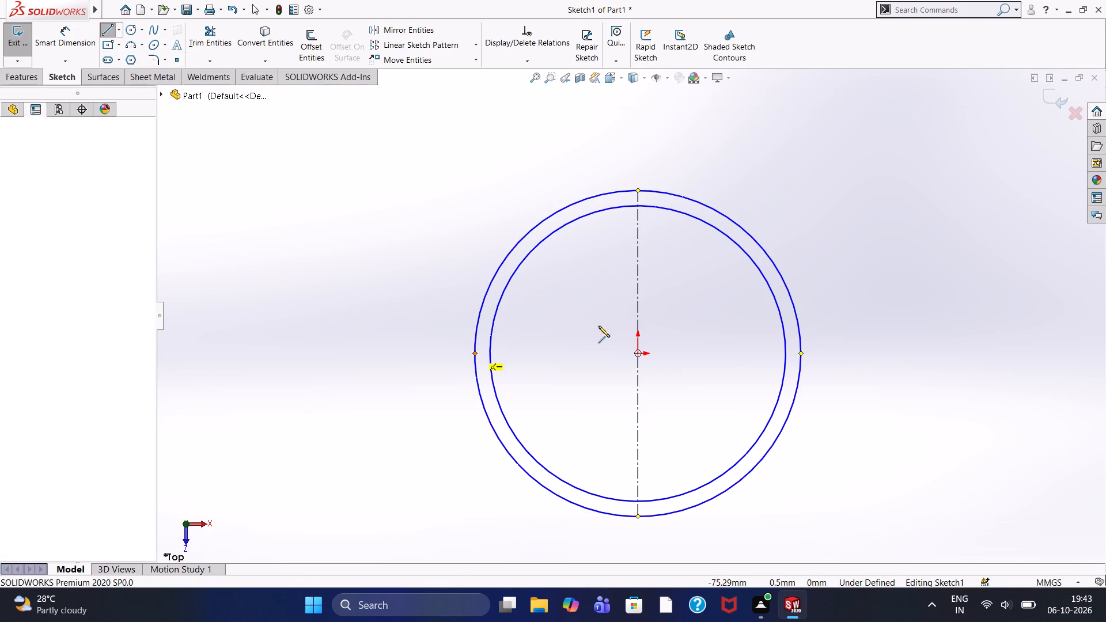
left_click(798, 354)
right_click(840, 240)
left_click(849, 257)
left_click(857, 249)
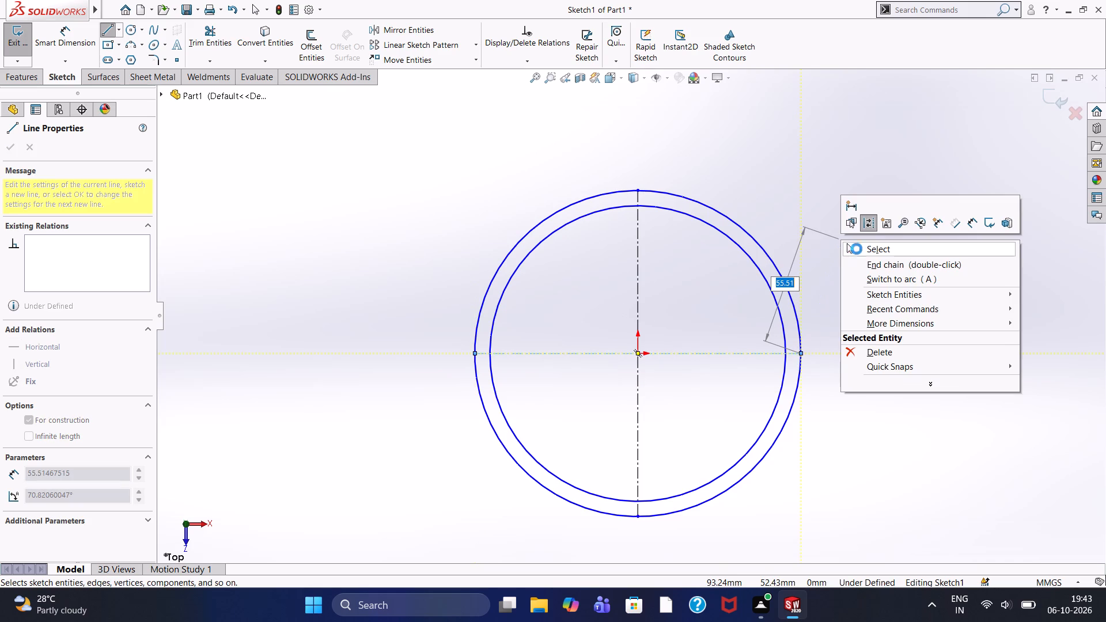
left_click(505, 146)
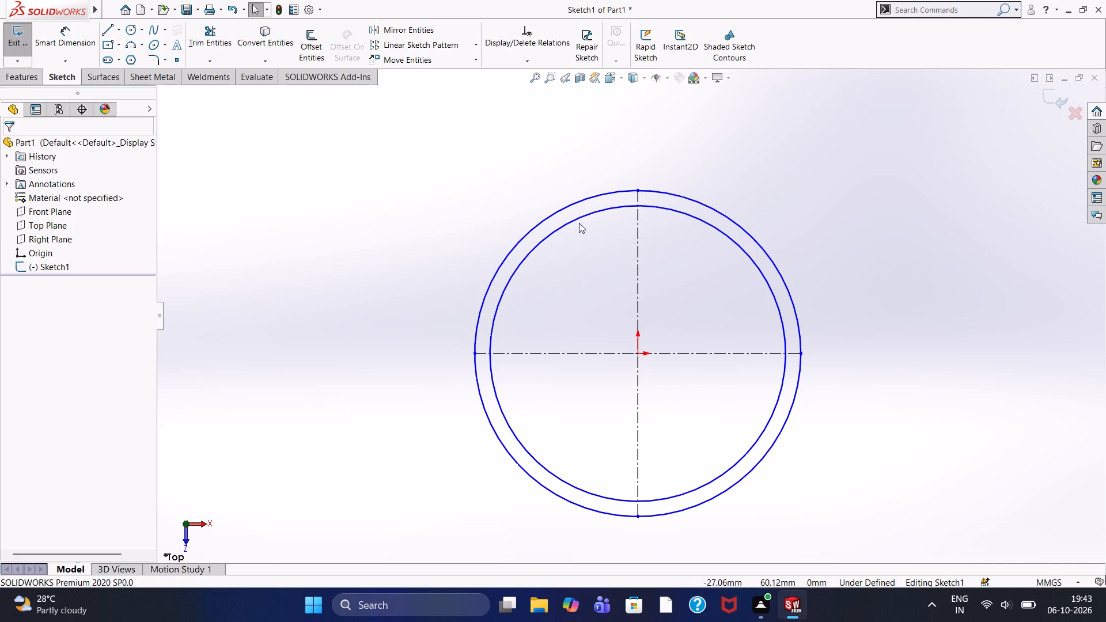
Draw a 20 mm horizontal line leftward from the vertical centerline inside the ring, and a vertical line about 22.6 mm up to the inner circle.
left_click(113, 29)
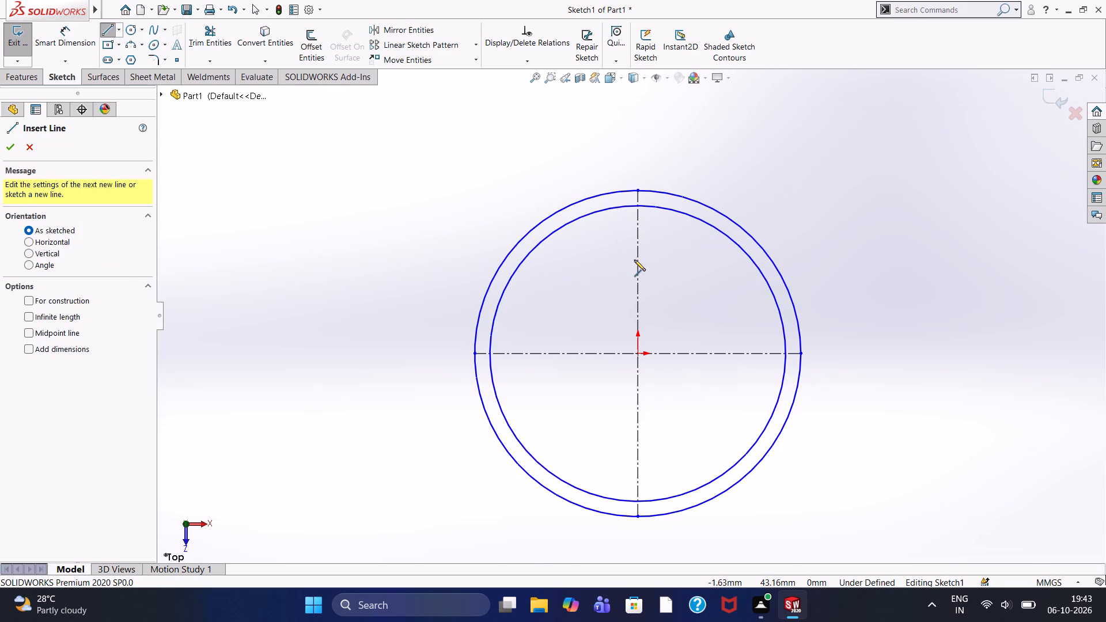
left_click(635, 261)
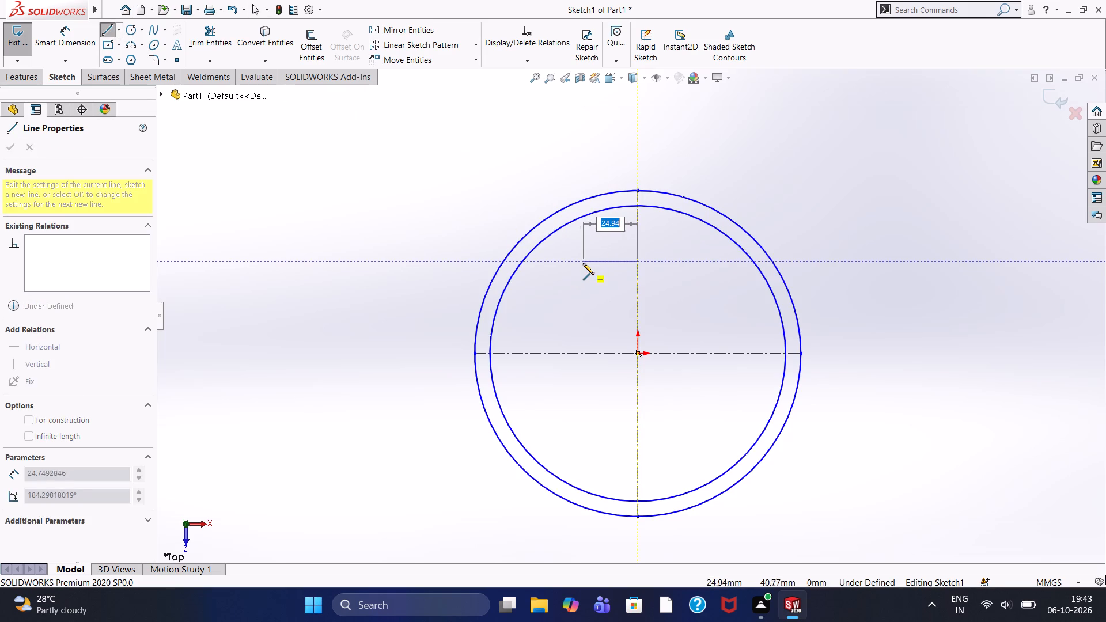
type("20")
key("Return")
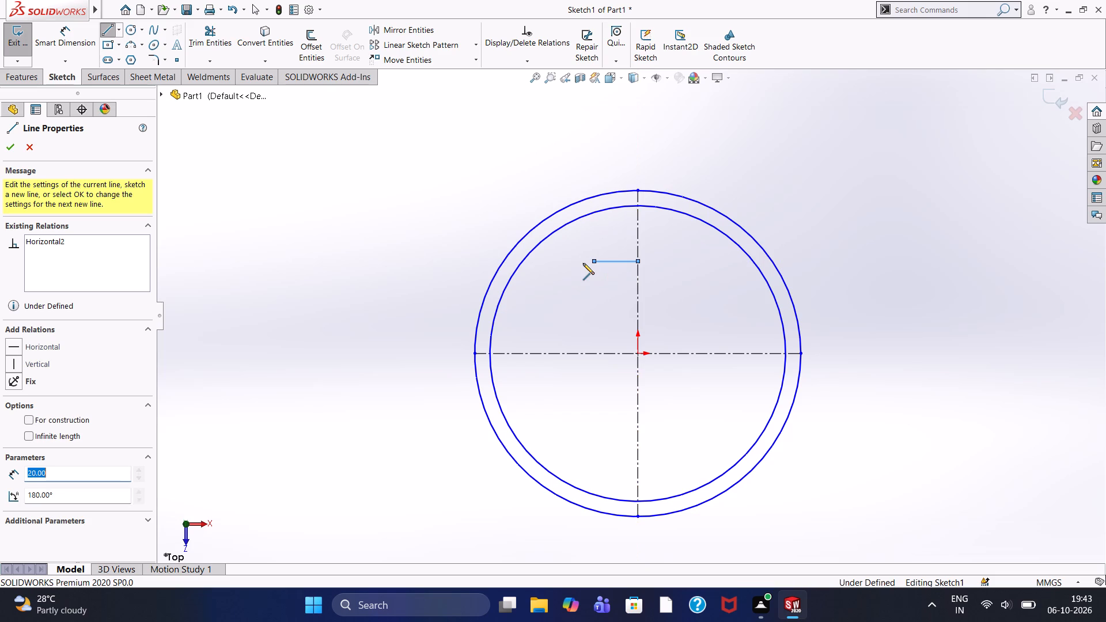
left_click(594, 212)
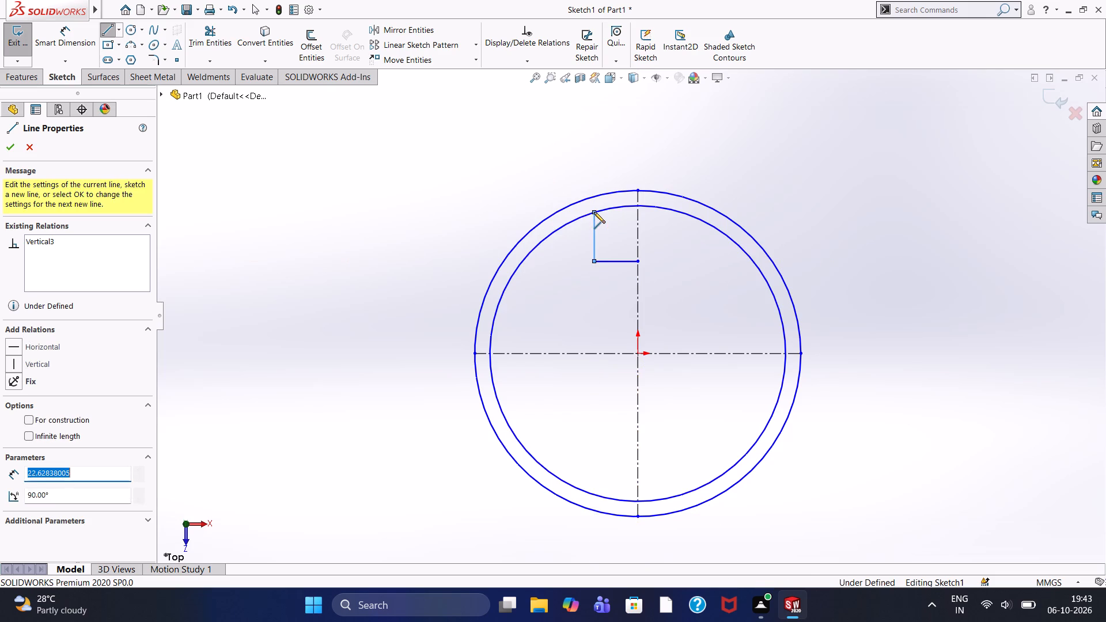
right_click(532, 128)
left_click(537, 134)
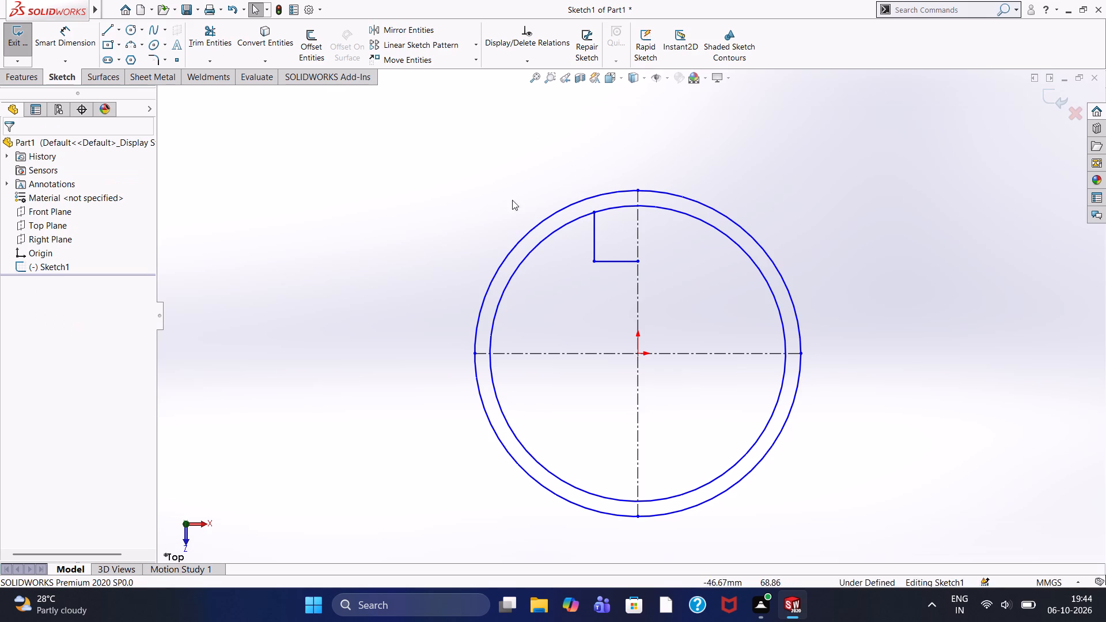
Mirror the short vertical line about the vertical centerline, keeping the original.
left_click(386, 26)
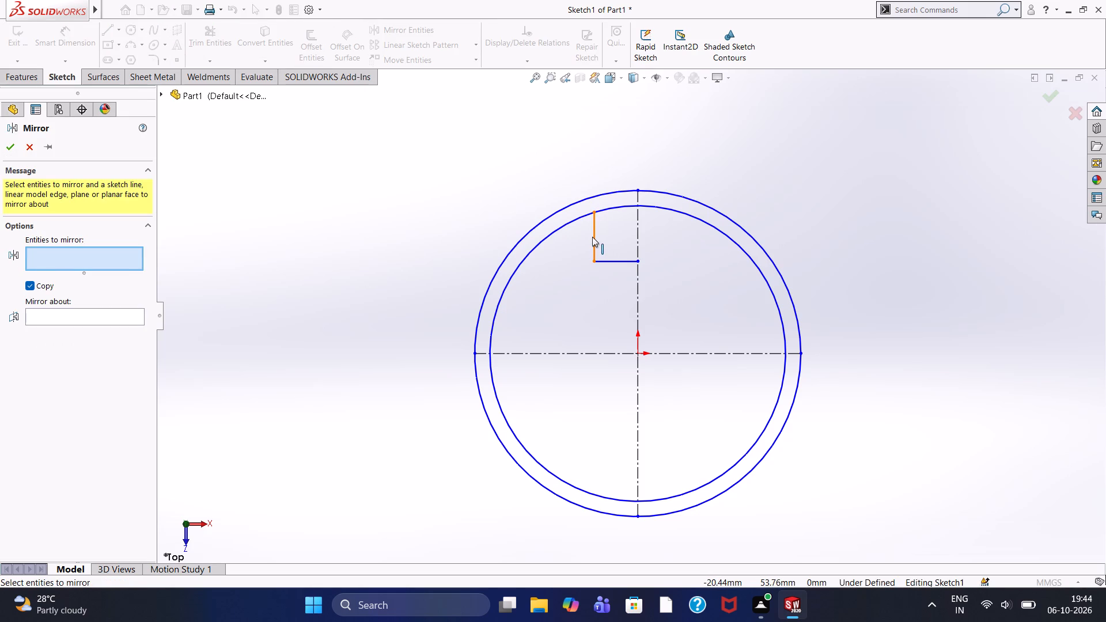
left_click(592, 237)
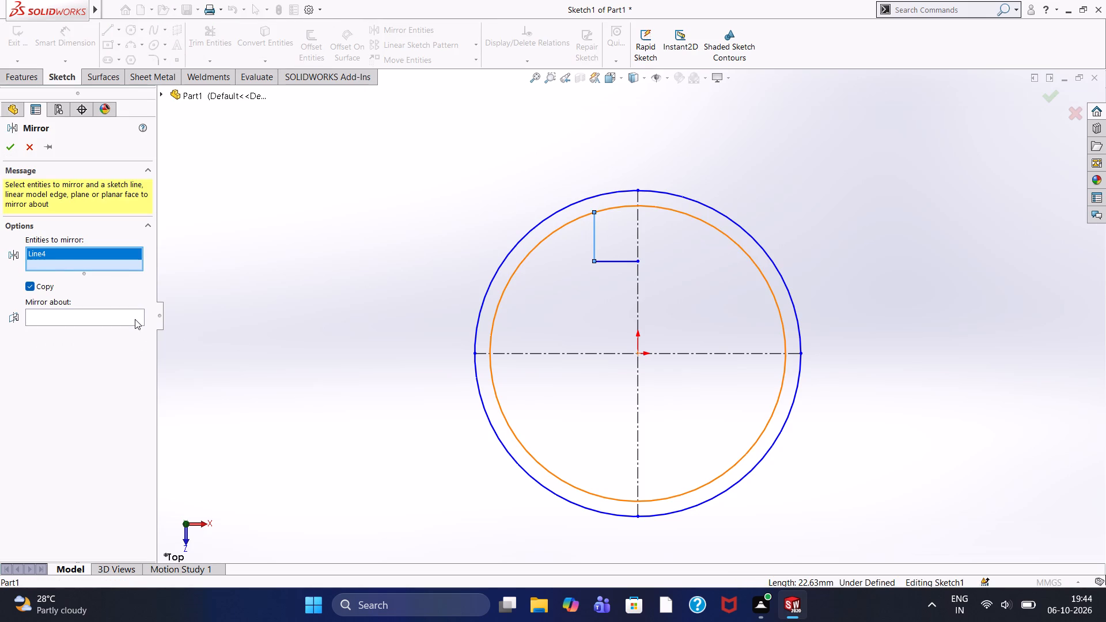
left_click(135, 319)
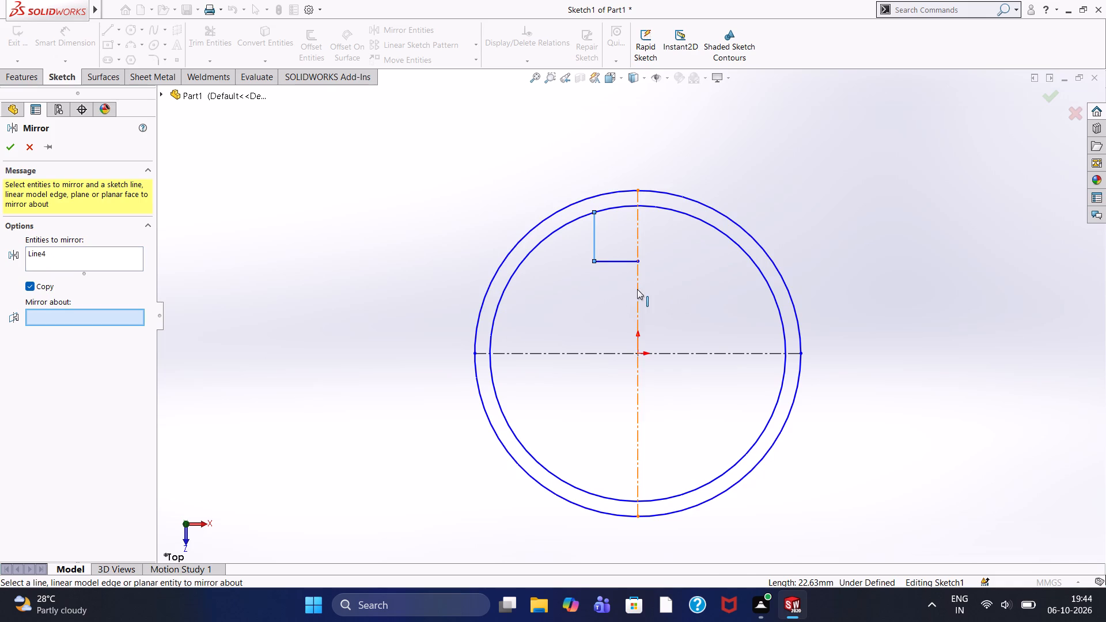
left_click(637, 289)
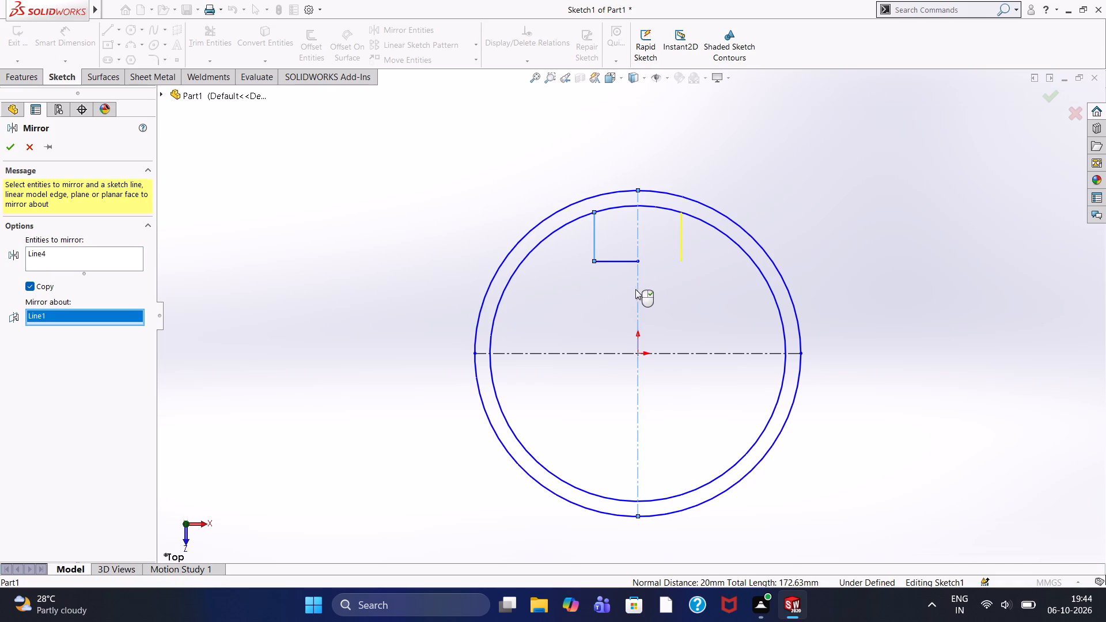
left_click(16, 146)
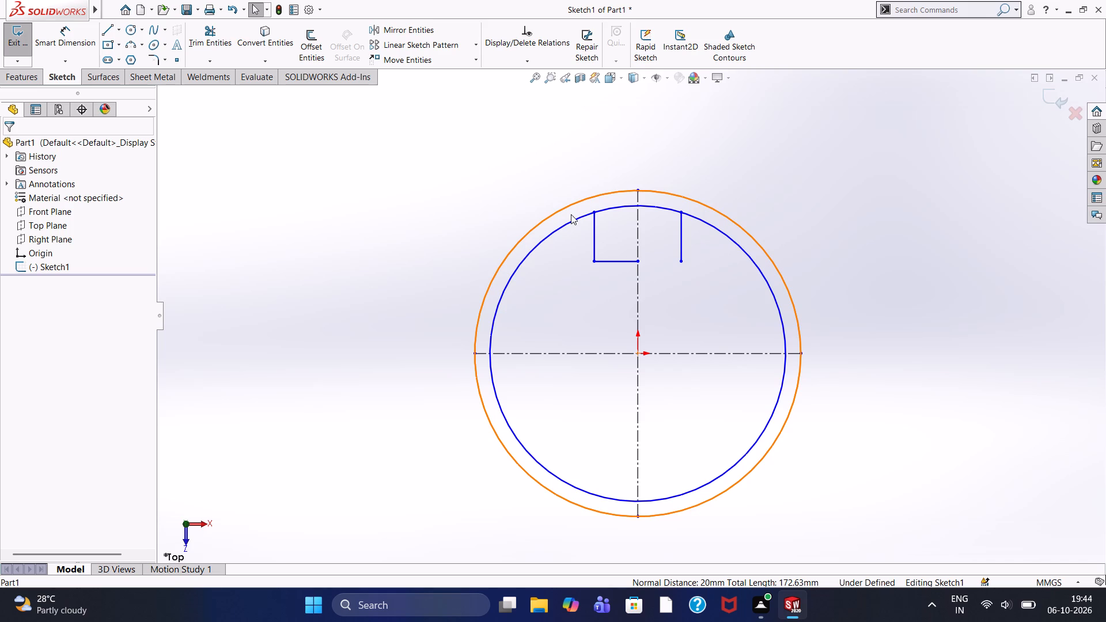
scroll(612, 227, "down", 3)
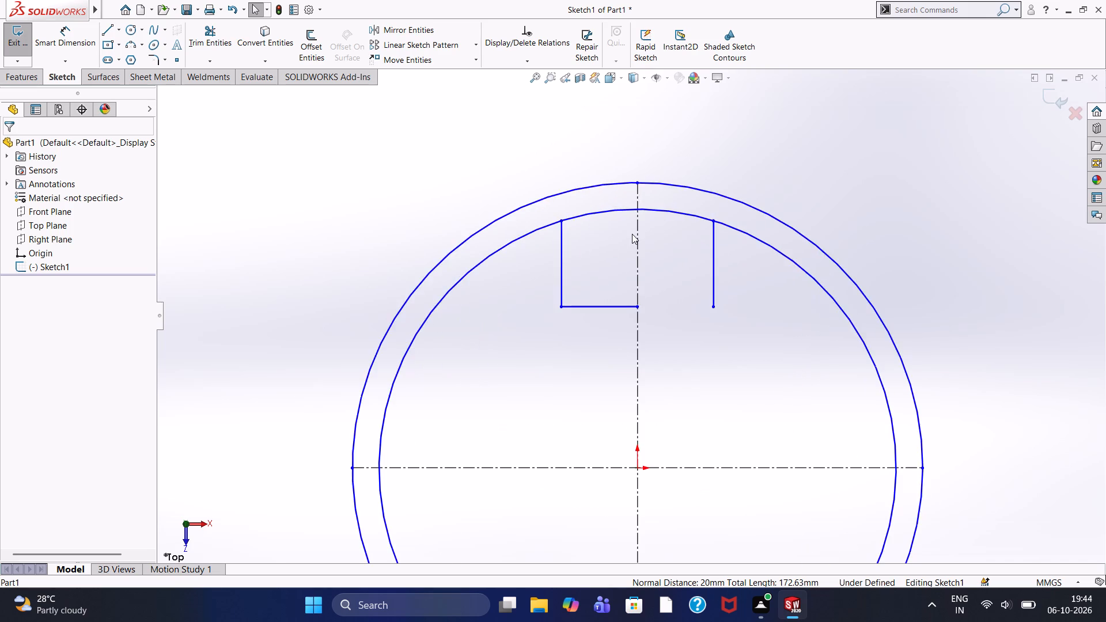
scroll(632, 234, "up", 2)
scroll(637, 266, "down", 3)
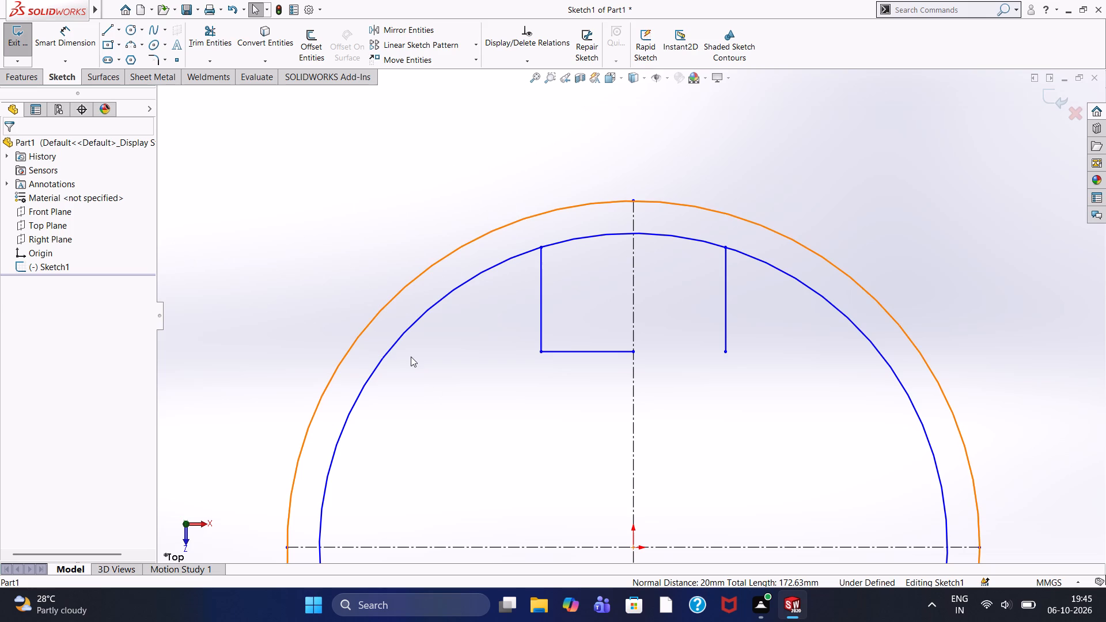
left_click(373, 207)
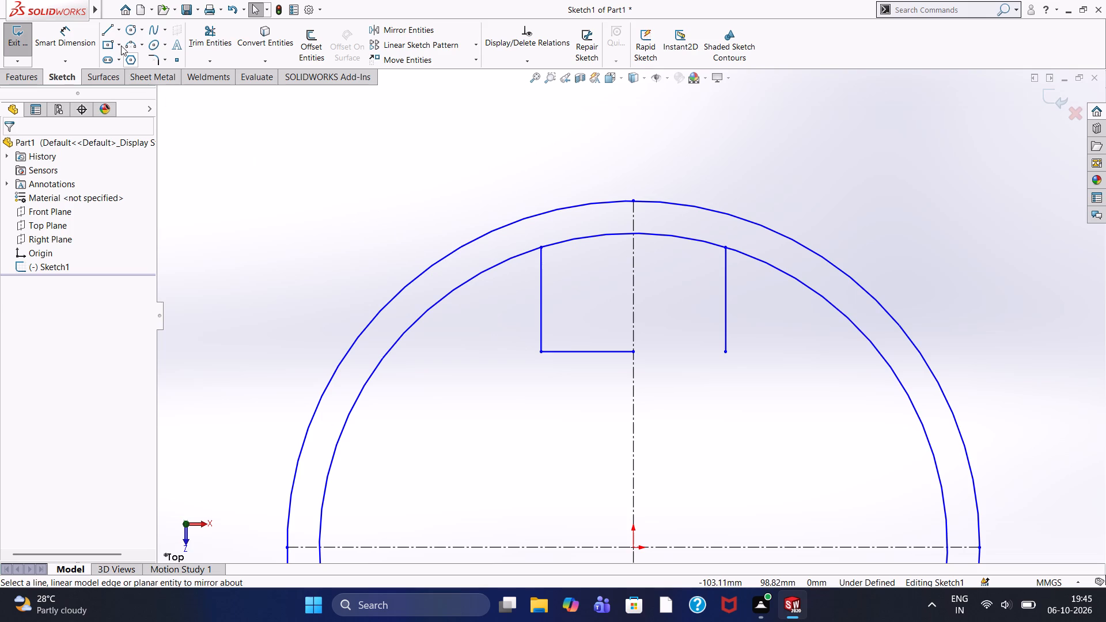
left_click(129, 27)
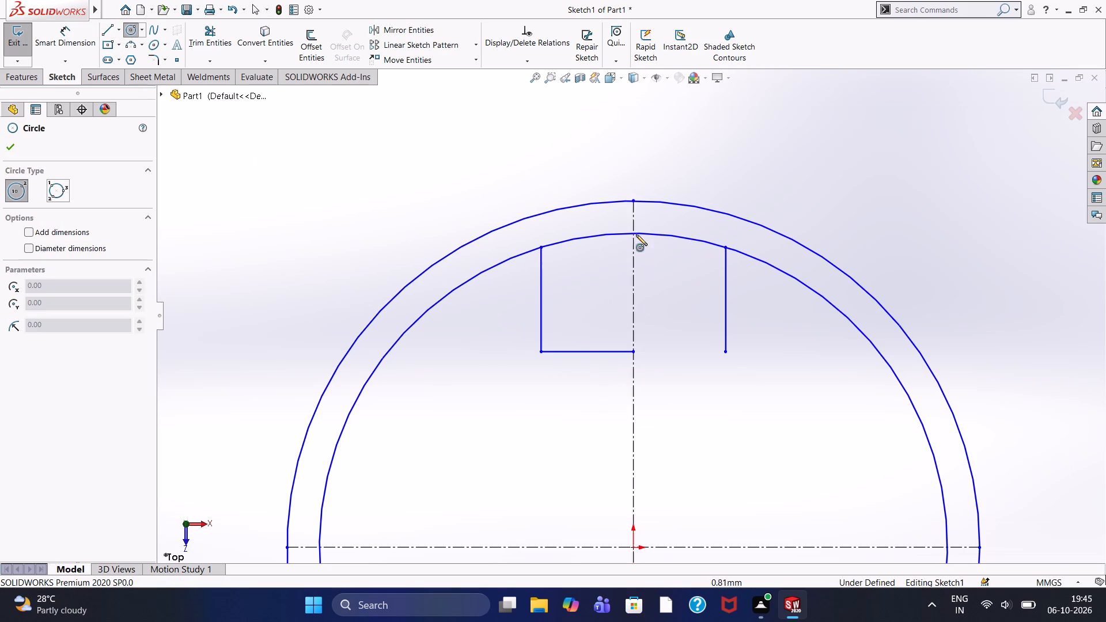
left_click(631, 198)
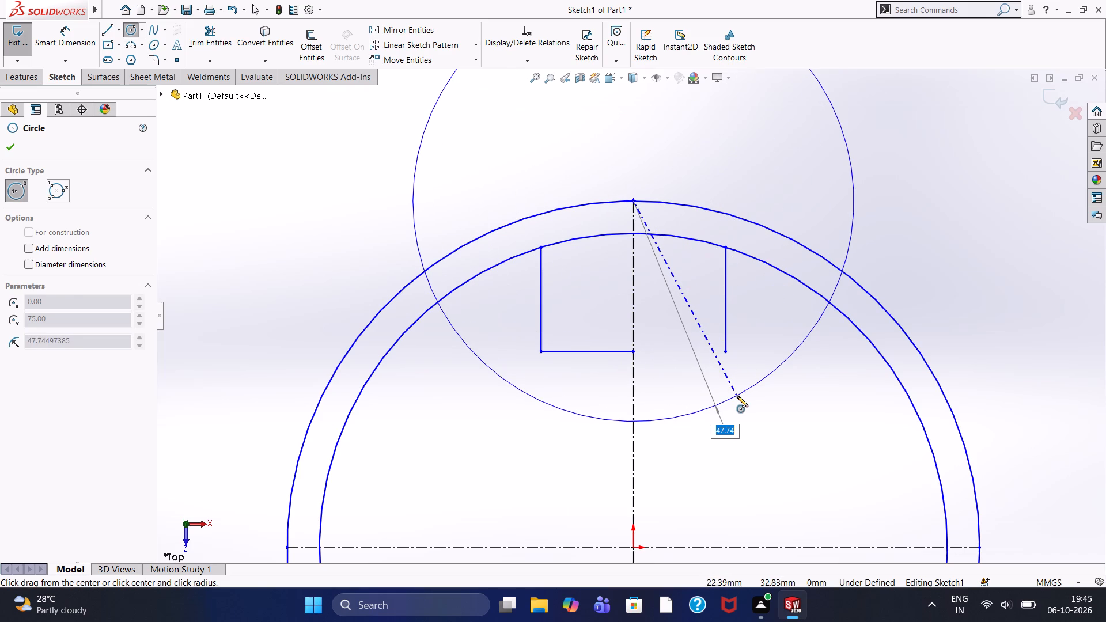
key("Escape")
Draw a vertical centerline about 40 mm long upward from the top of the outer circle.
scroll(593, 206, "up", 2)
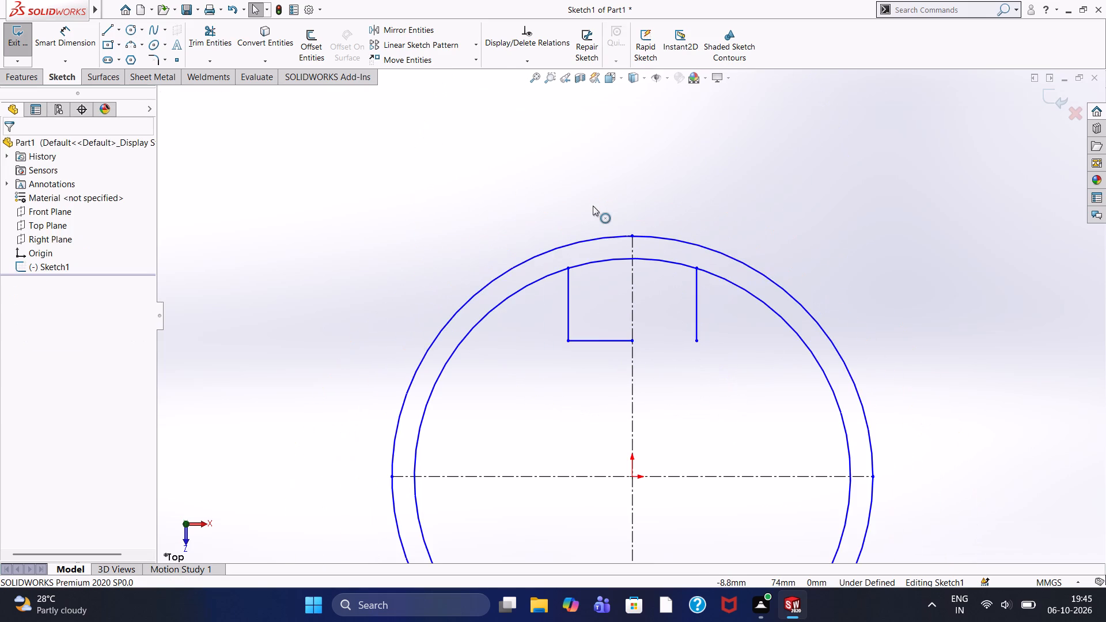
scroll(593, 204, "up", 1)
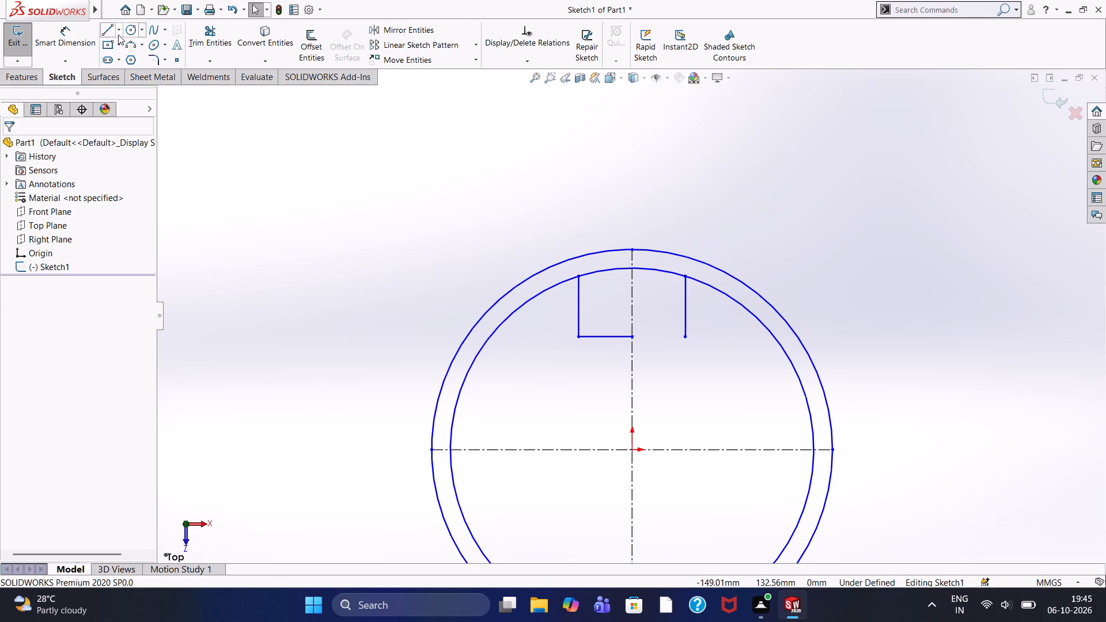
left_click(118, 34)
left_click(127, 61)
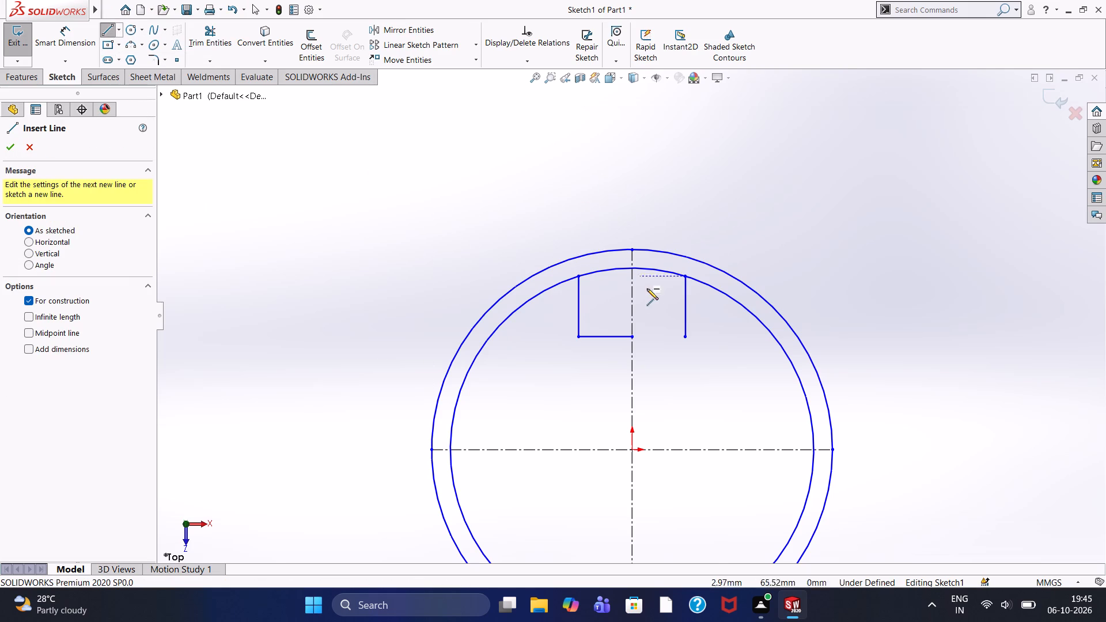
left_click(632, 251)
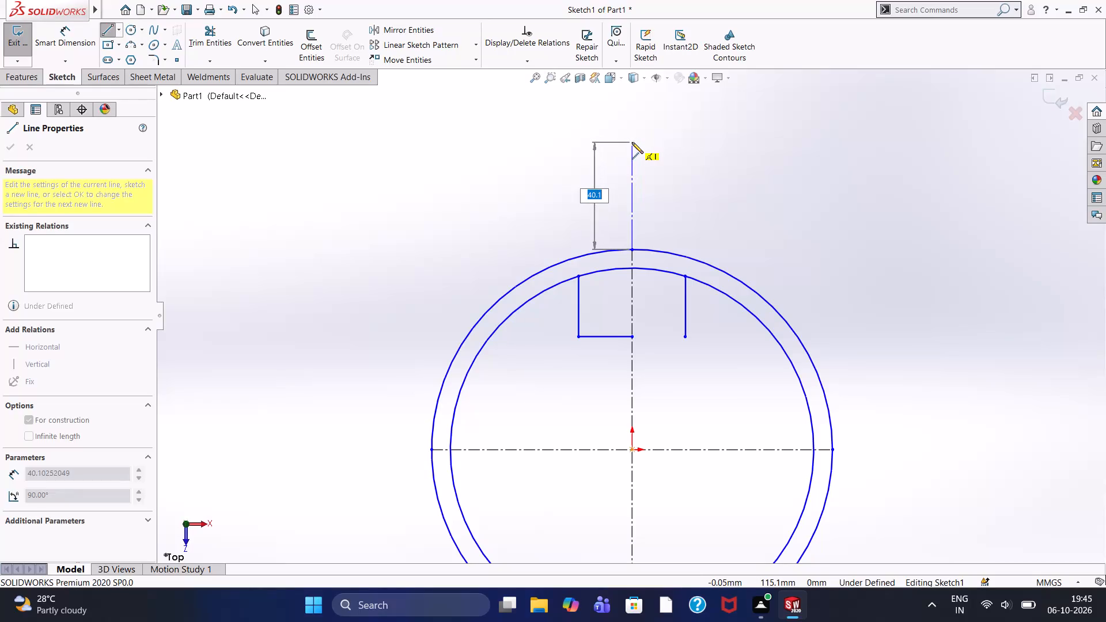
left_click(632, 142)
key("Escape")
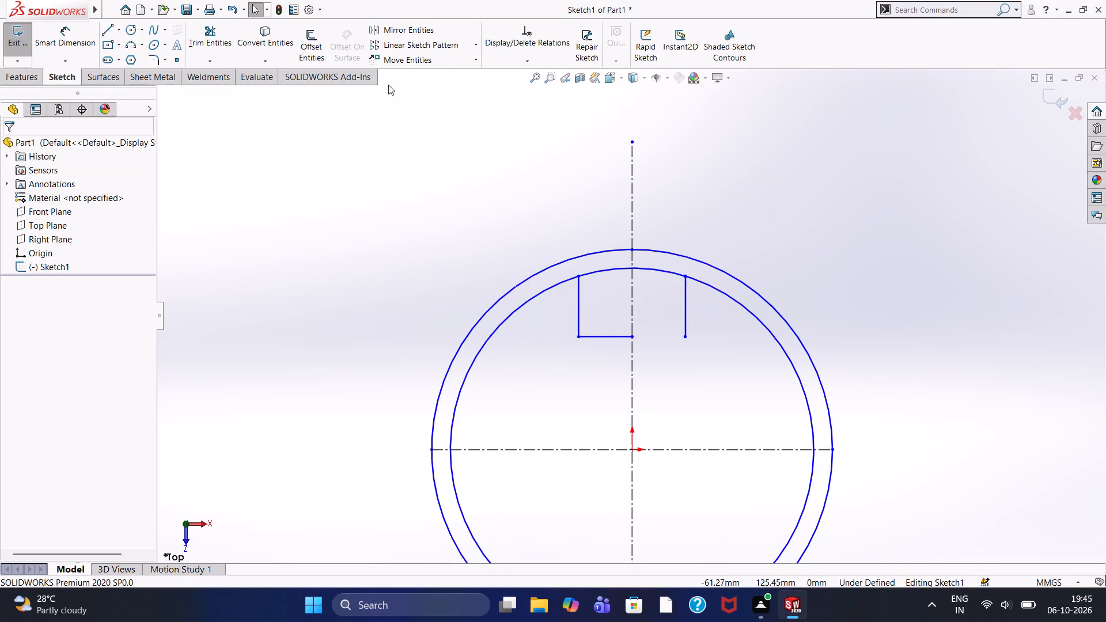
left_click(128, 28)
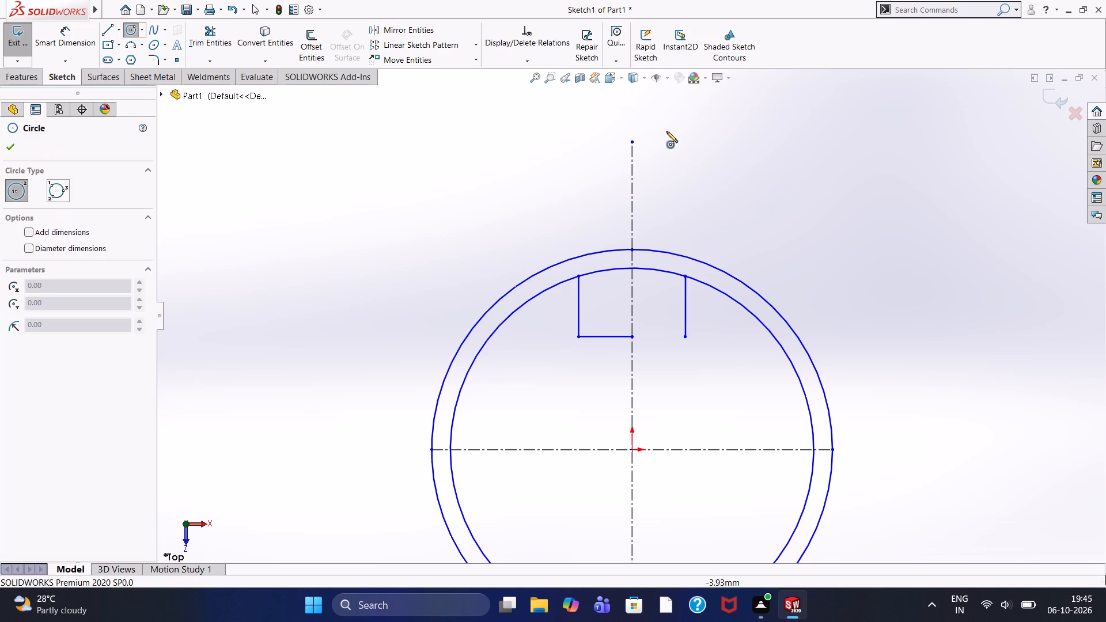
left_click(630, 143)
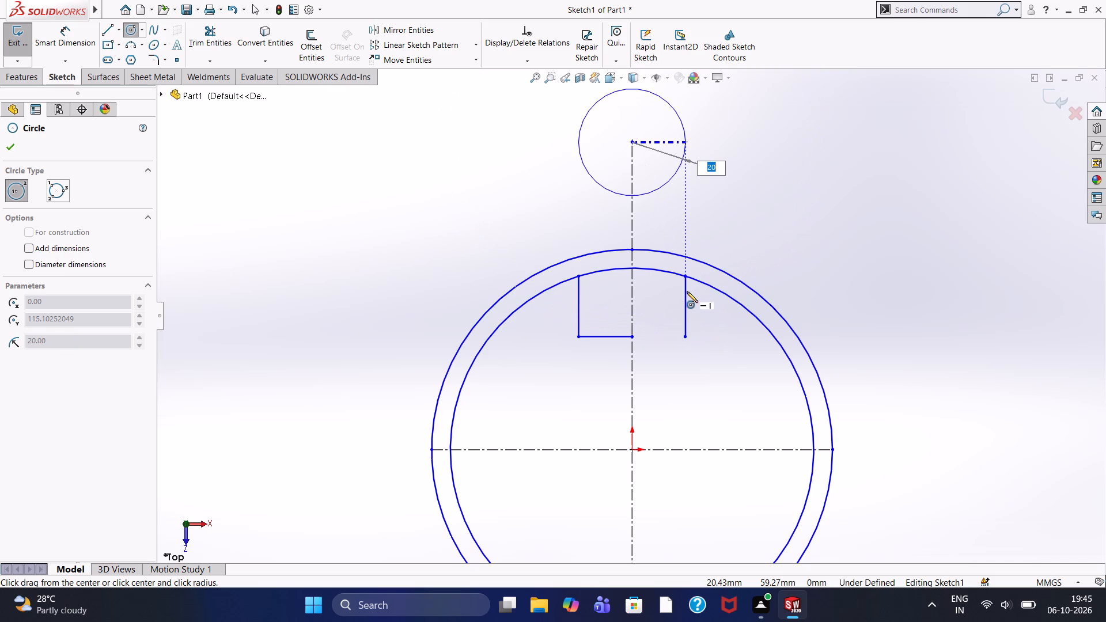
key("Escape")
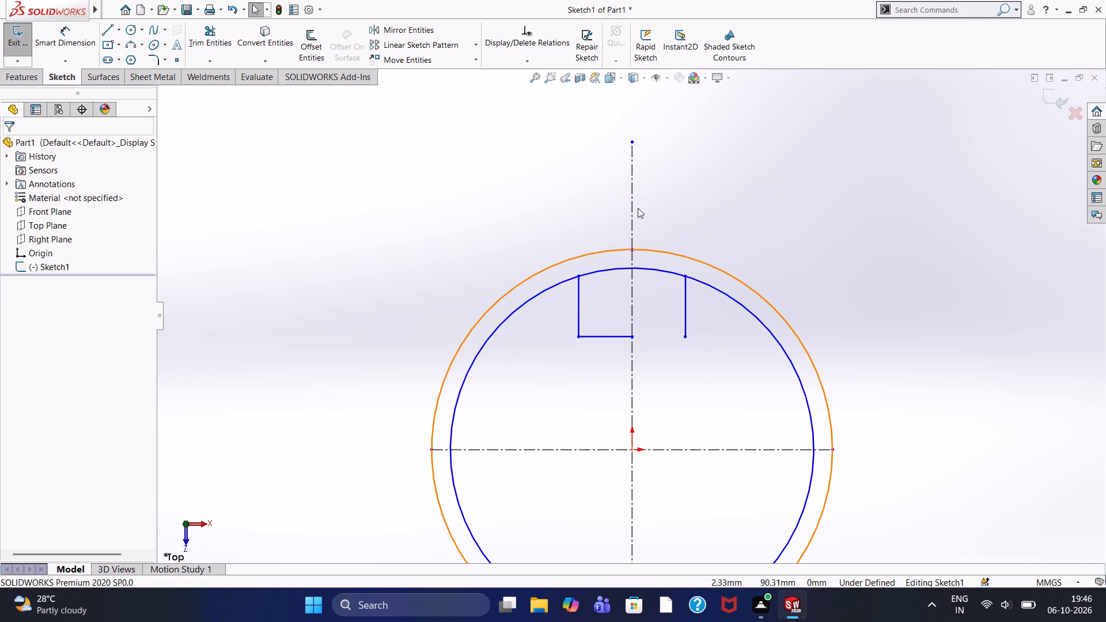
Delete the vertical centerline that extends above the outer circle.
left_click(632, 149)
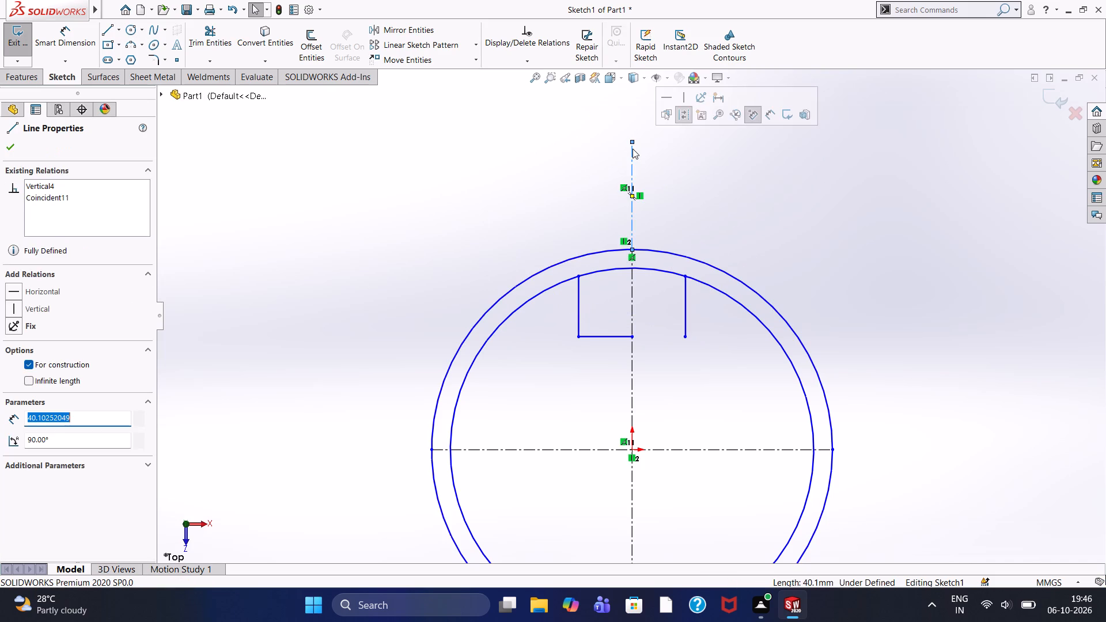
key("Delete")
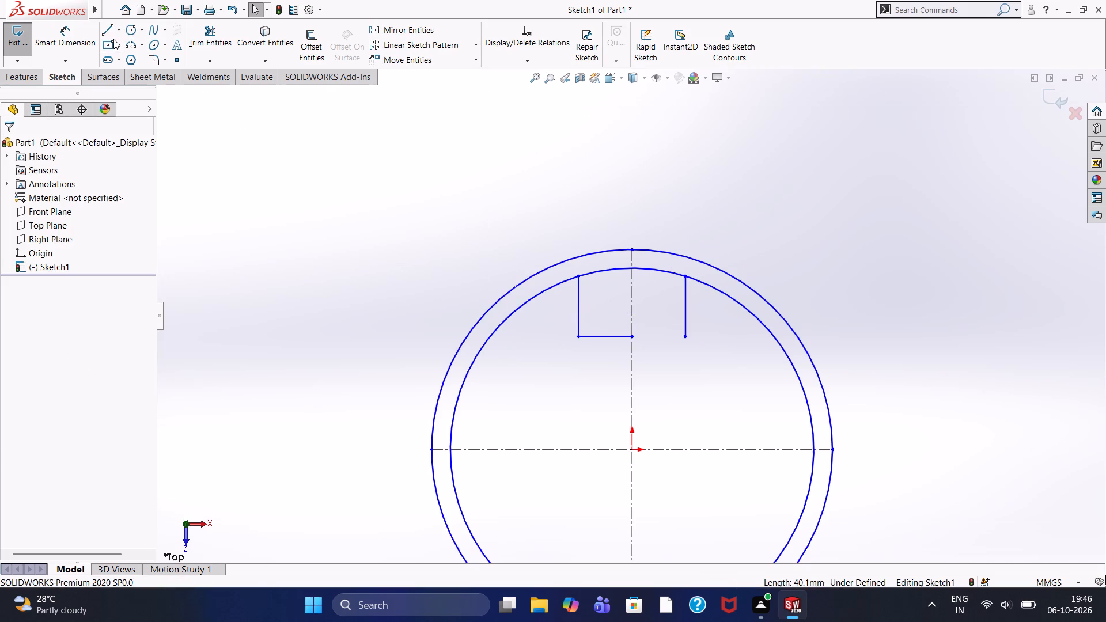
Draw a 70 mm vertical centerline upward from the top of the outer circle.
left_click(120, 33)
left_click(129, 59)
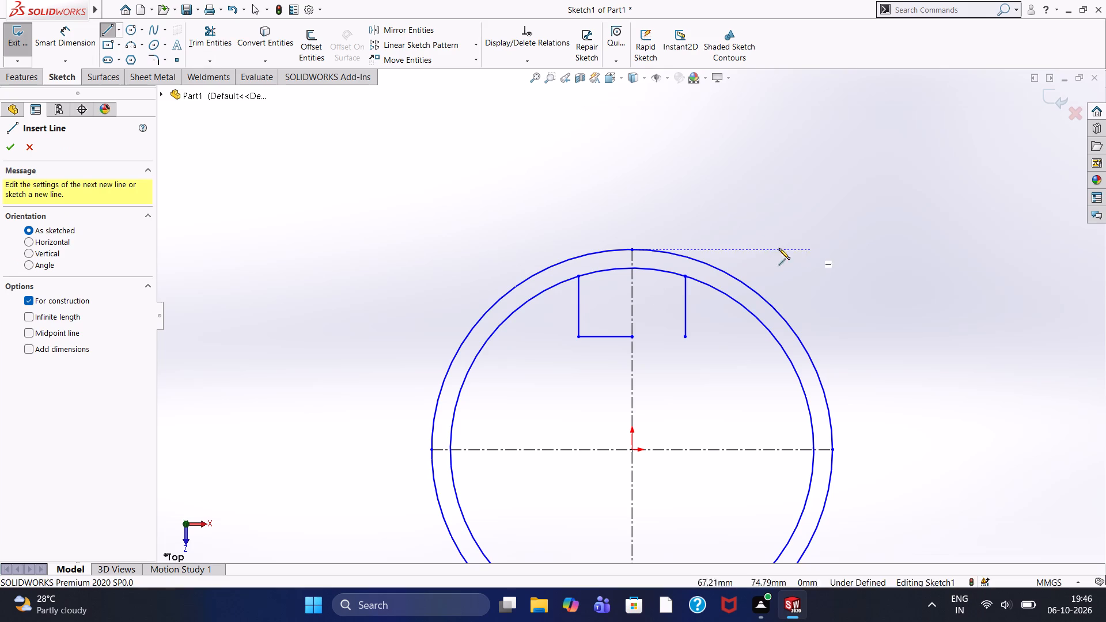
left_click(631, 248)
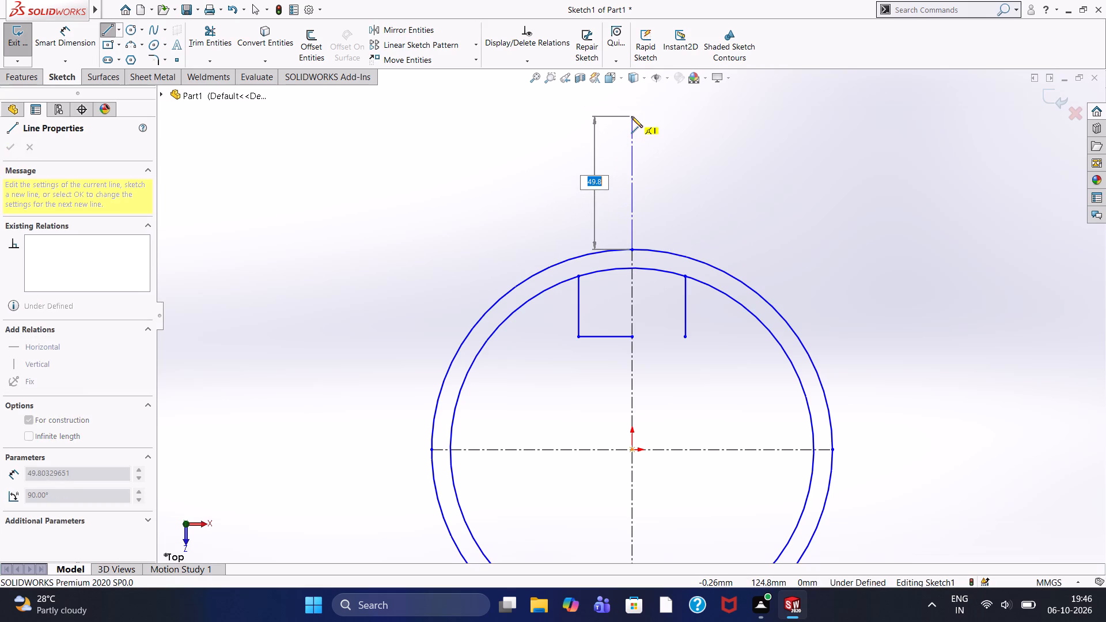
type("70")
key("Return")
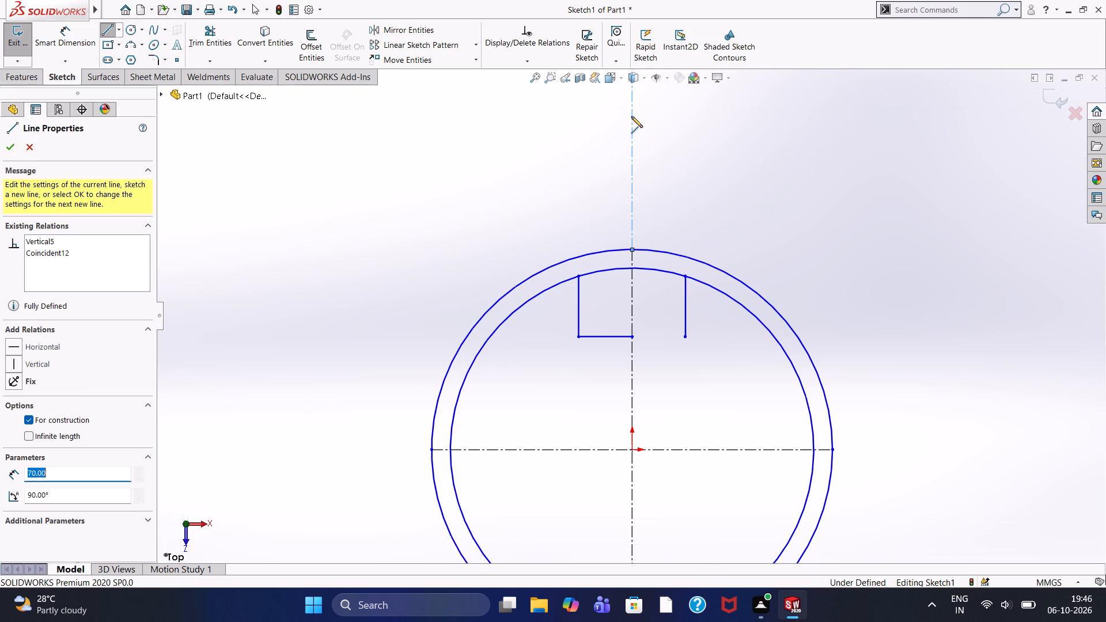
scroll(631, 116, "up", 3)
right_click(503, 149)
left_click(517, 161)
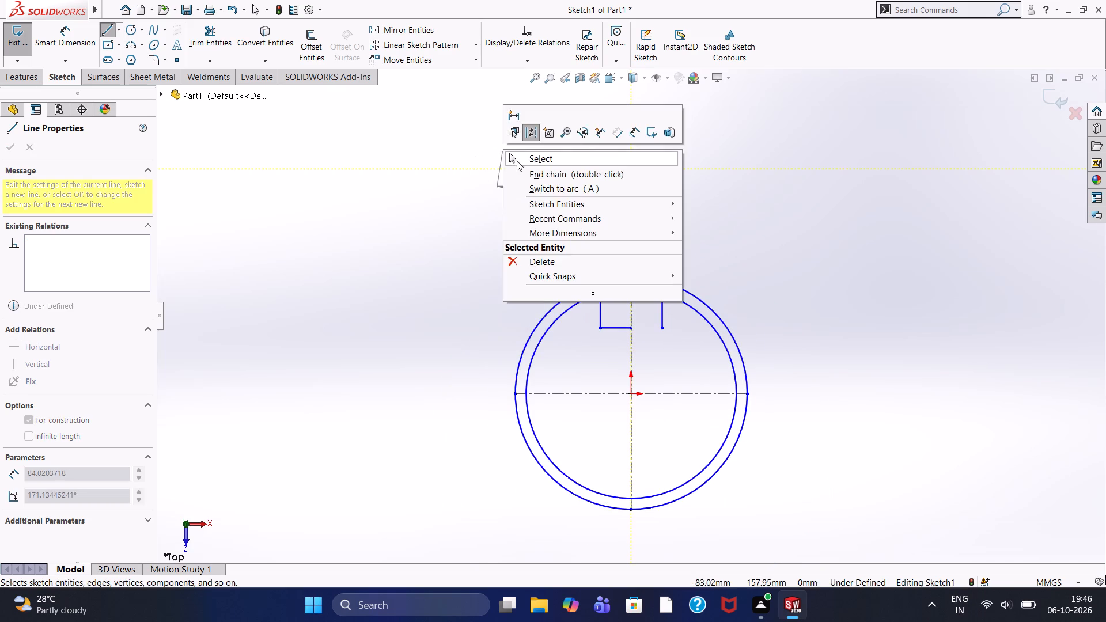
Draw a circle of 100 mm radius centered on the upper end of the 70 mm centerline.
left_click(128, 29)
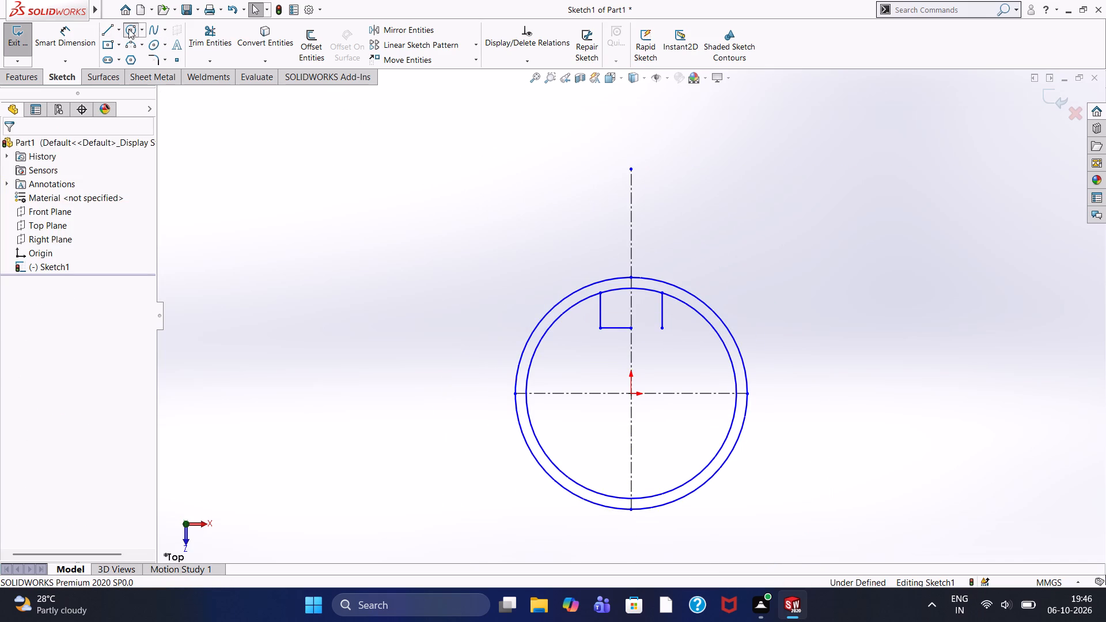
left_click(631, 172)
type("100")
key("Return")
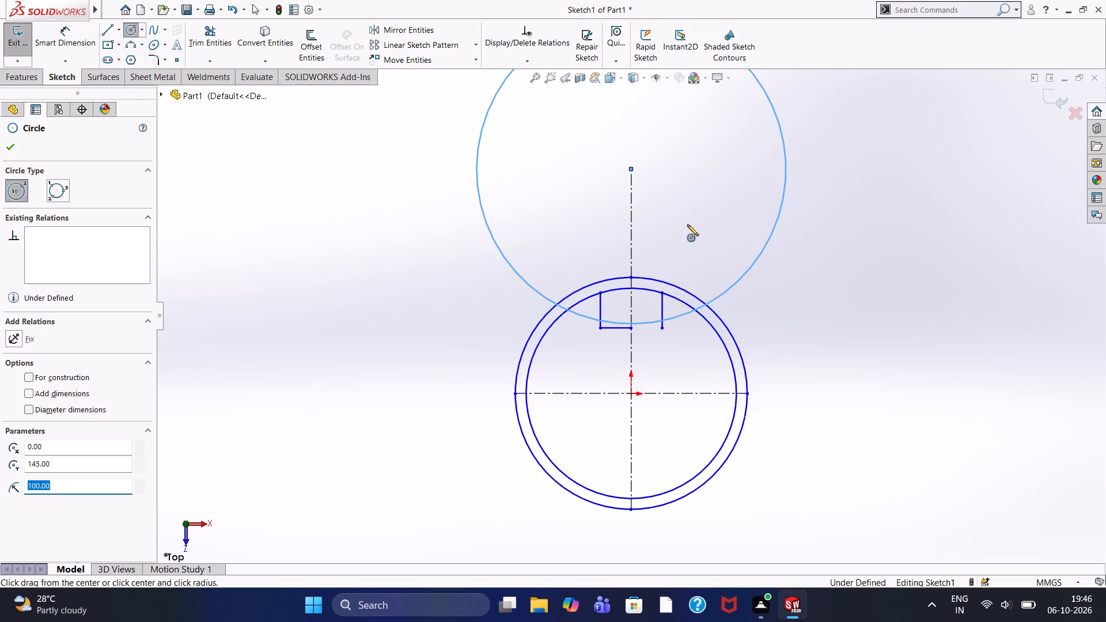
key("Escape")
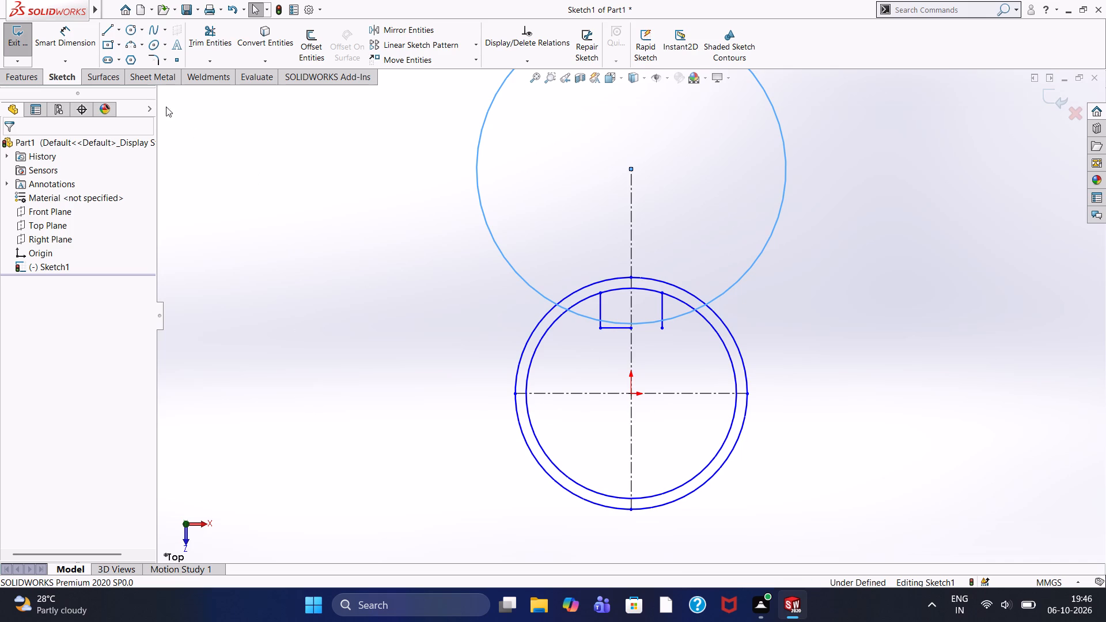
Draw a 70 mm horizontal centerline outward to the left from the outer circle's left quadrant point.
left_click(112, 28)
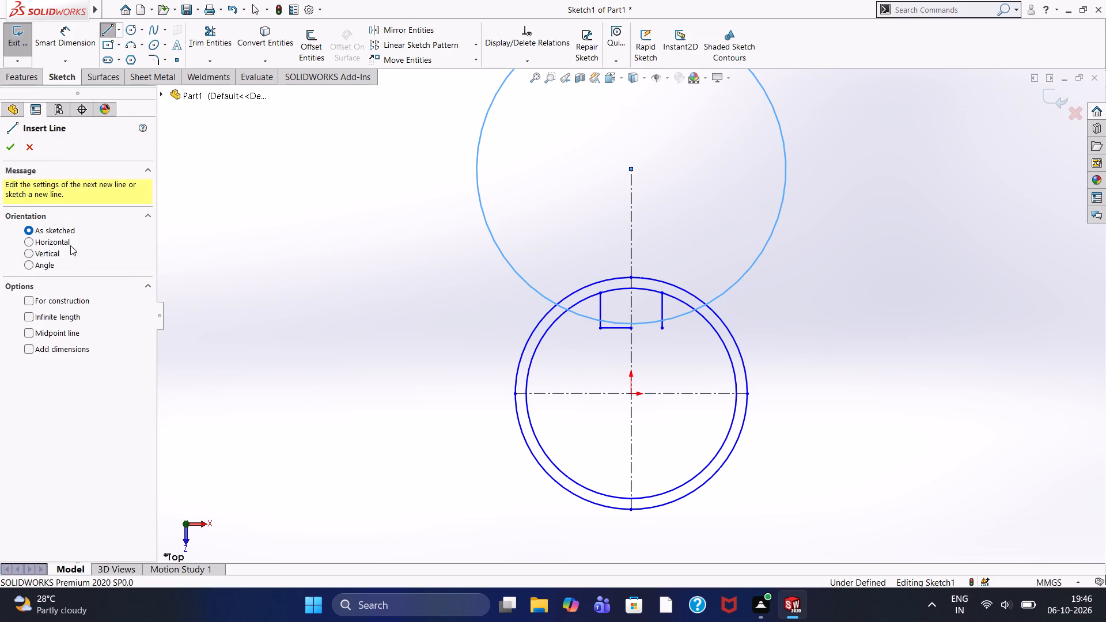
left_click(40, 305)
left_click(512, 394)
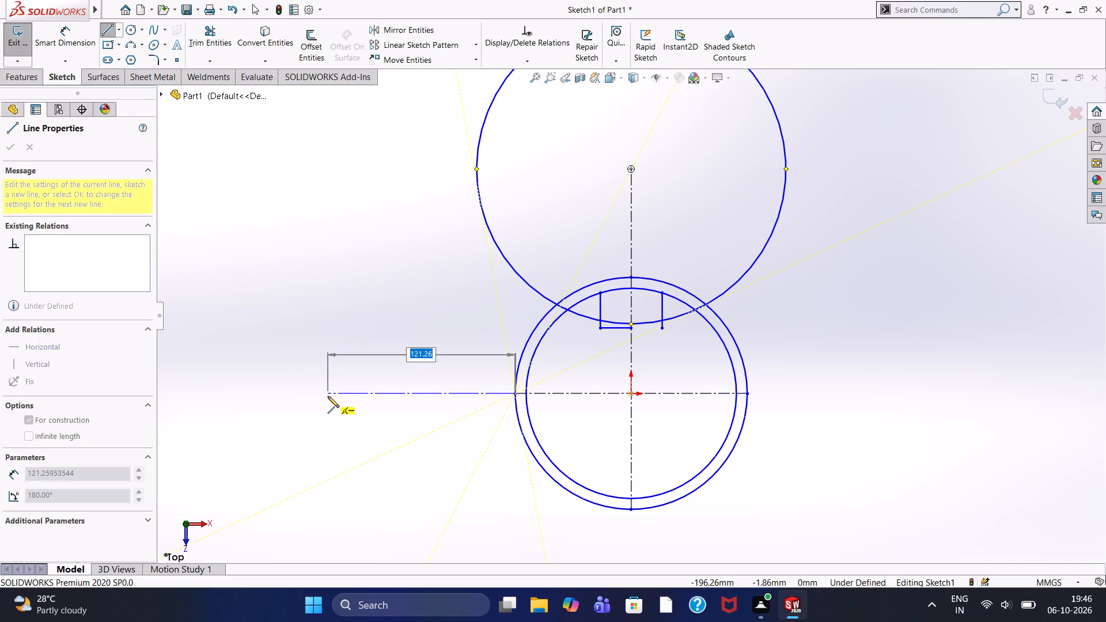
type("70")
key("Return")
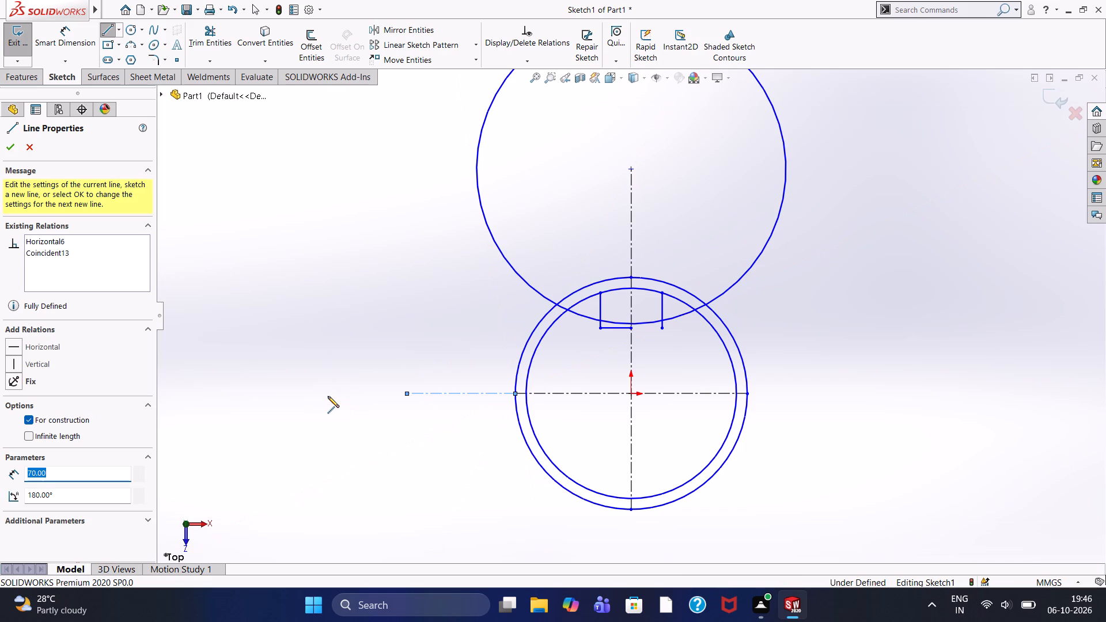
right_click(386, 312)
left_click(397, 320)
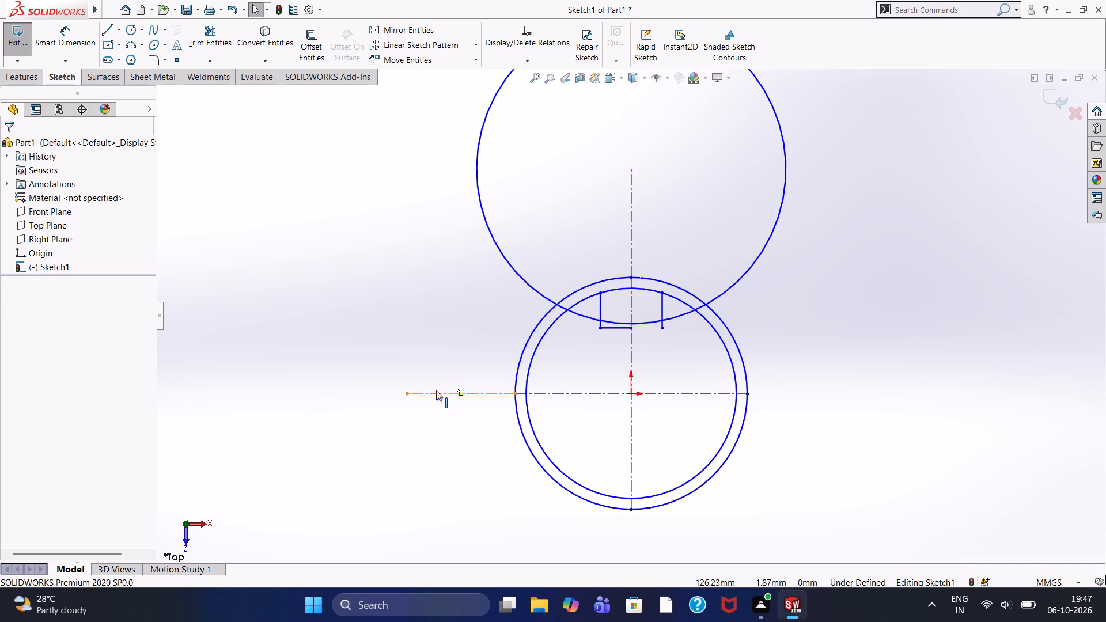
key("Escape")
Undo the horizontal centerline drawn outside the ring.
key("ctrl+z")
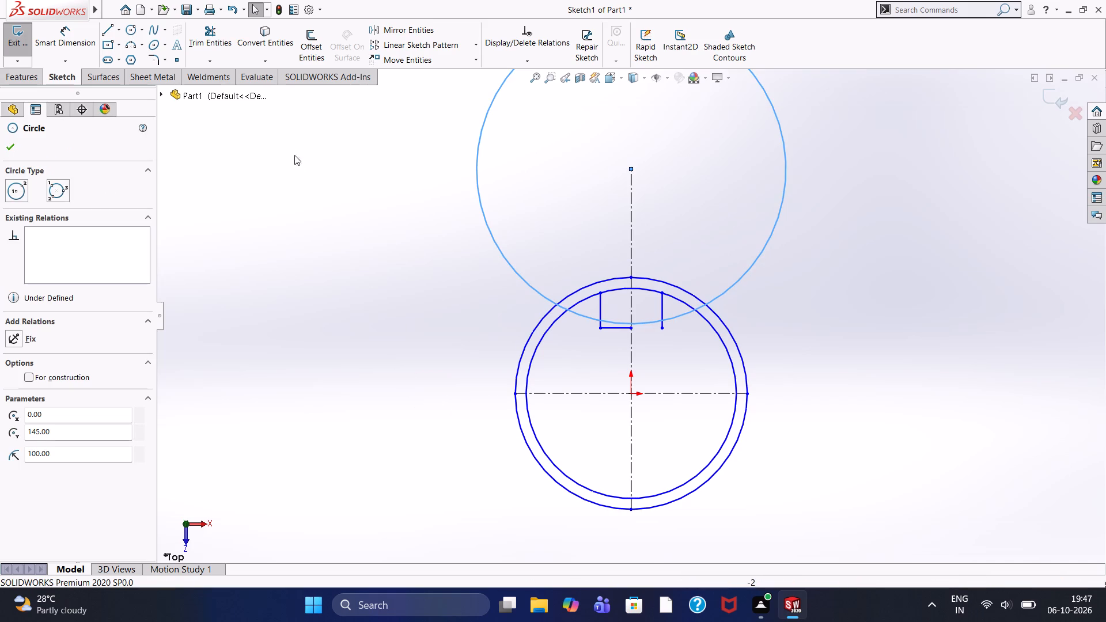
Draw a 75 mm construction line from the origin at an angle of 210°.
left_click(120, 27)
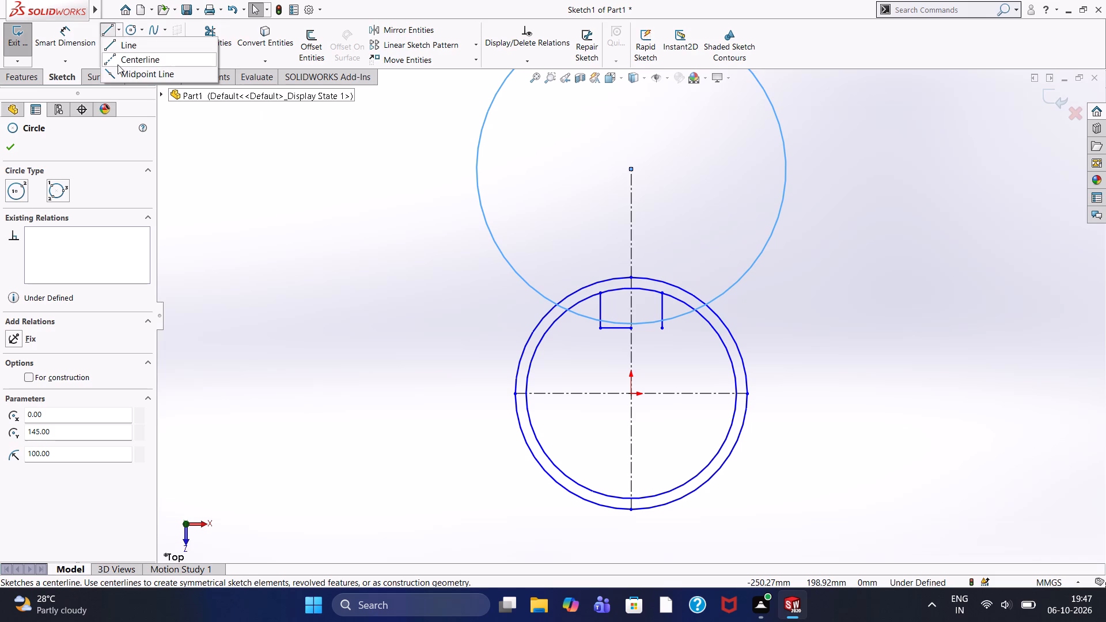
left_click(118, 65)
left_click(50, 261)
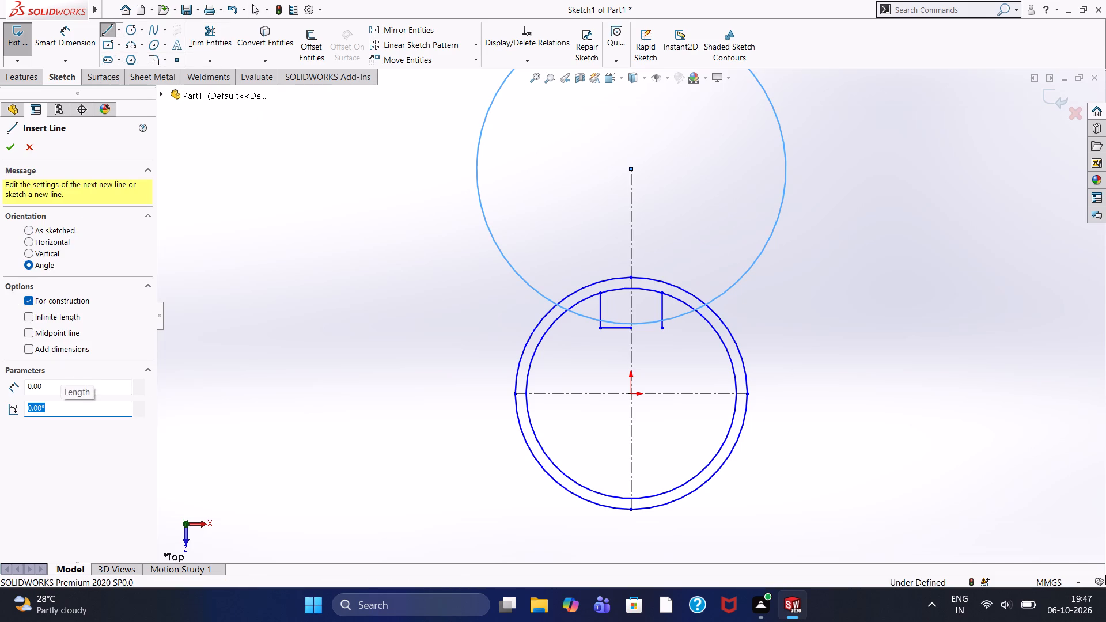
left_click_drag(60, 383, 0, 384)
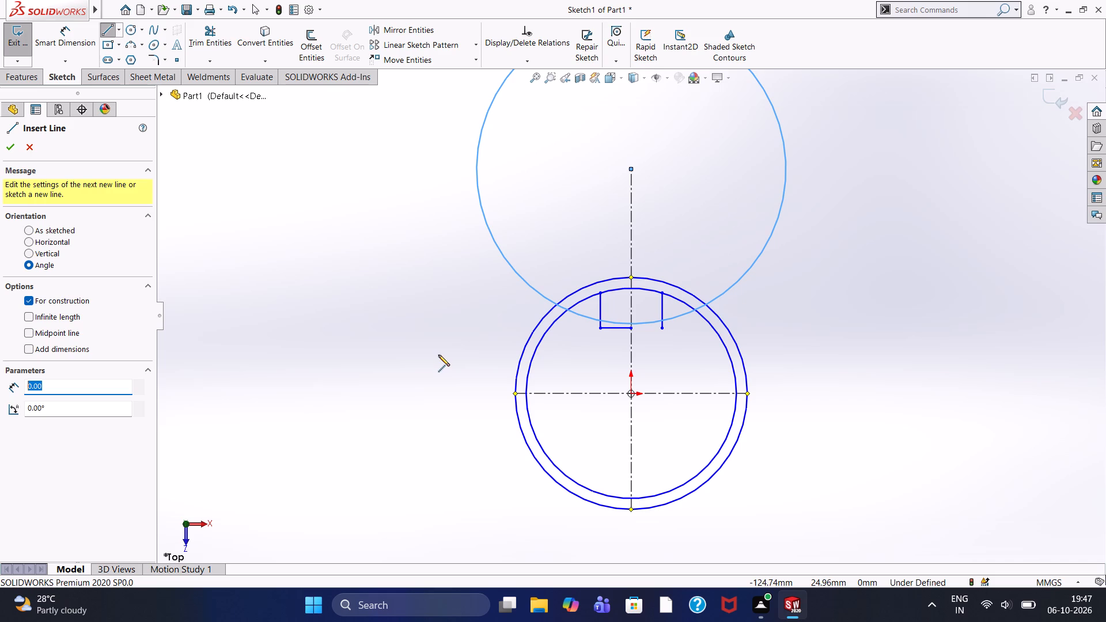
type("70")
key("BackSpace")
key("5")
key("Return")
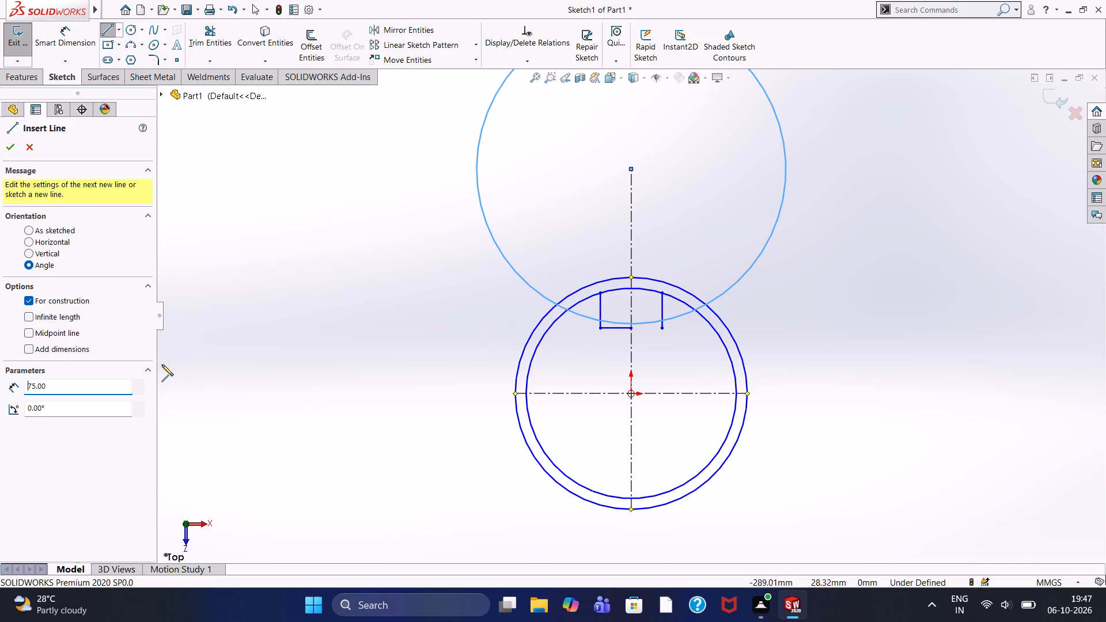
left_click_drag(62, 411, 0, 409)
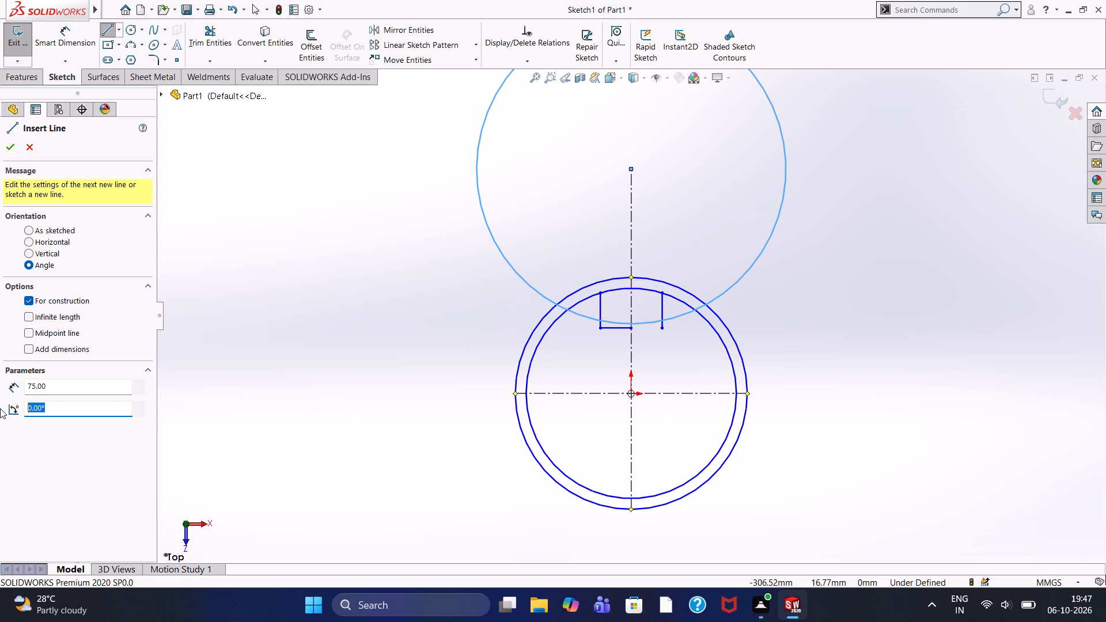
type("24")
key("BackSpace")
type("10")
key("Return")
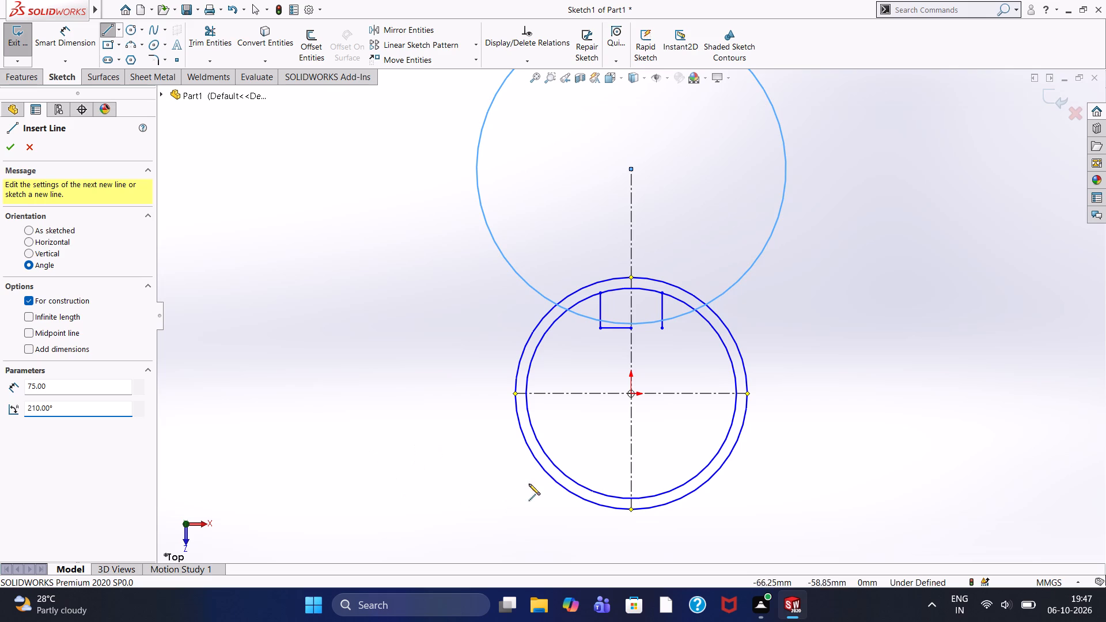
left_click(632, 395)
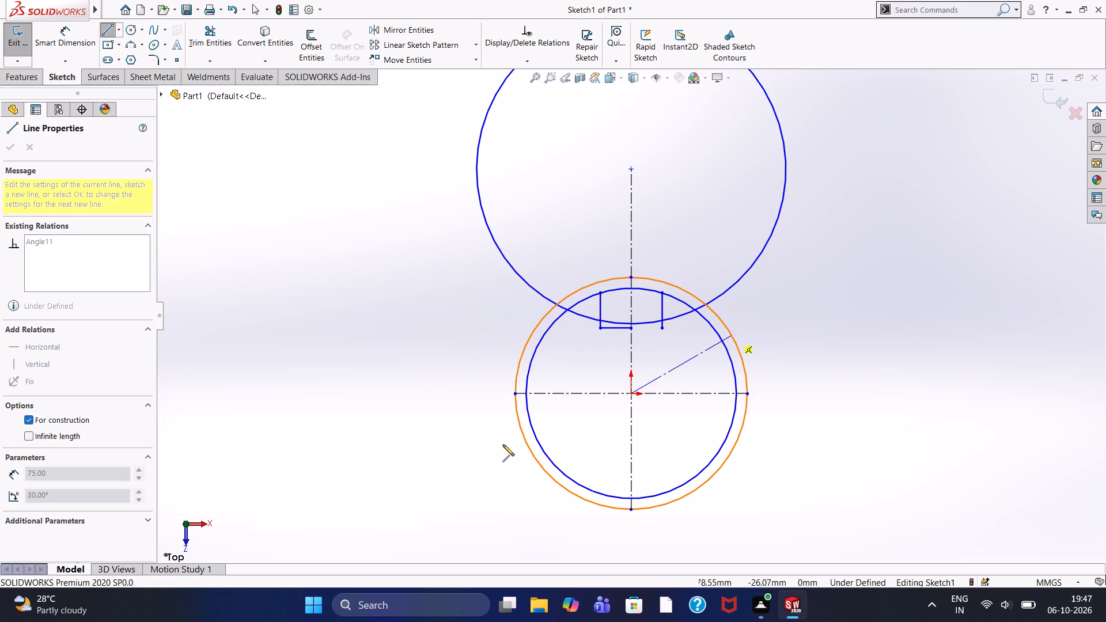
left_click(472, 477)
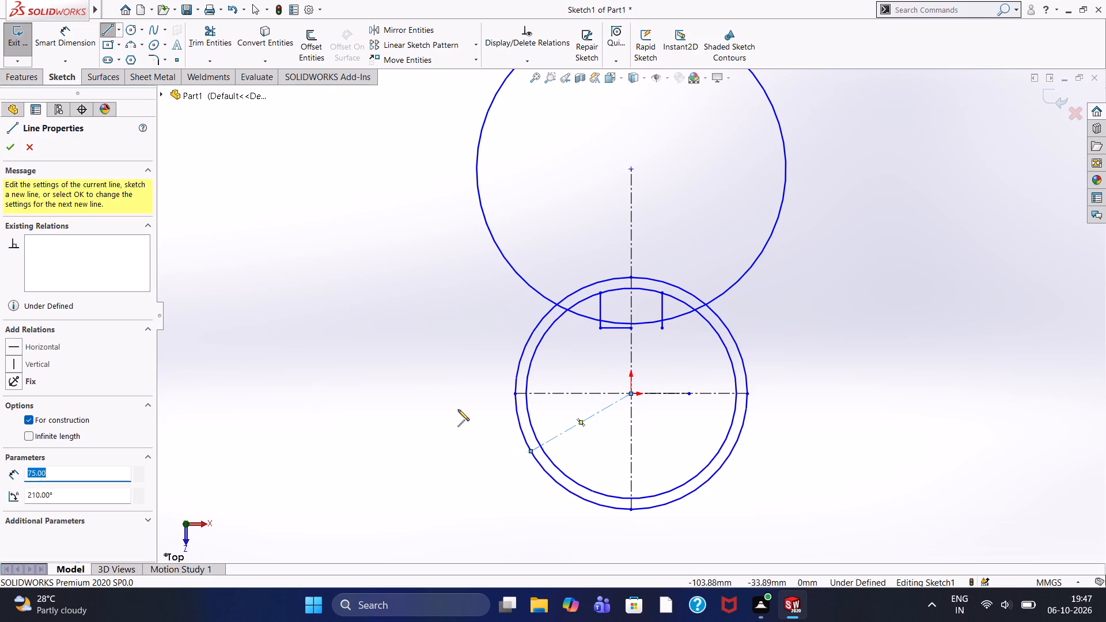
right_click(451, 397)
left_click(466, 406)
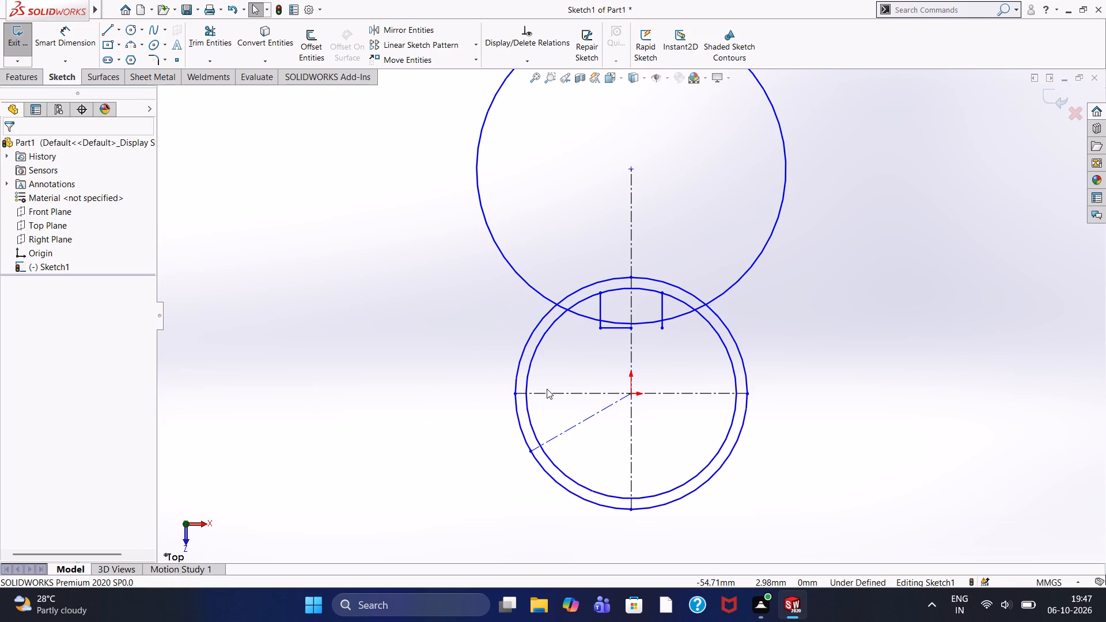
Mirror the 210° construction line about the vertical centerline through the origin, keeping the original.
left_click(422, 28)
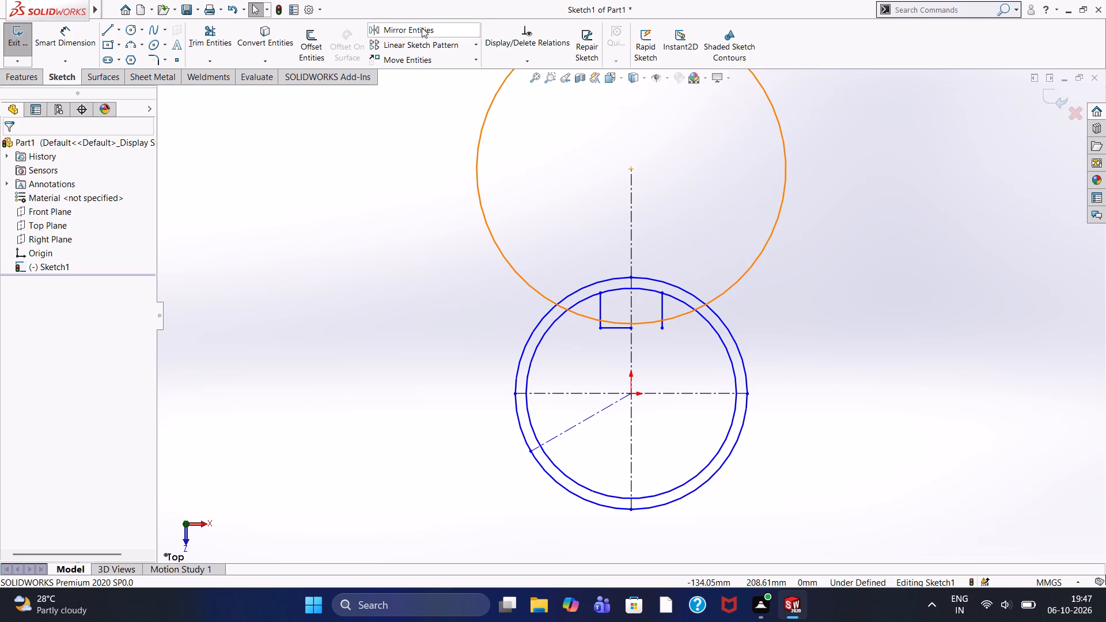
left_click(594, 414)
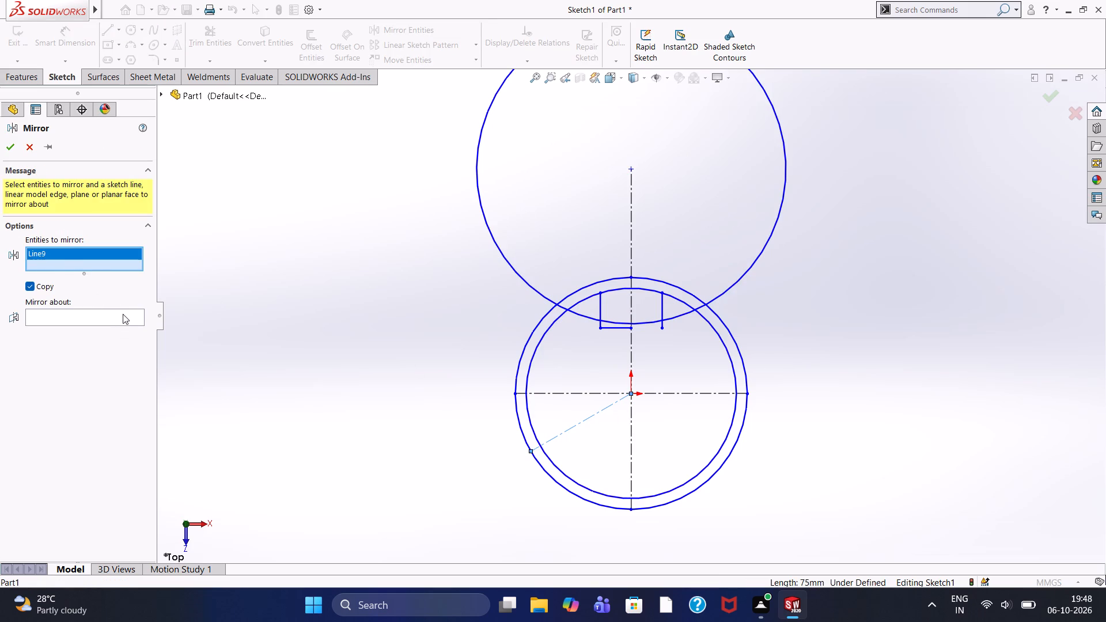
left_click(123, 314)
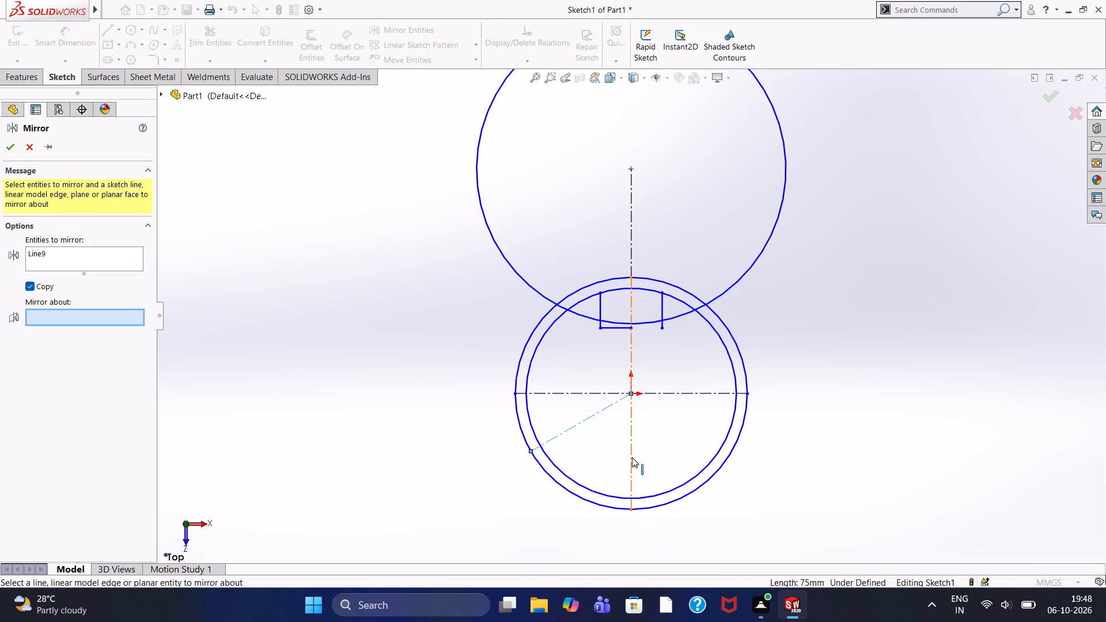
left_click(632, 457)
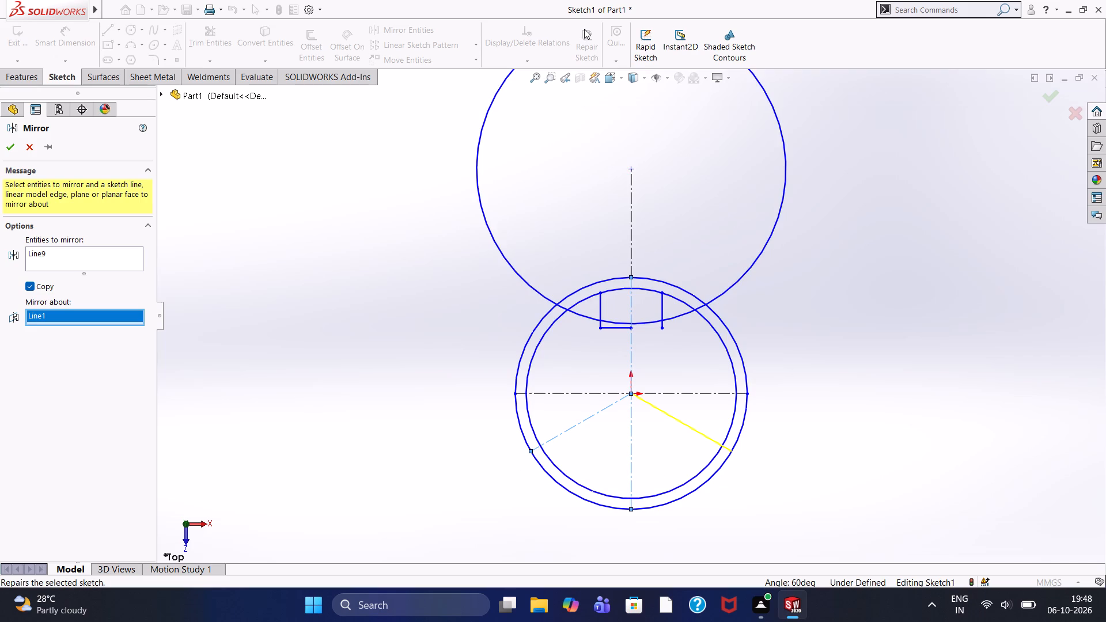
left_click(9, 146)
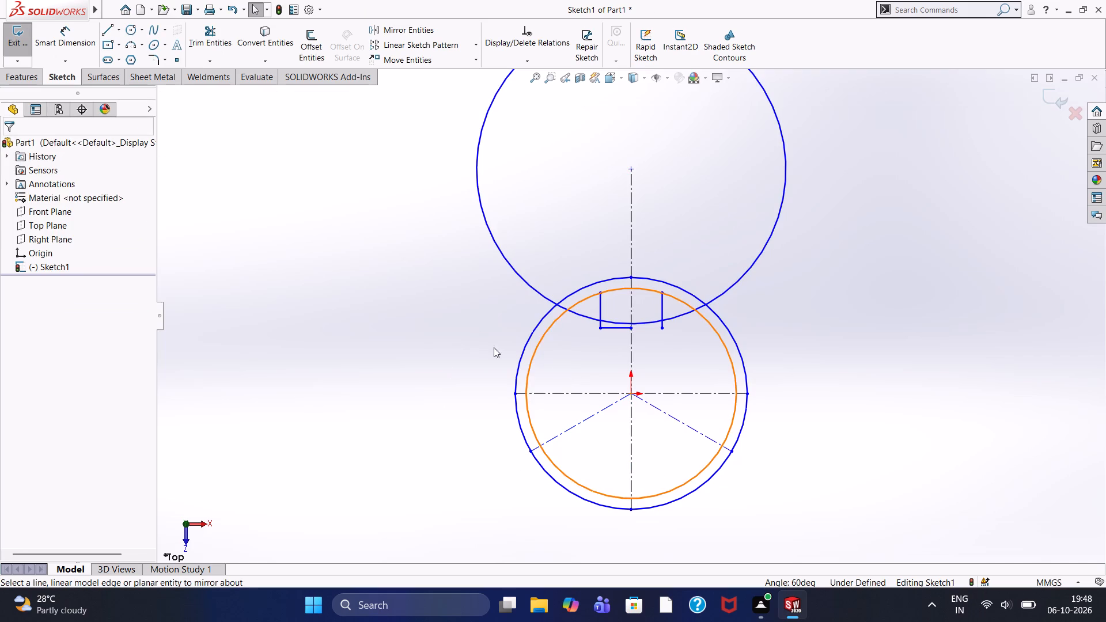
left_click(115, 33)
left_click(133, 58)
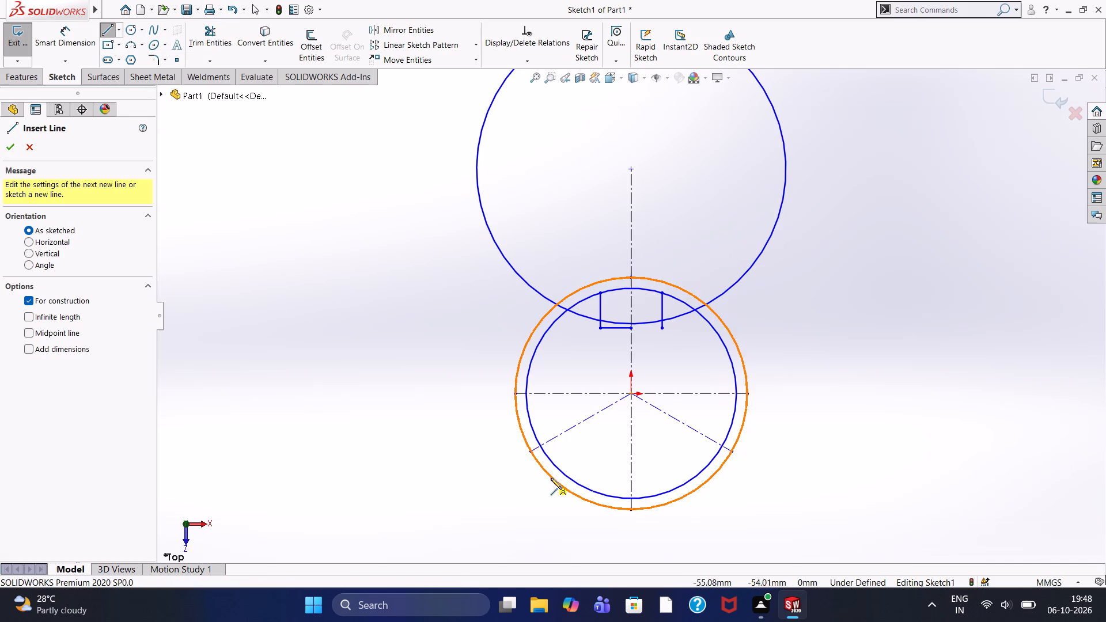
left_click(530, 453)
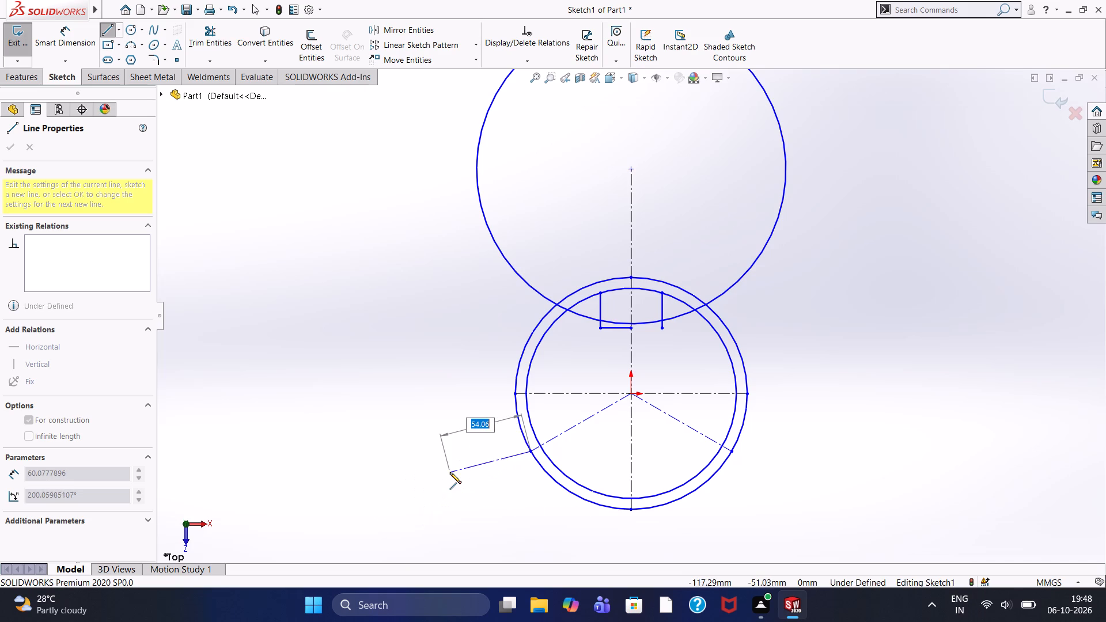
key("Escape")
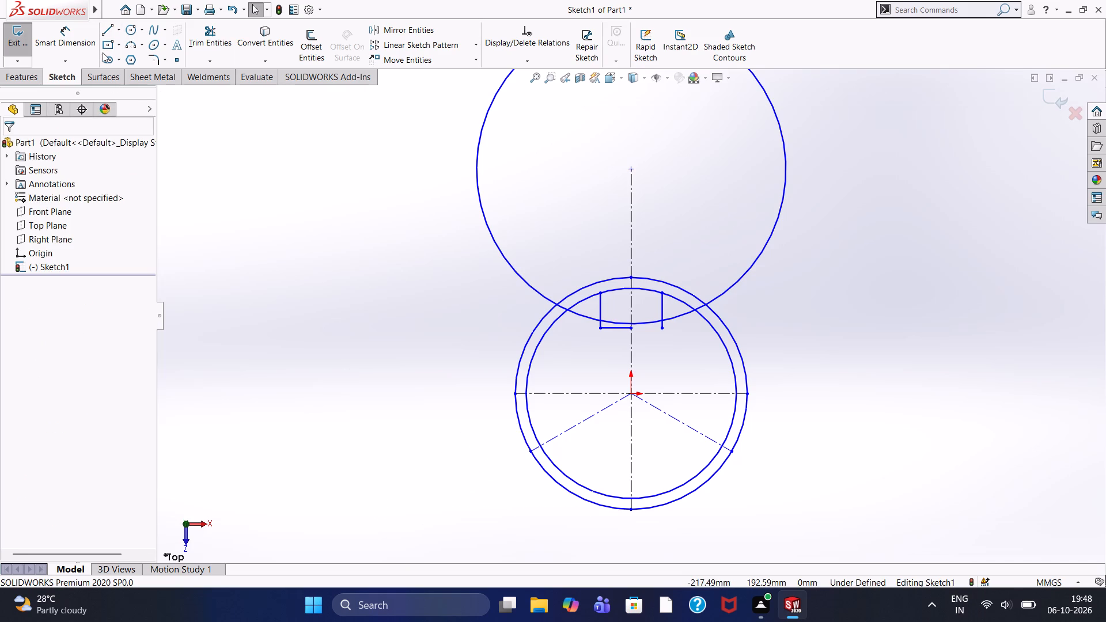
Draw a 70 mm construction line at 210° outward from the lower-left angled centerline's end on the outer circle.
left_click(119, 34)
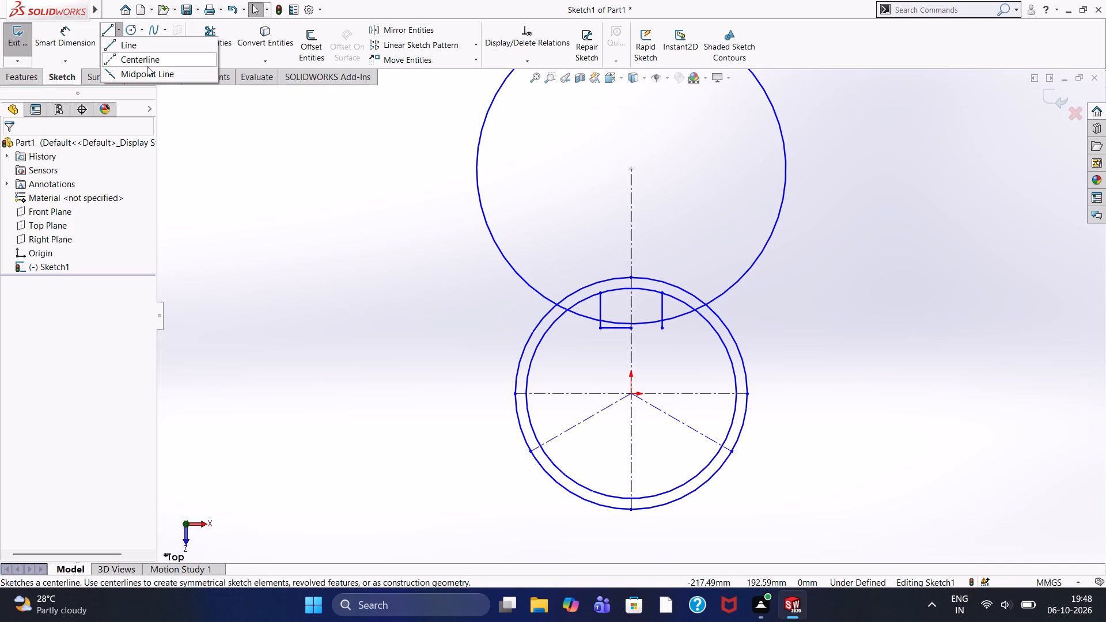
left_click(149, 64)
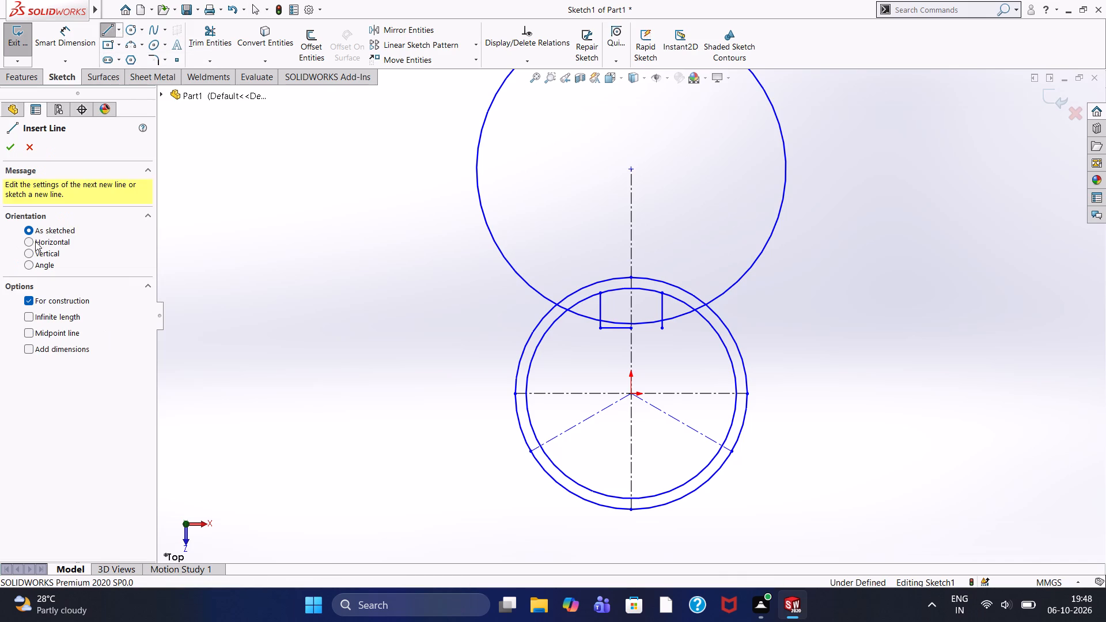
left_click(30, 263)
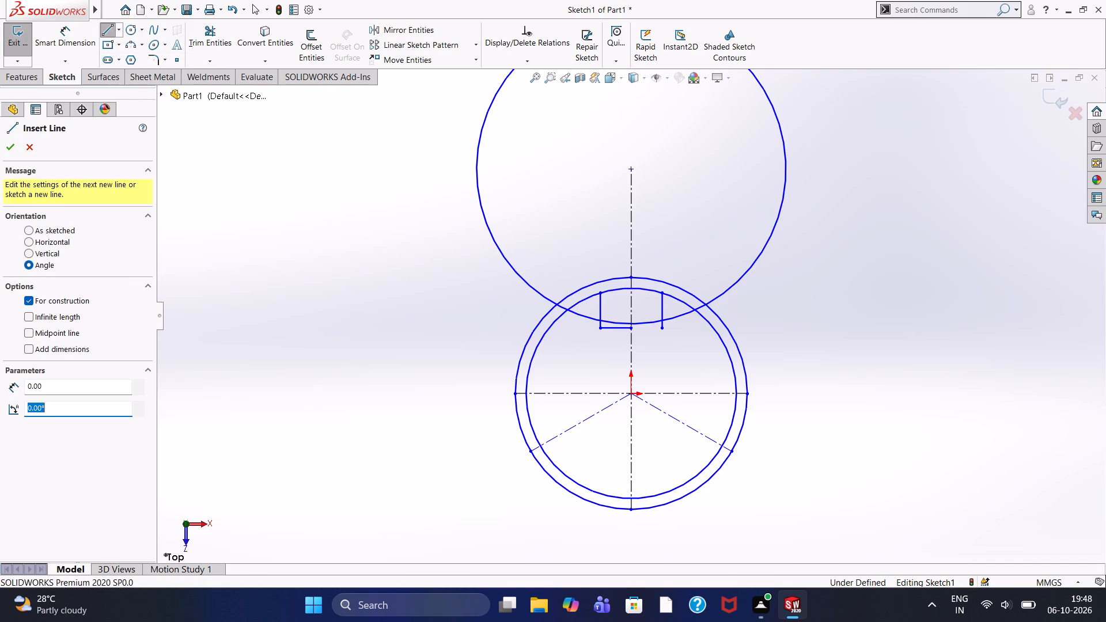
left_click_drag(52, 385, 23, 381)
type("70")
key("Return")
left_click_drag(64, 410, 0, 420)
type("210")
key("Return")
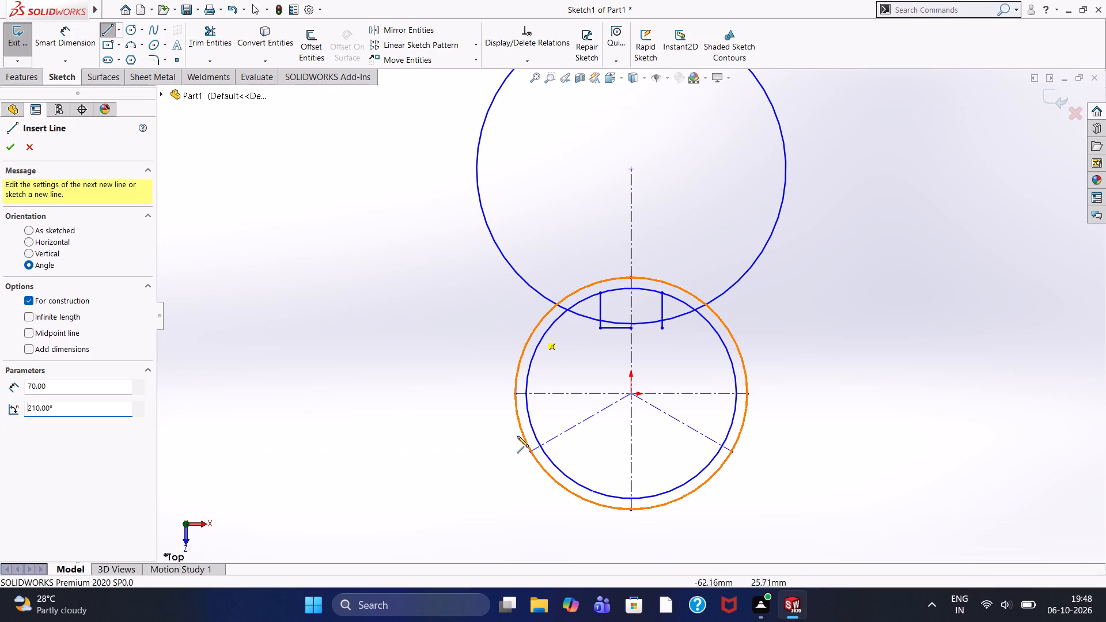
left_click(529, 454)
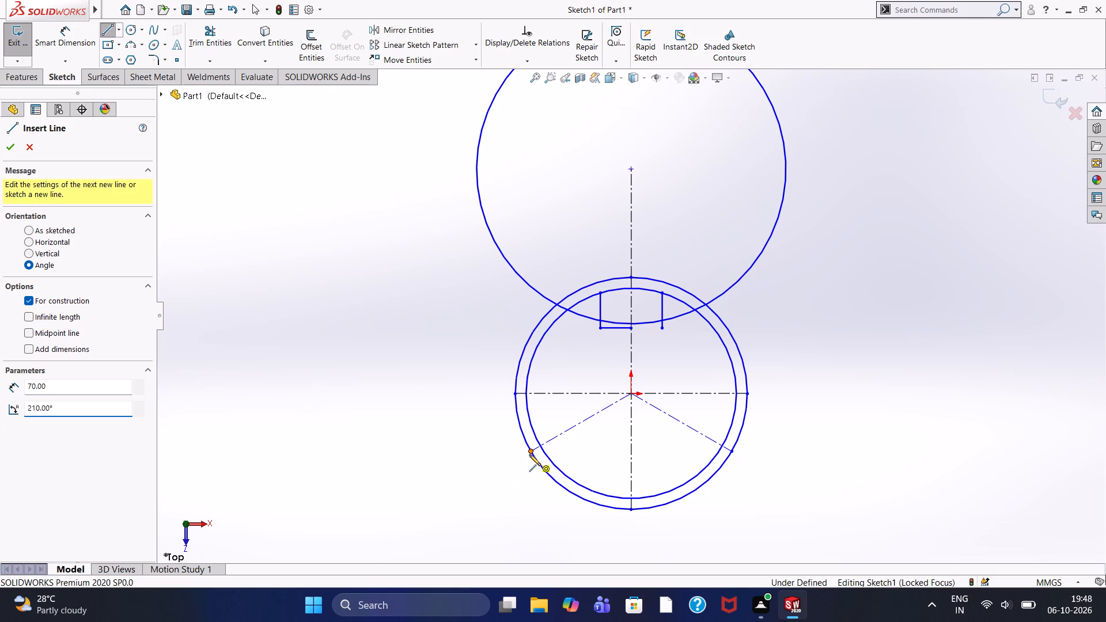
left_click(410, 527)
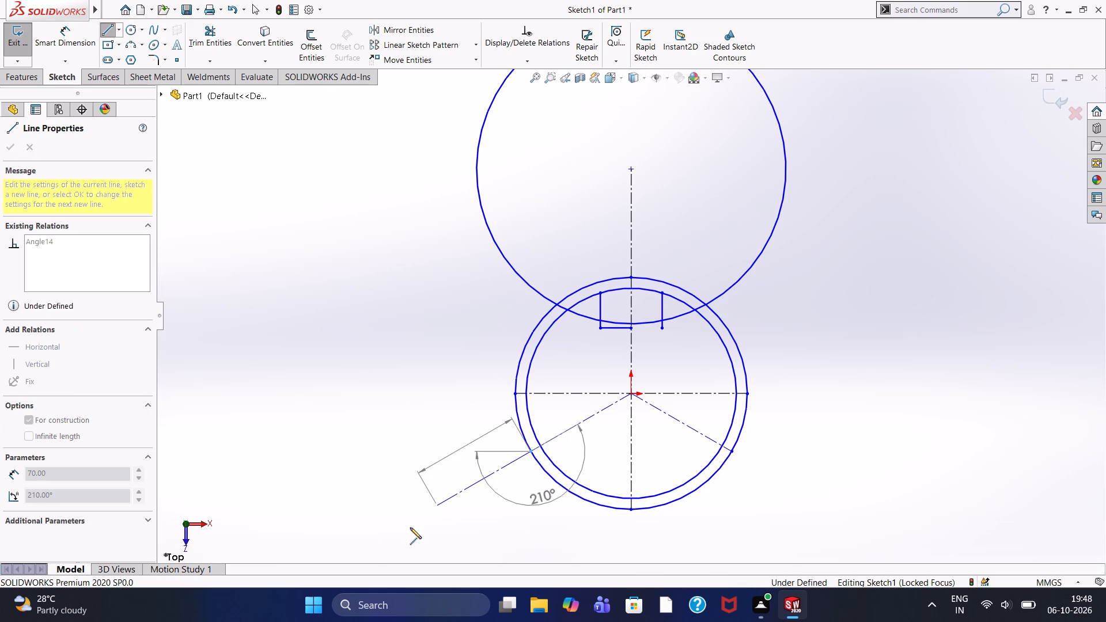
Mirror the 70 mm angled construction line outside the ring about the vertical centerline, keeping the original.
right_click(385, 415)
left_click(407, 424)
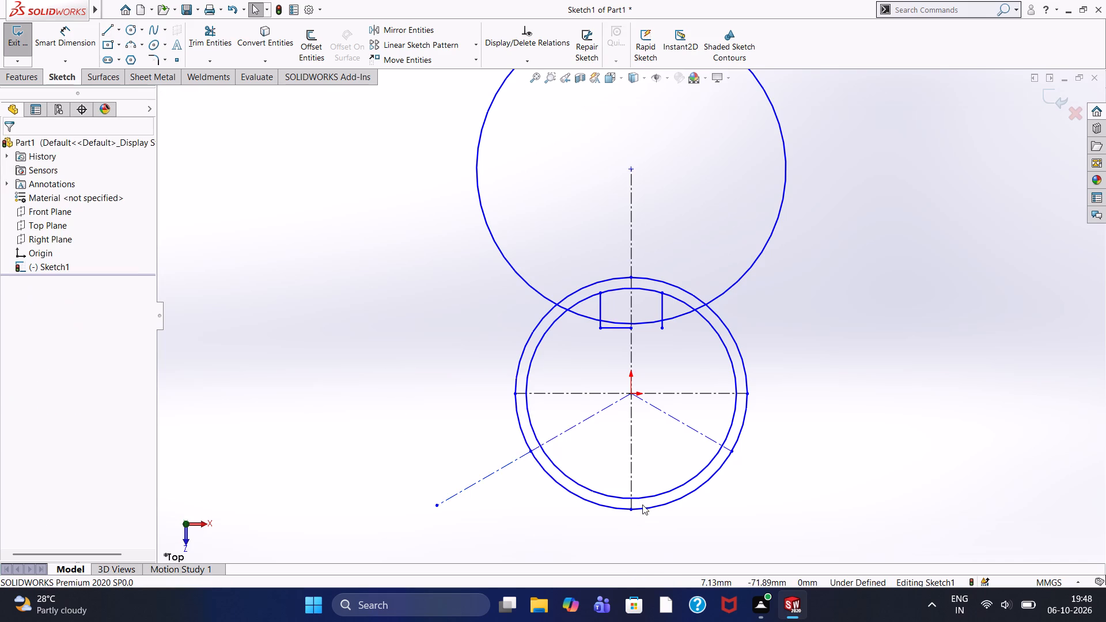
scroll(642, 505, "up", 1)
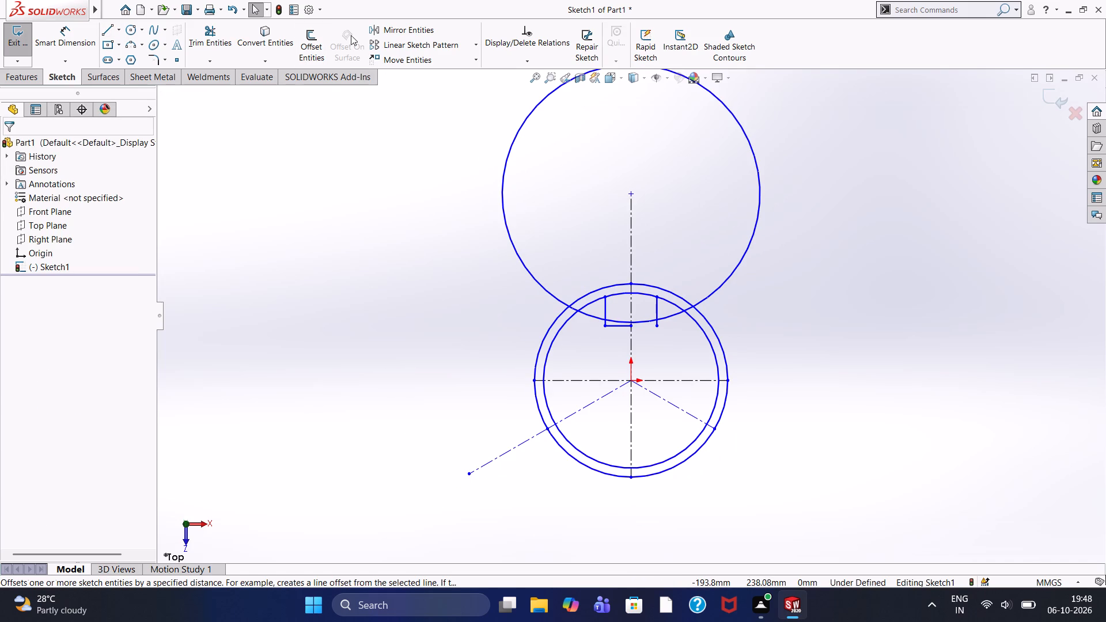
left_click(378, 32)
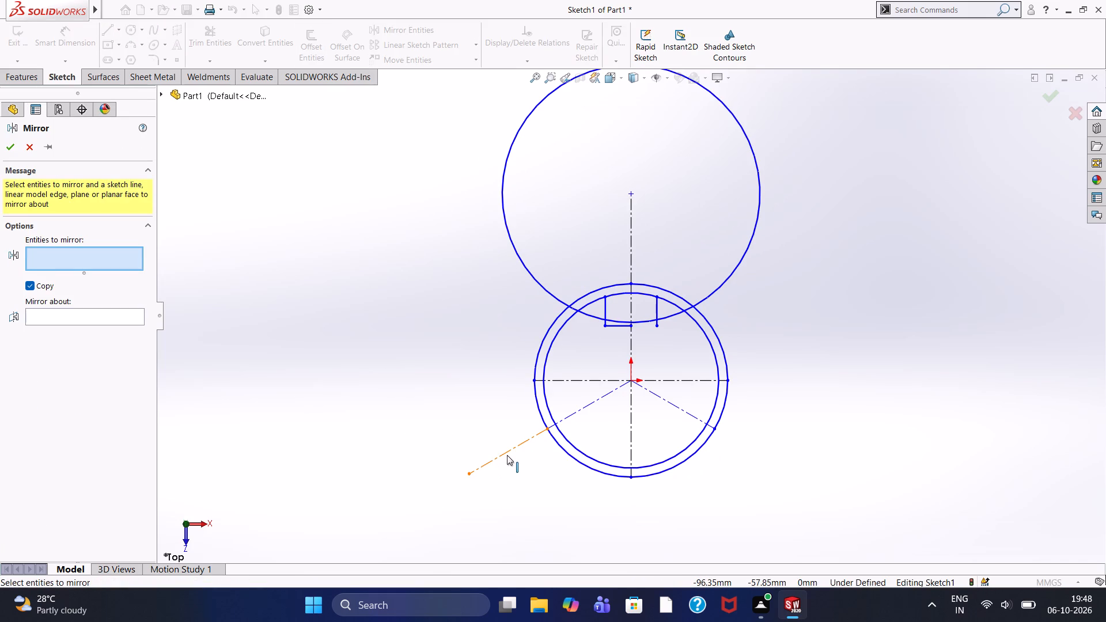
left_click(507, 455)
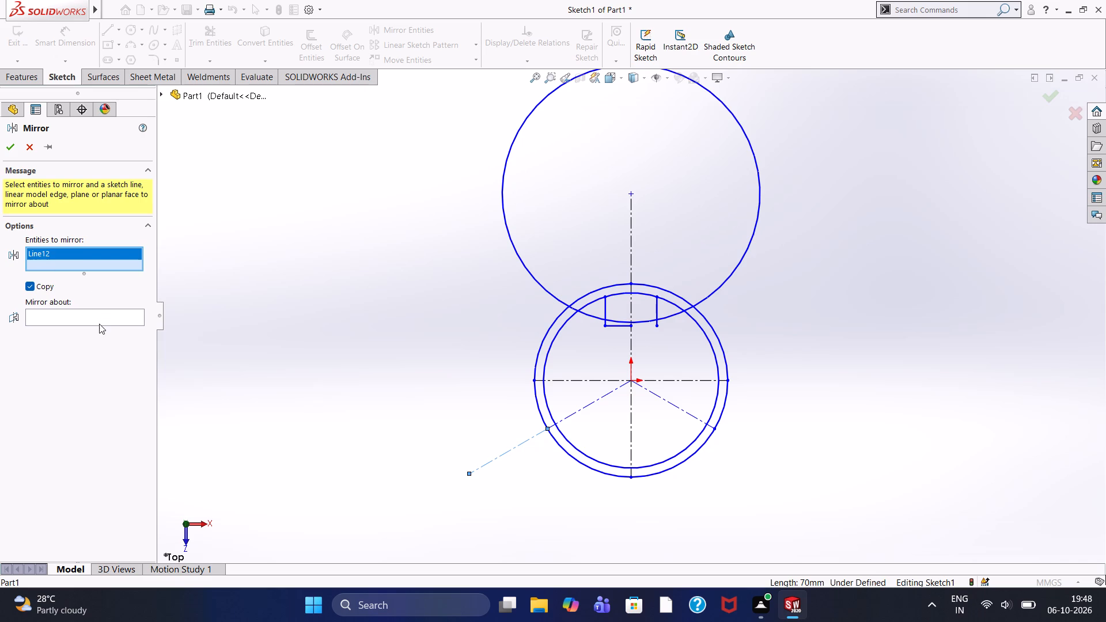
left_click(99, 324)
left_click(112, 320)
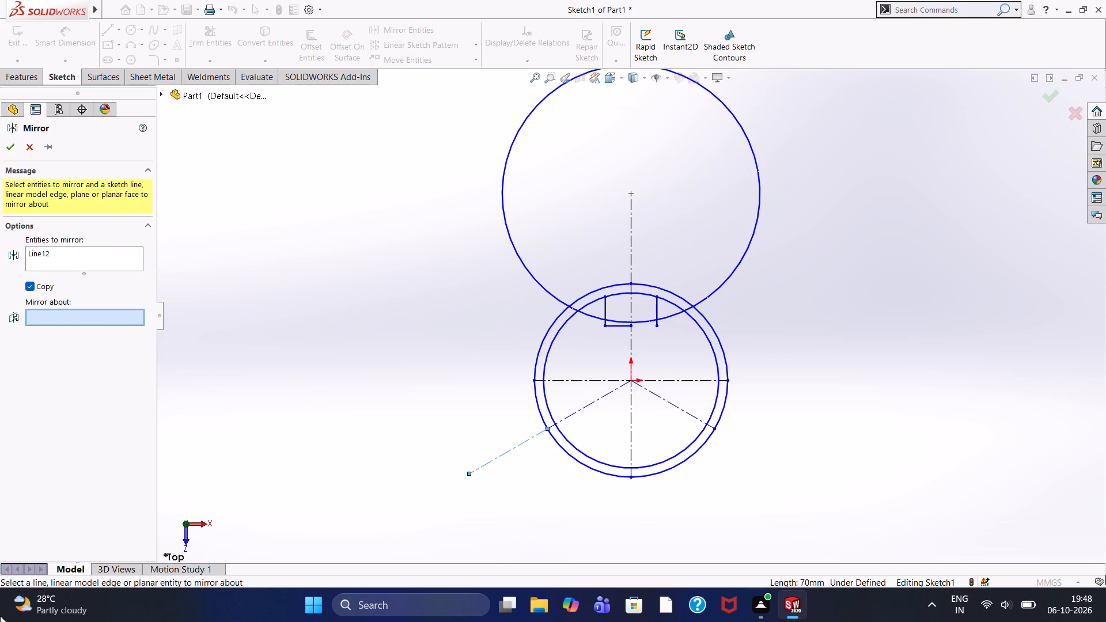
left_click(630, 431)
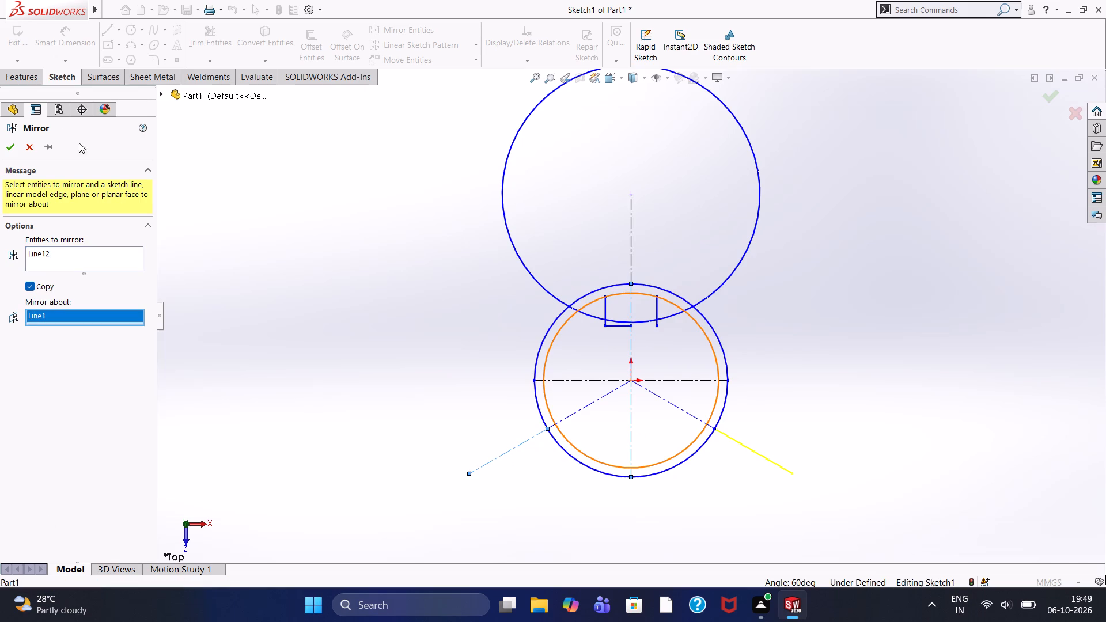
left_click(13, 143)
left_click(317, 257)
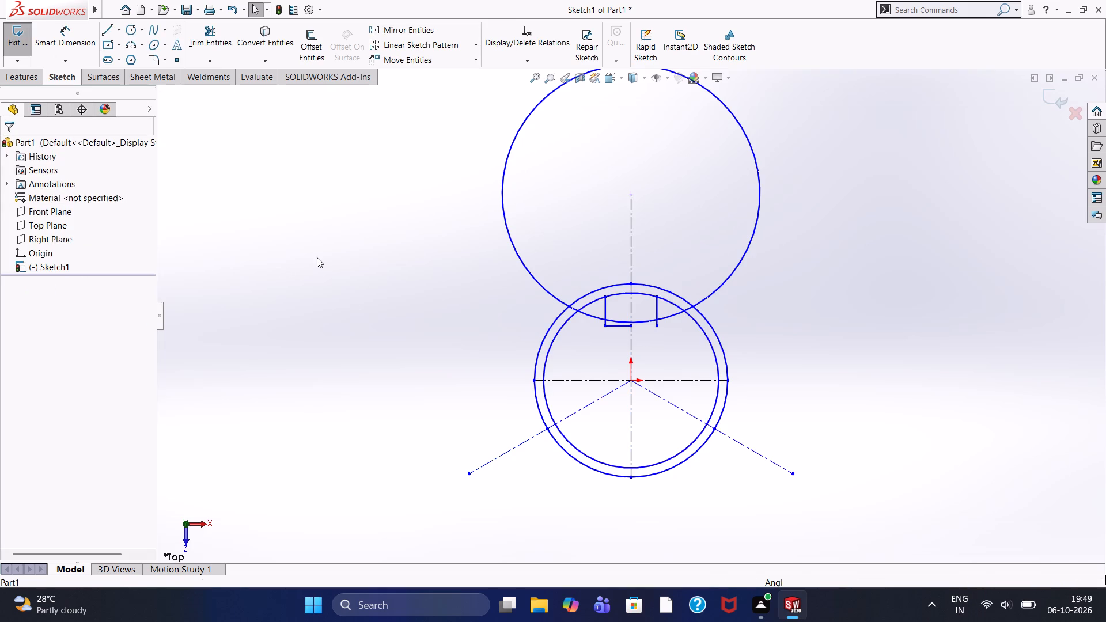
Draw a 100 mm radius circle centered on the outer end of the lower-left 70 mm construction line.
left_click(123, 31)
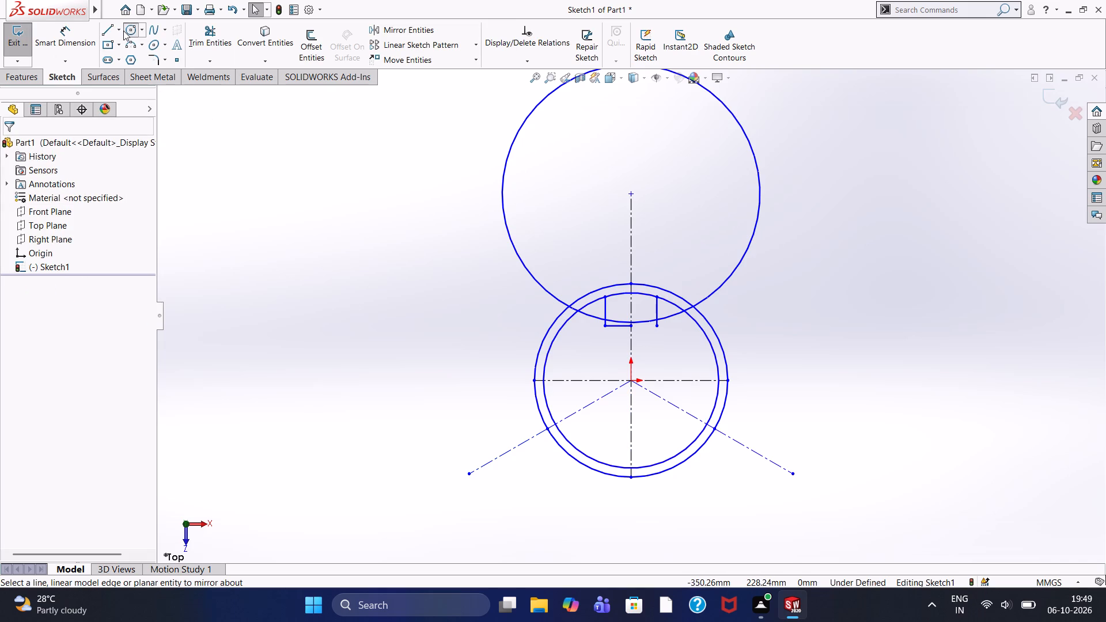
left_click(468, 473)
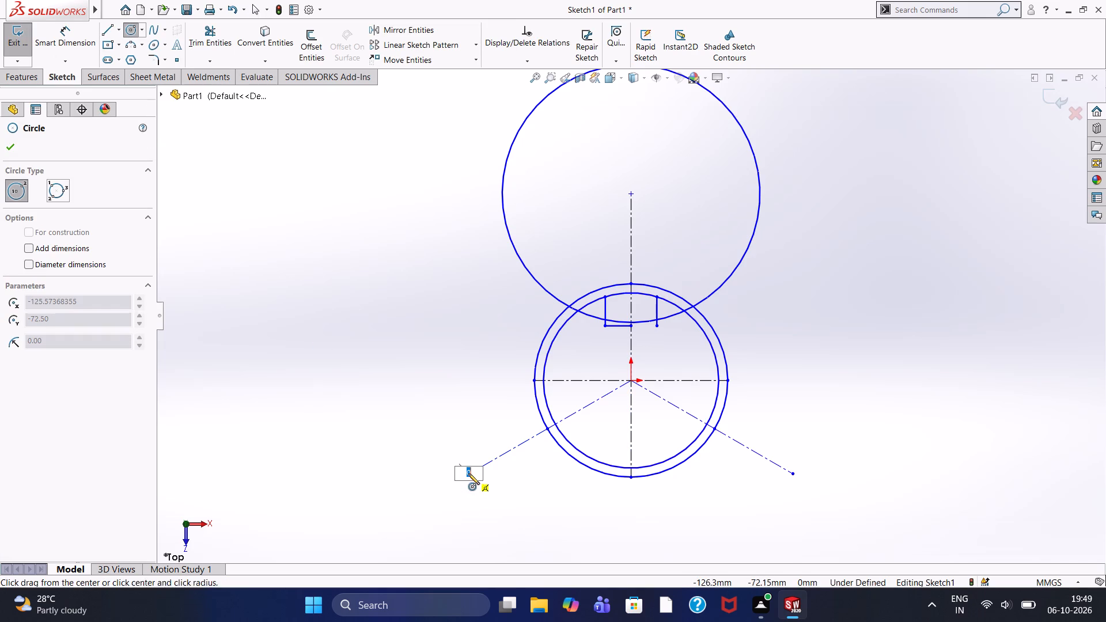
type("100")
key("Return")
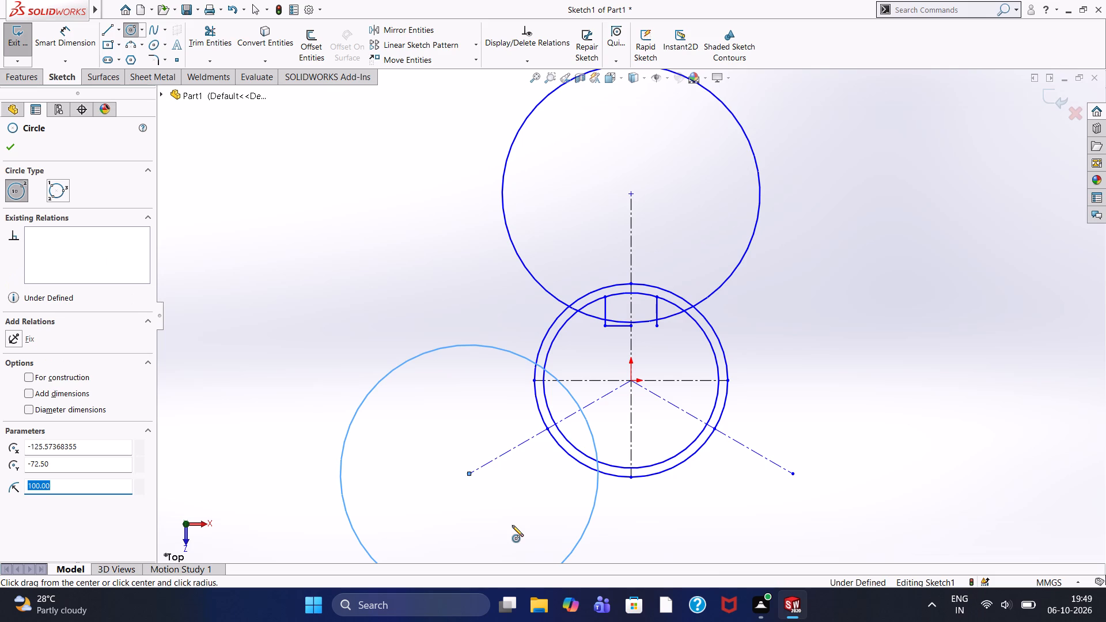
key("Escape")
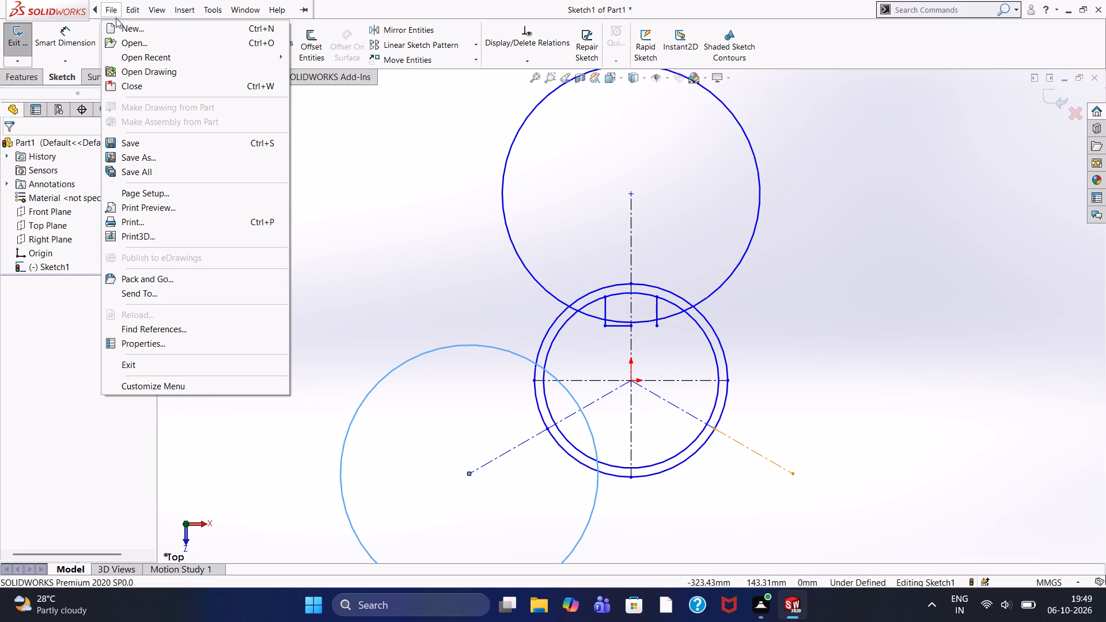
Draw a 100 mm radius circle centered on the outer end of the lower-right mirrored construction line.
left_click(334, 197)
left_click(130, 33)
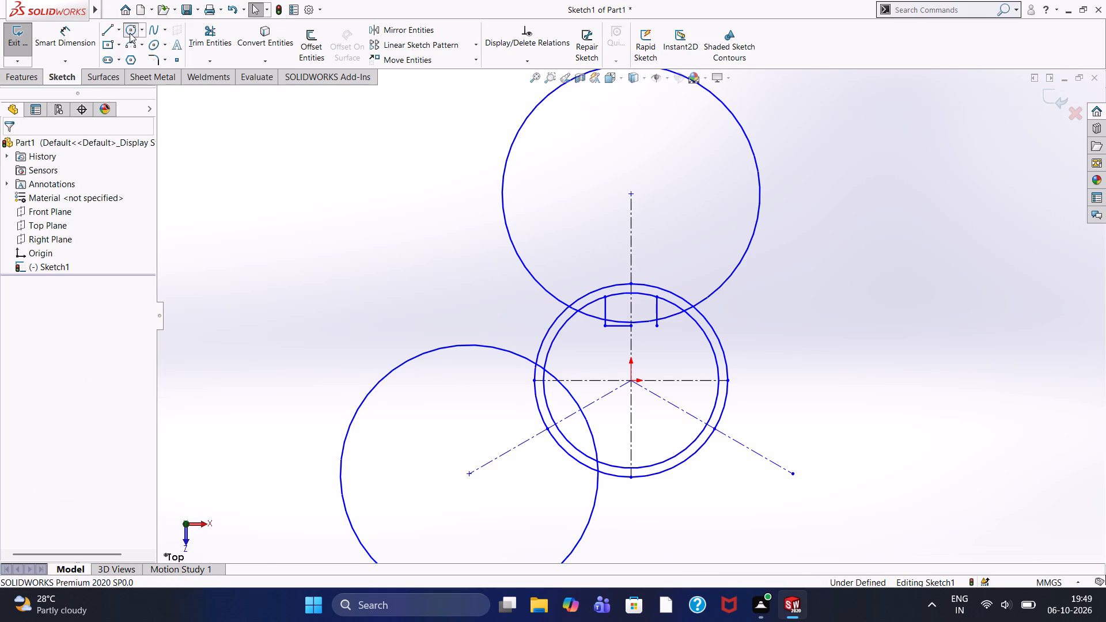
left_click(790, 475)
type("100")
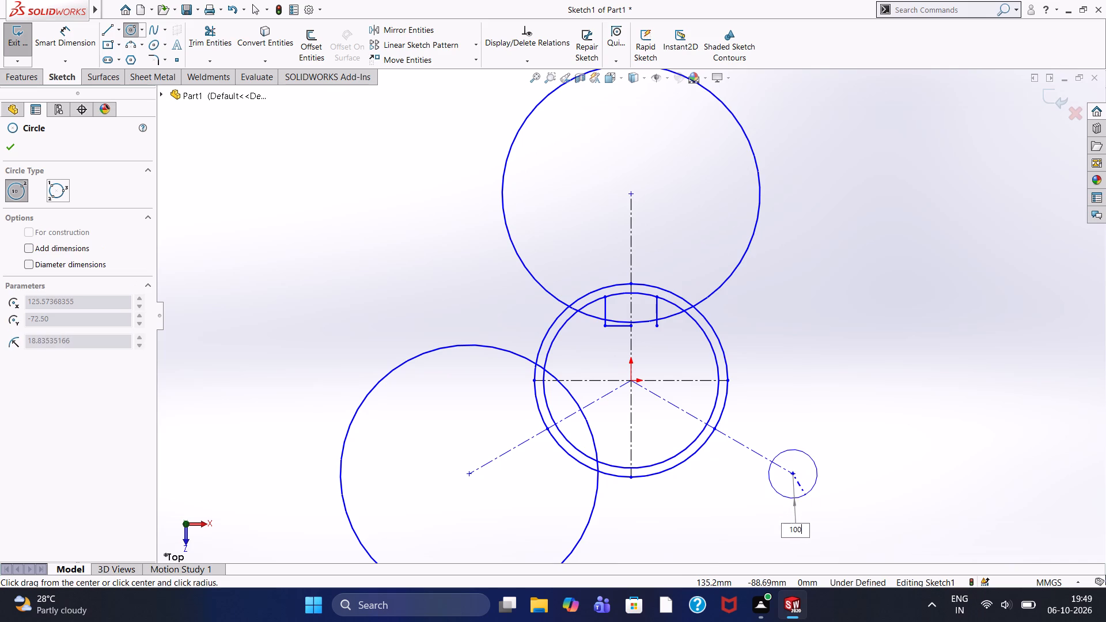
key("Return")
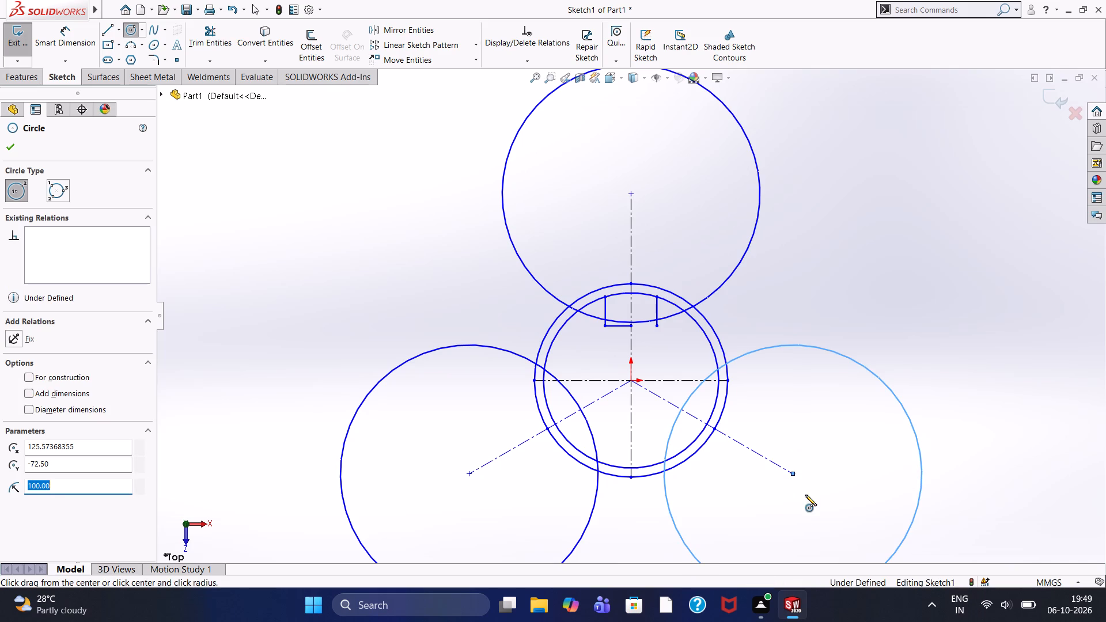
key("Escape")
Trim away the inner and outer ring arcs lying inside the top 100 mm radius circle.
scroll(692, 454, "down", 2)
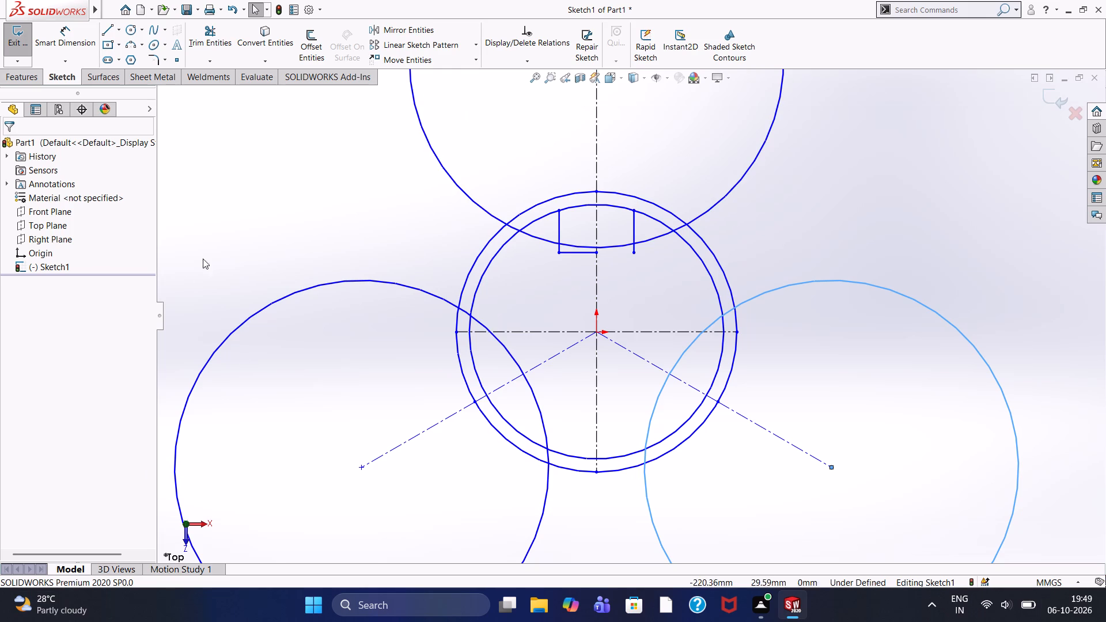
left_click(218, 45)
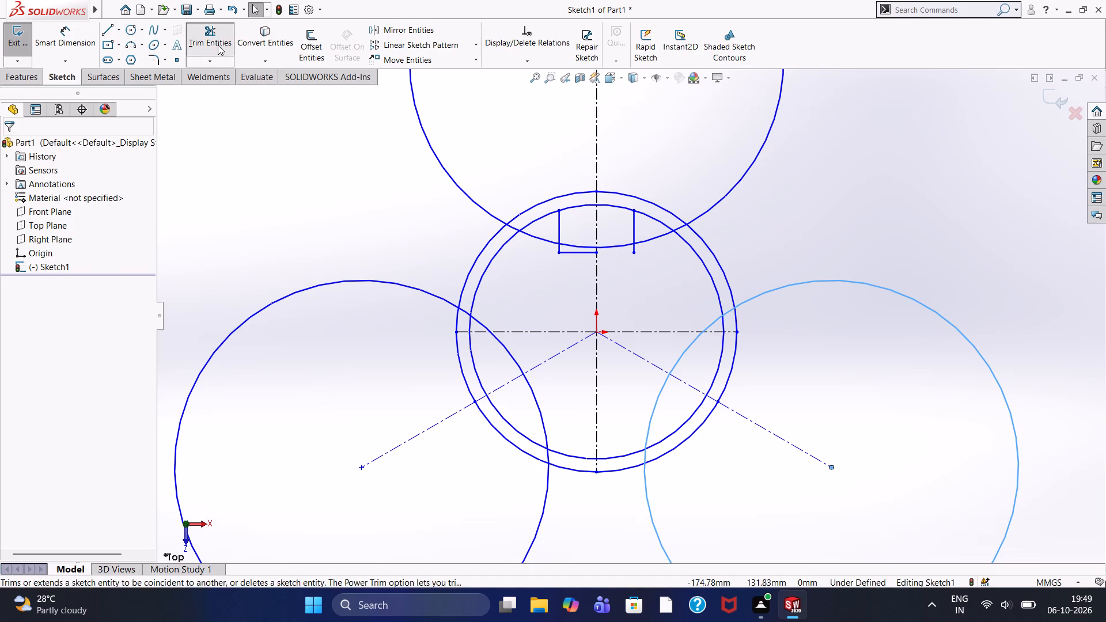
left_click(533, 204)
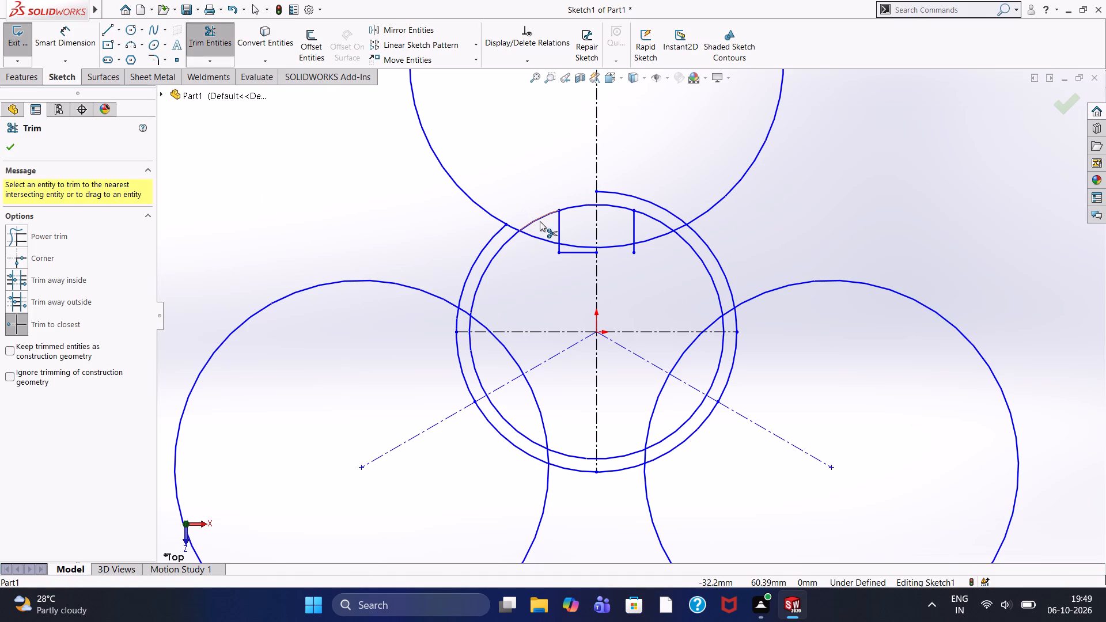
left_click(540, 221)
left_click(574, 207)
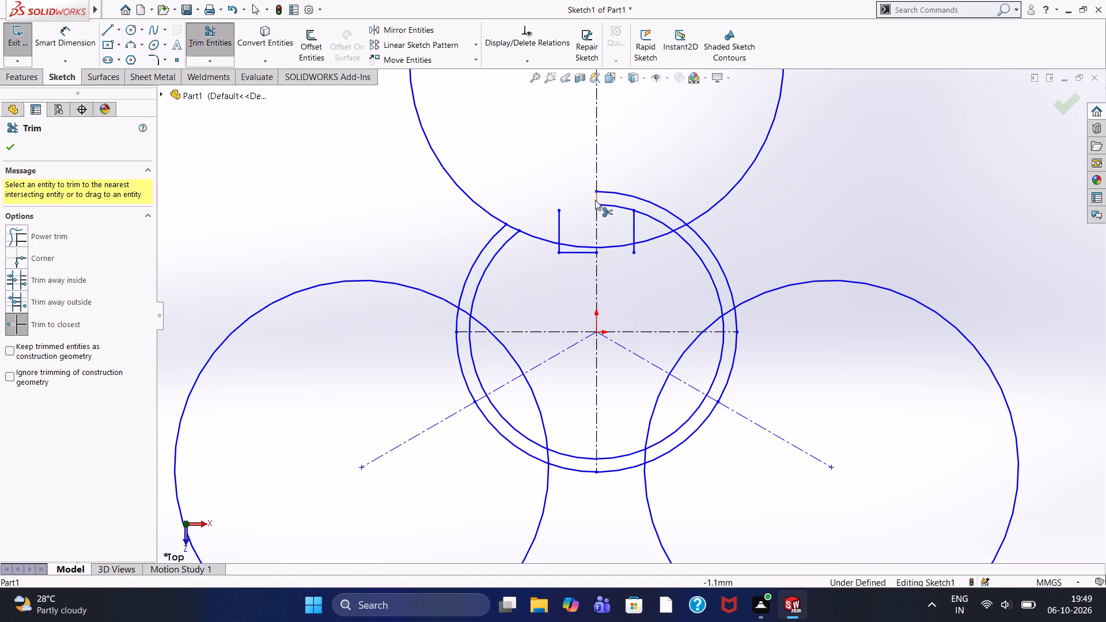
left_click(607, 207)
left_click(616, 192)
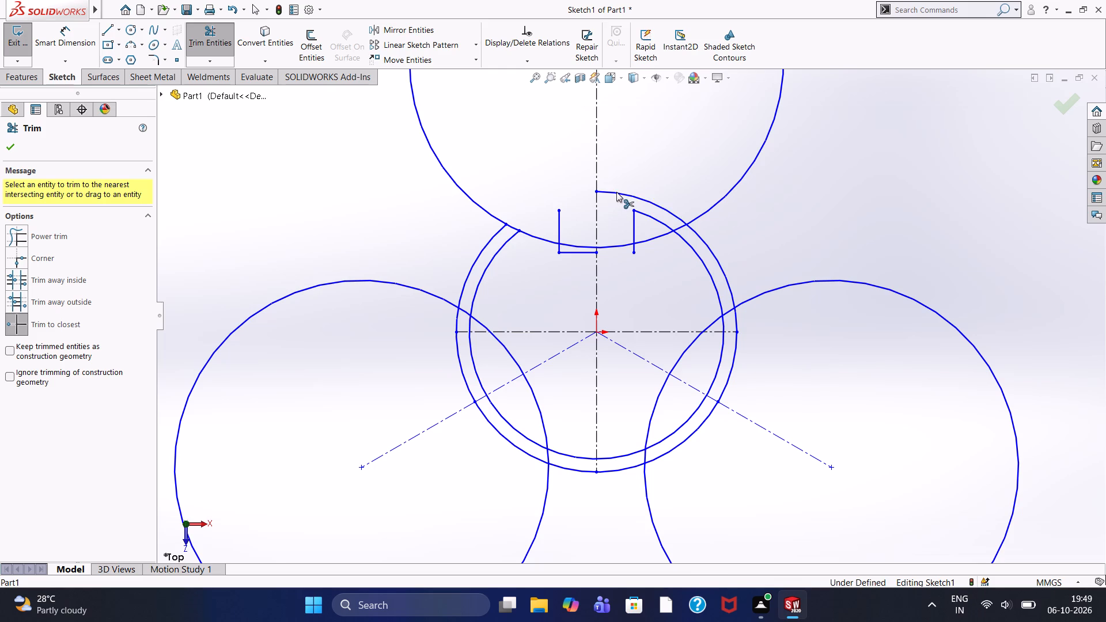
left_click(646, 214)
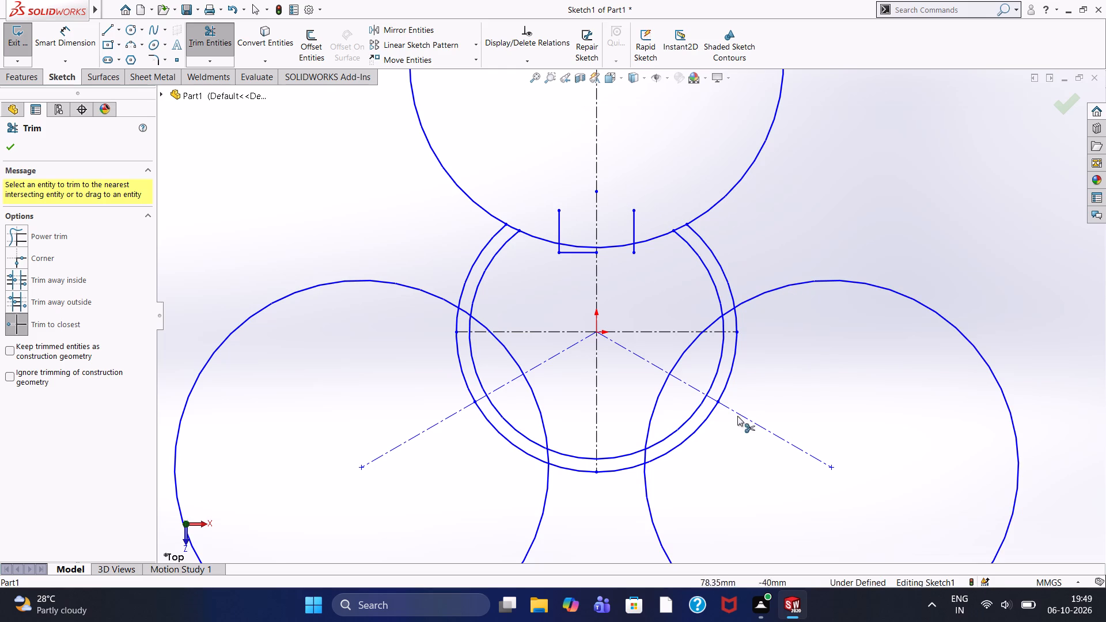
Trim both ring arcs inside the lower-right circle, from its lower crossing up to the horizontal centerline.
left_click(706, 420)
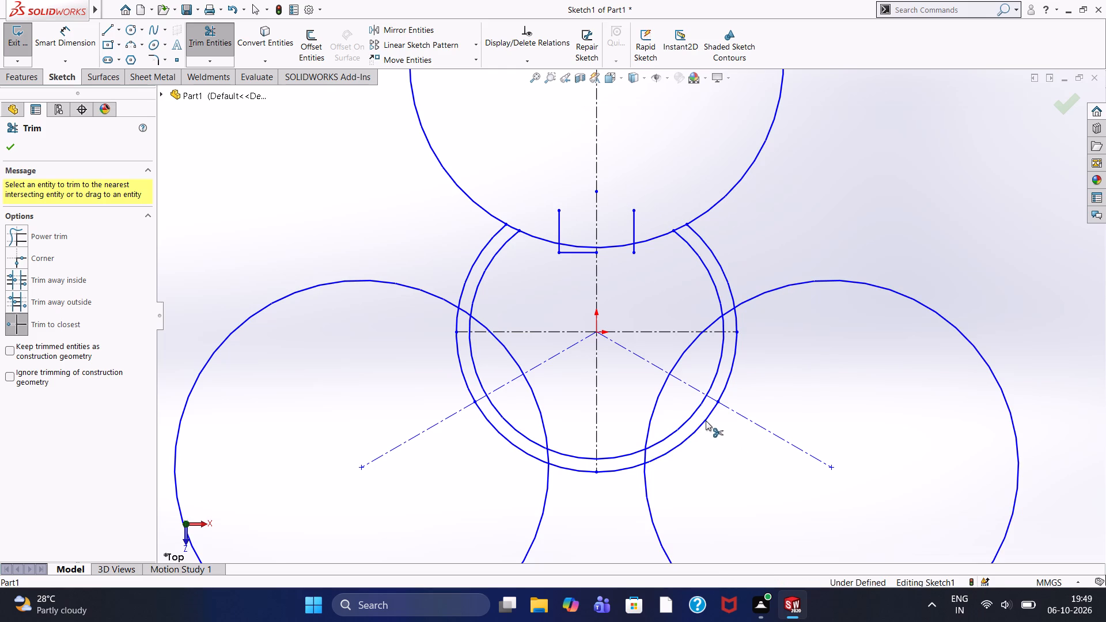
left_click(696, 410)
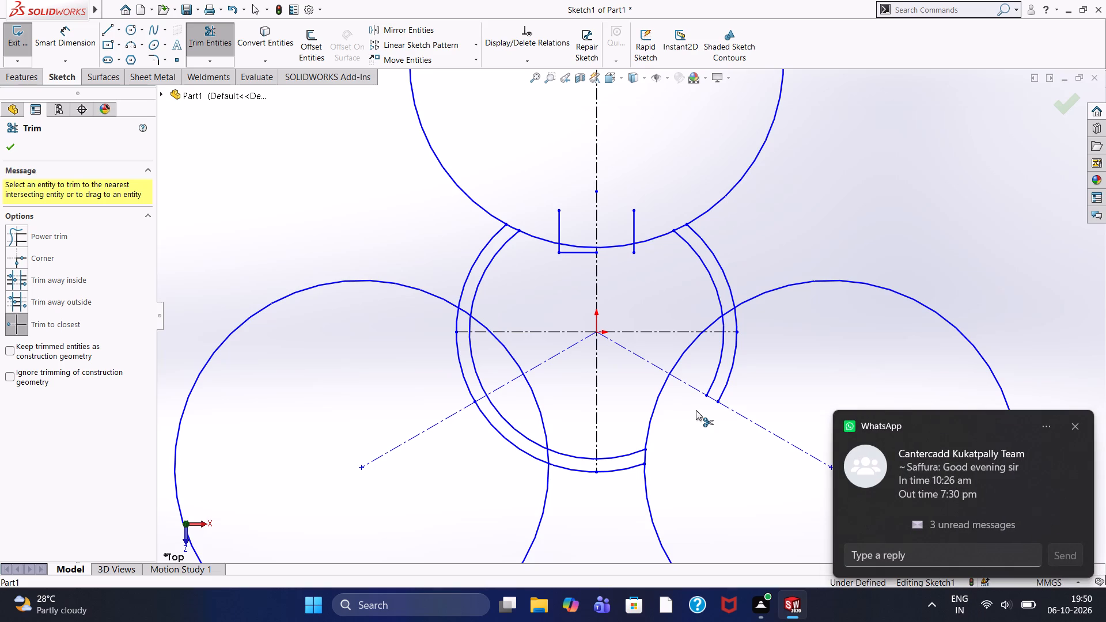
left_click(720, 366)
left_click(730, 374)
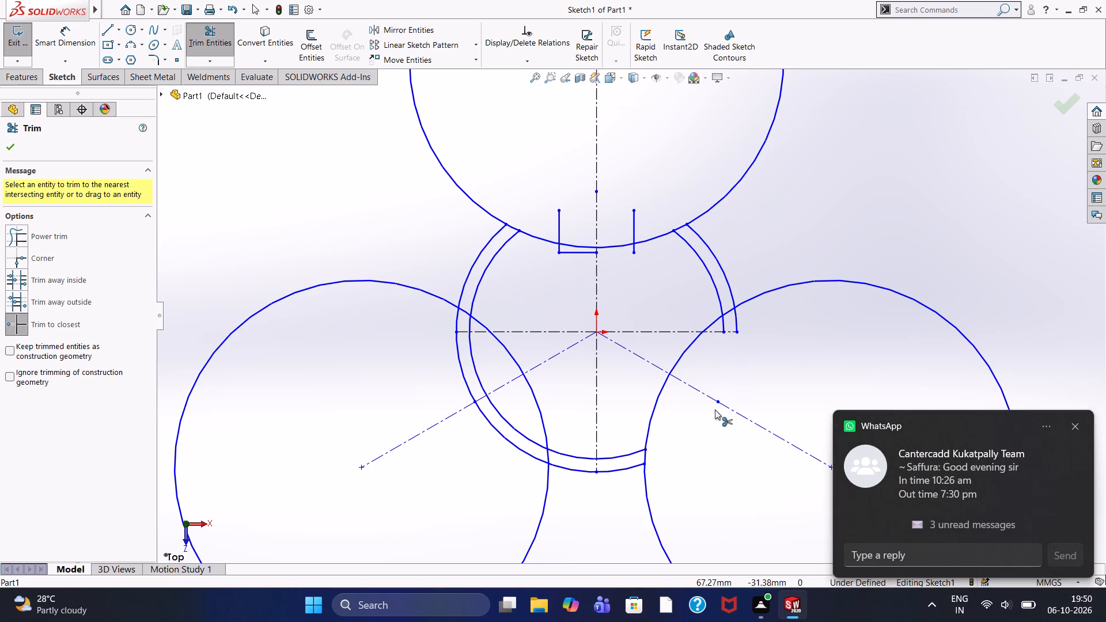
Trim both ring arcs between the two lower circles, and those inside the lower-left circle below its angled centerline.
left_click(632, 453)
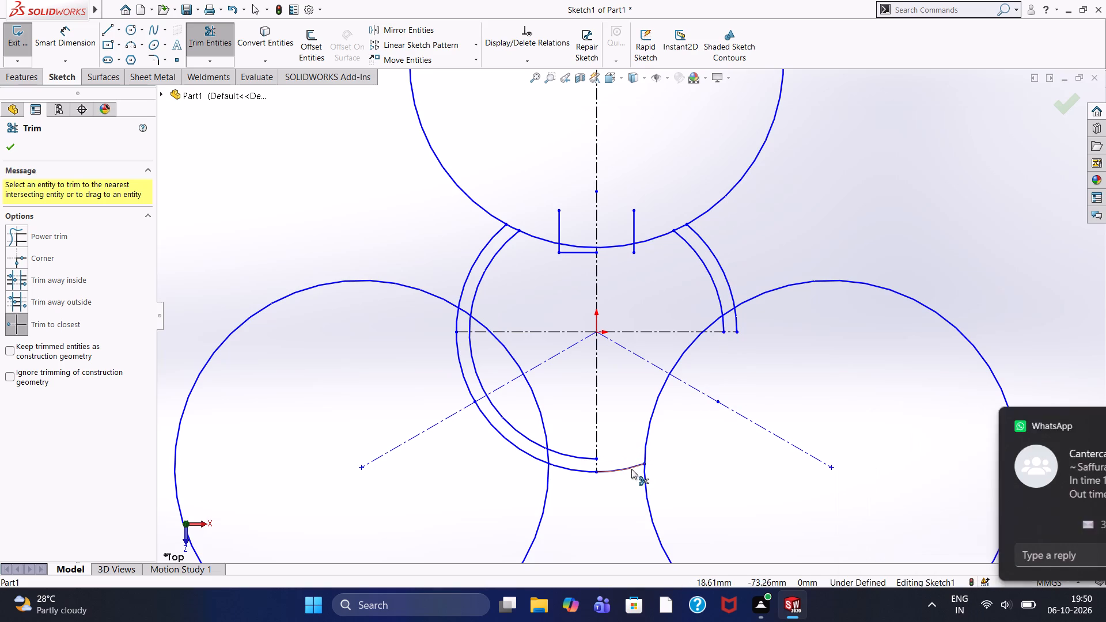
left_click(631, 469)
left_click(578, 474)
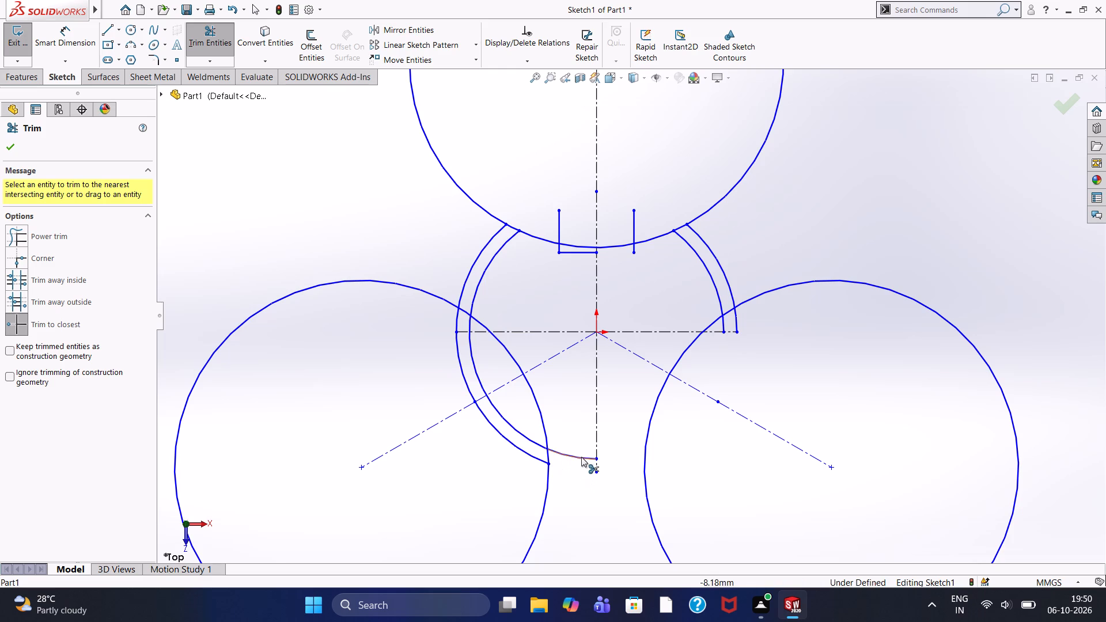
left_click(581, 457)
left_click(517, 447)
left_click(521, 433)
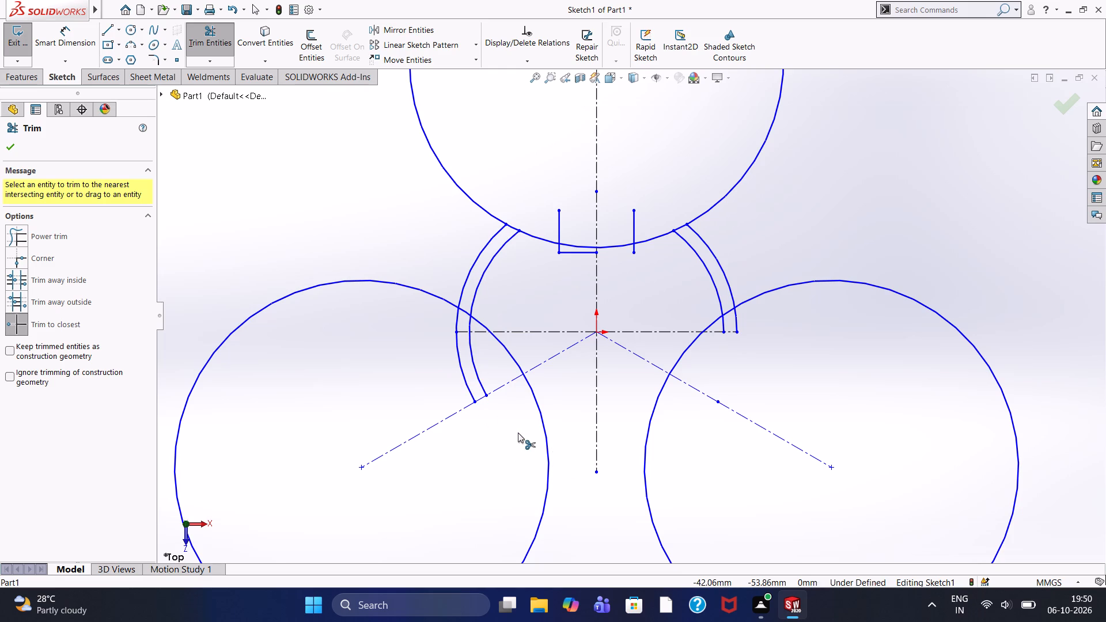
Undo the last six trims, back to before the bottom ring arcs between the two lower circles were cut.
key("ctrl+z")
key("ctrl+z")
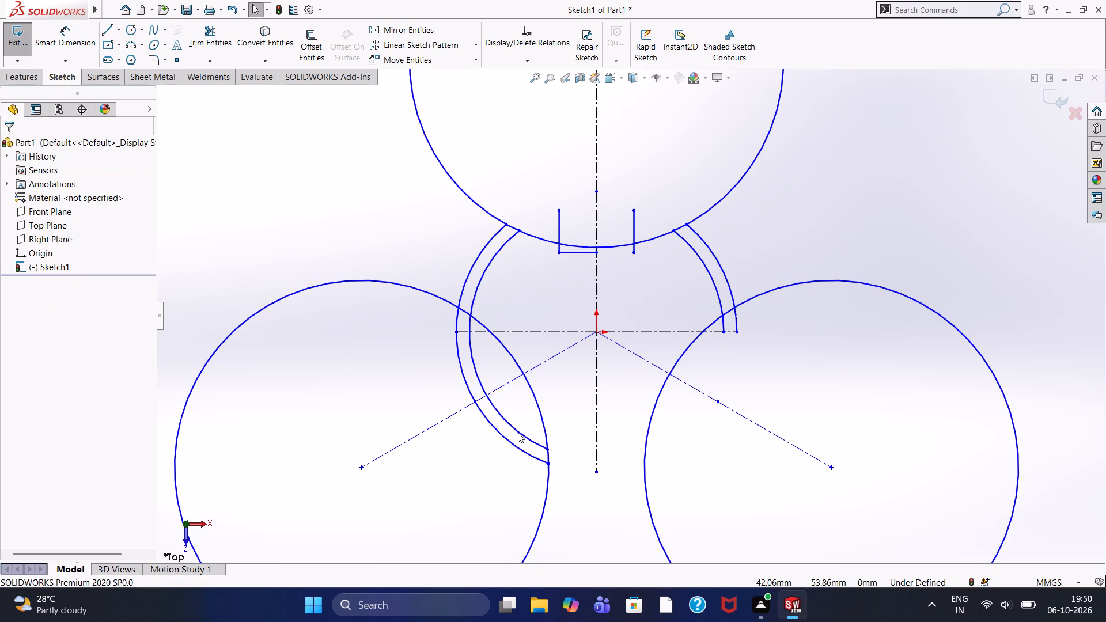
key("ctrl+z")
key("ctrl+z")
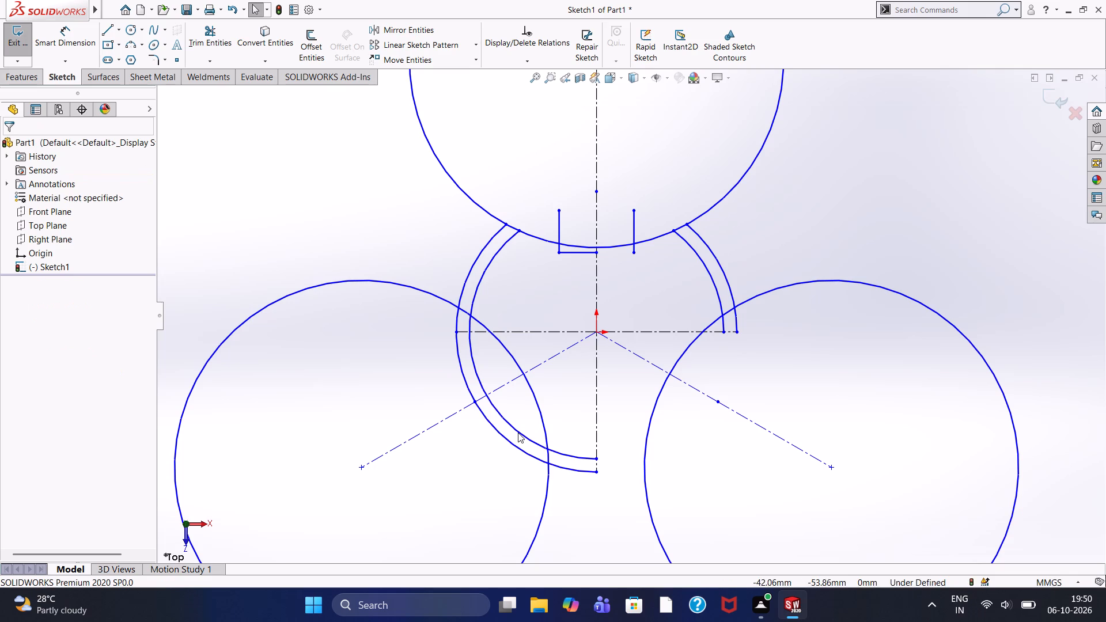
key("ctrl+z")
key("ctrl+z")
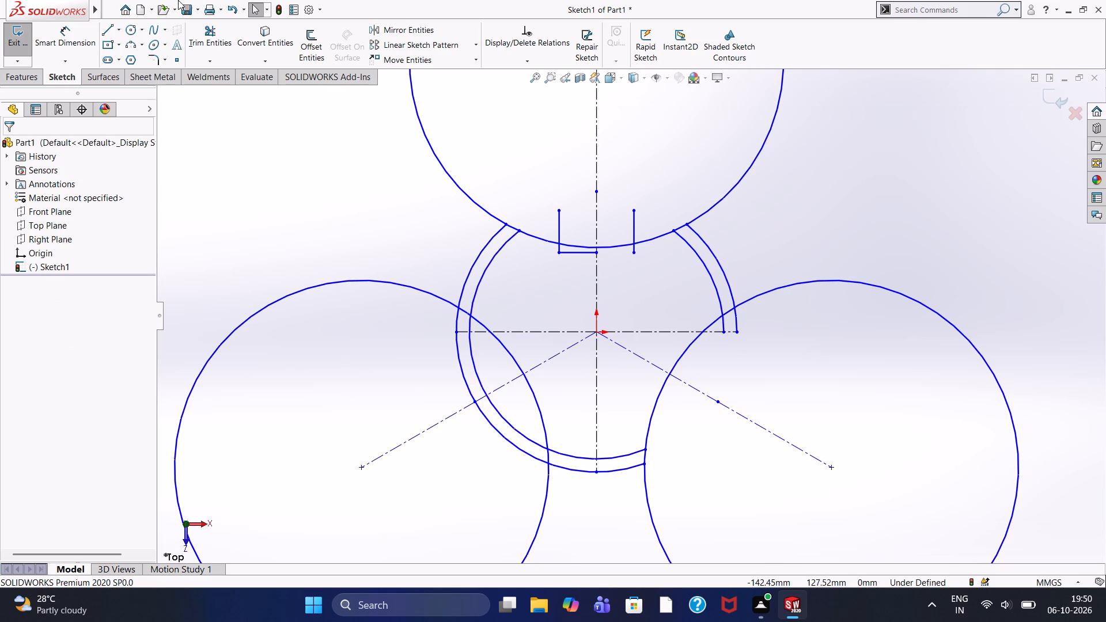
Trim away the inner and outer ring arcs lying inside the lower-left 100 mm radius circle.
left_click(206, 33)
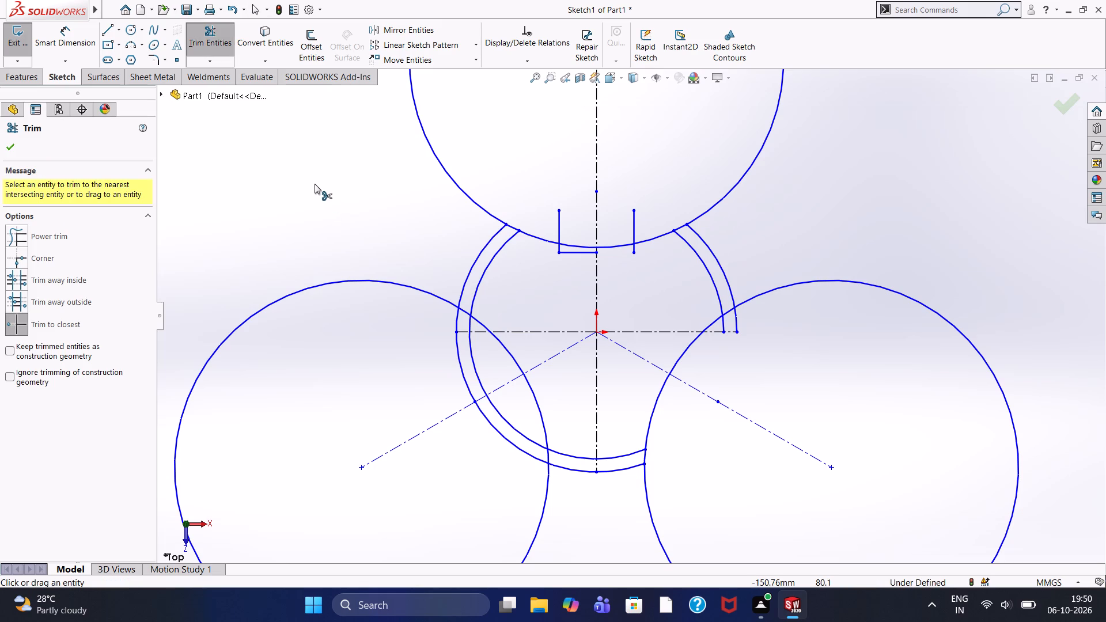
left_click(476, 366)
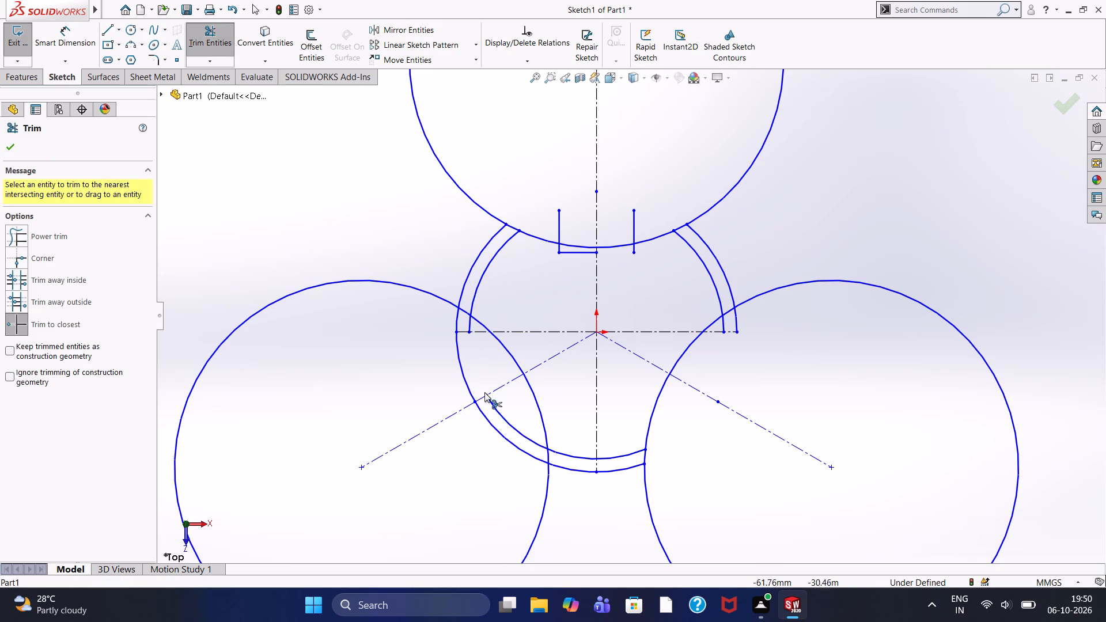
left_click(501, 411)
left_click(499, 436)
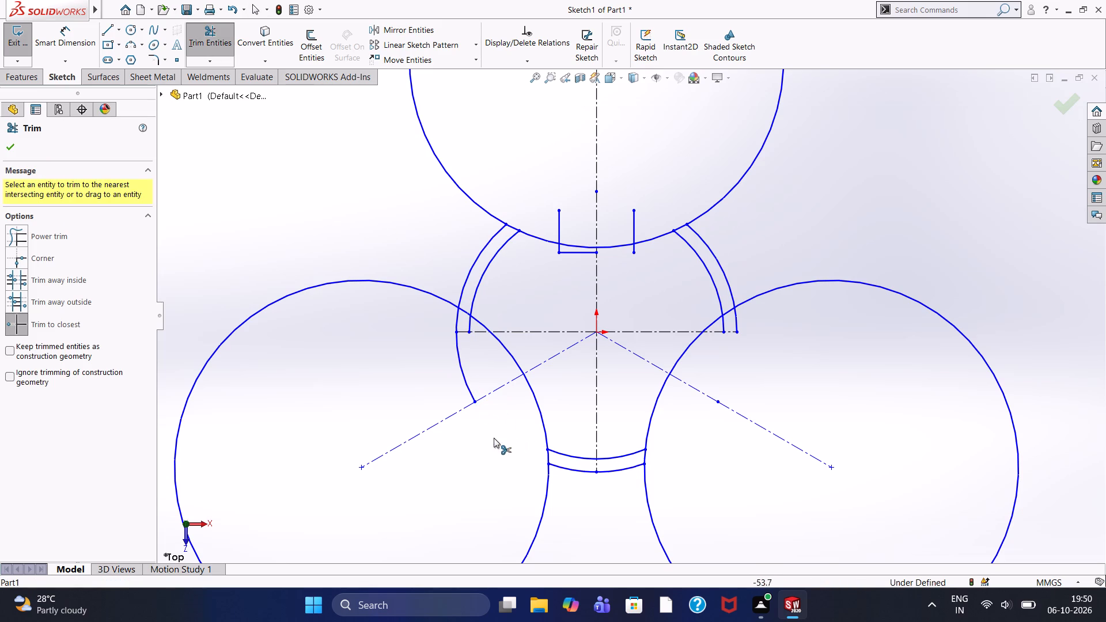
left_click(465, 382)
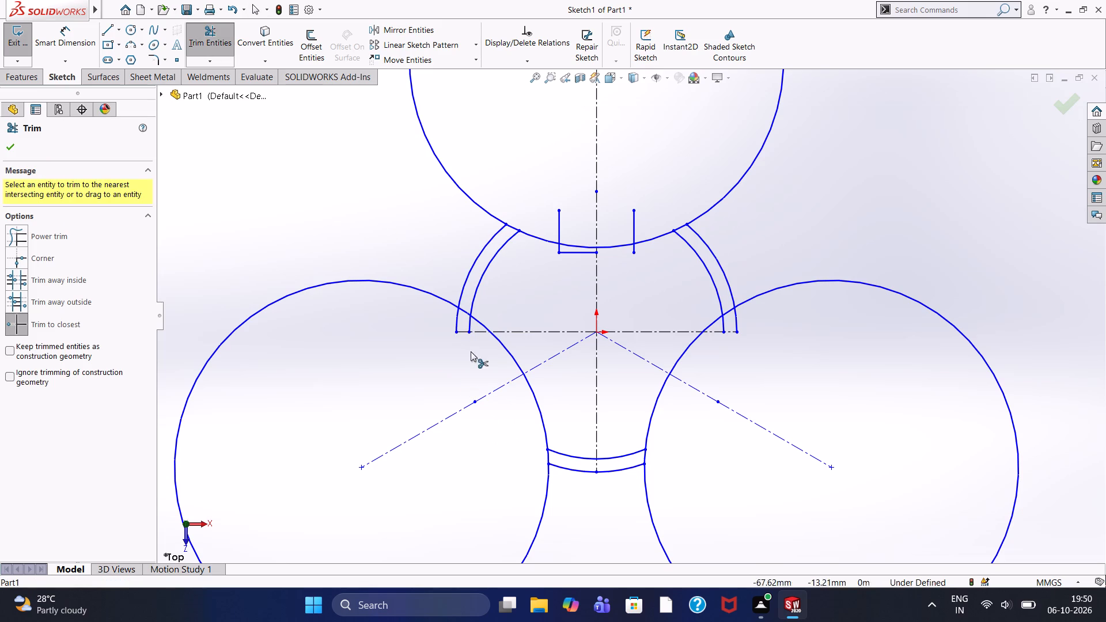
left_click(469, 322)
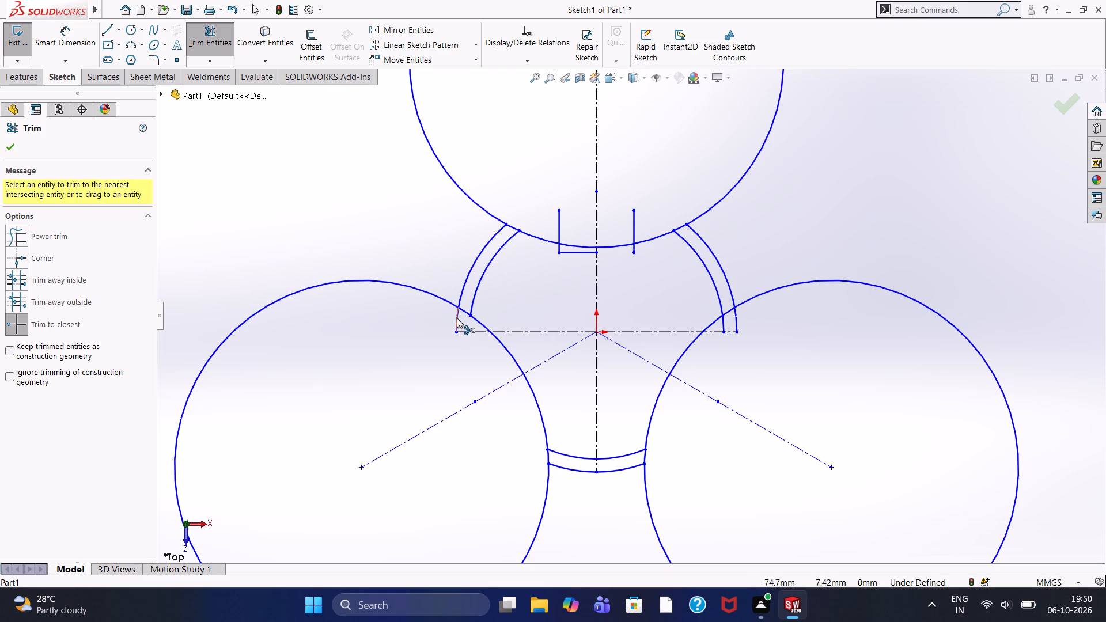
left_click(457, 318)
Trim the two short ring arc remnants between the lower-right circle and the horizontal centerline.
scroll(511, 444, "up", 2)
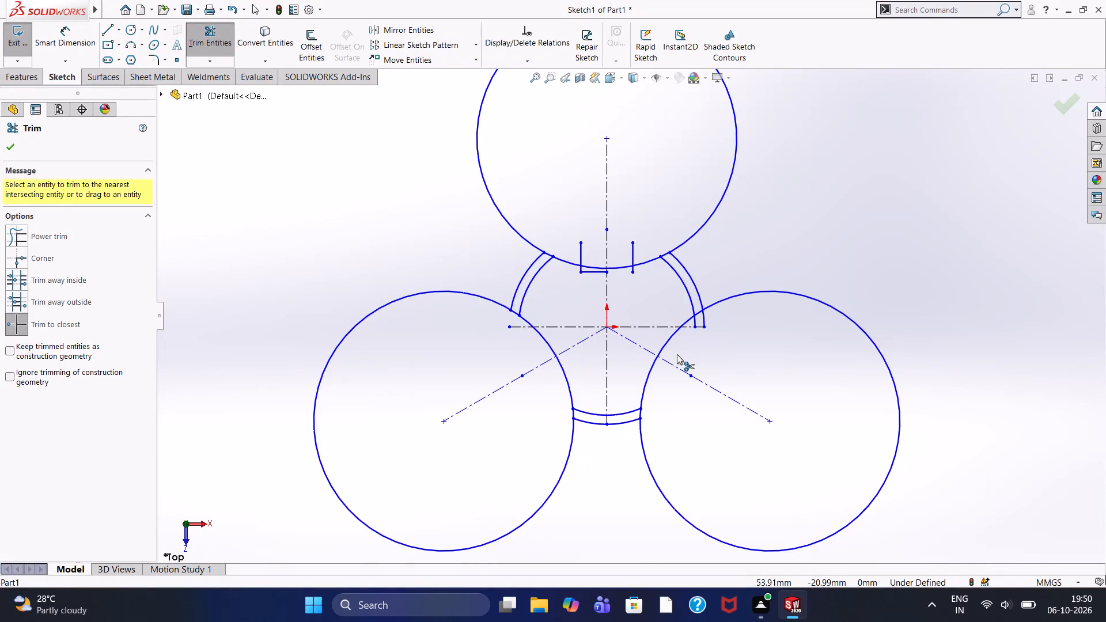
scroll(699, 332, "down", 6)
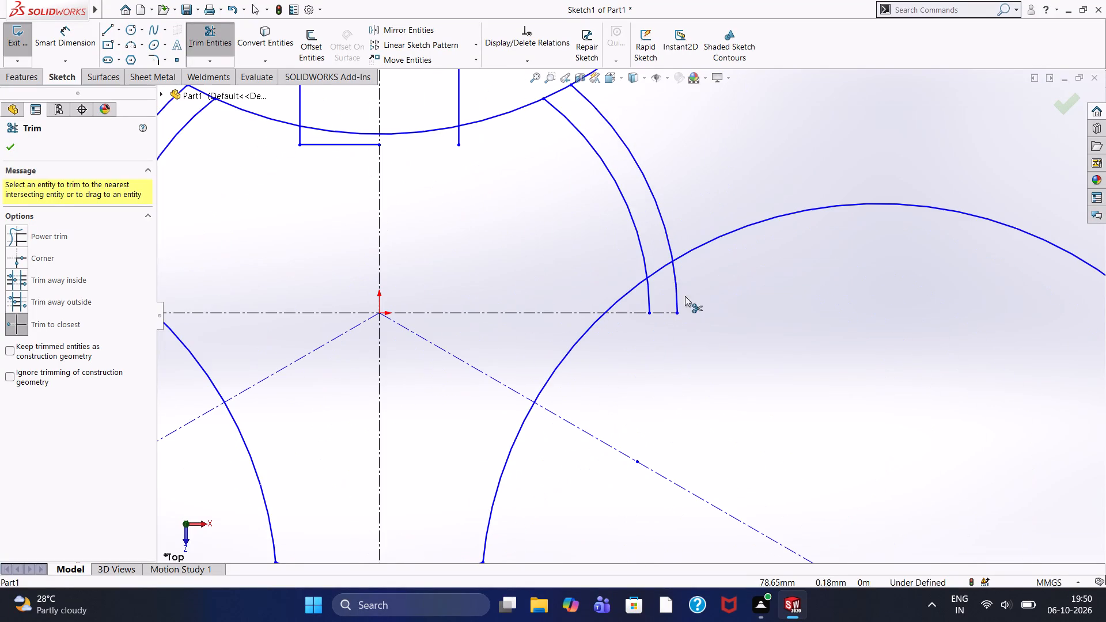
left_click(679, 285)
left_click(651, 296)
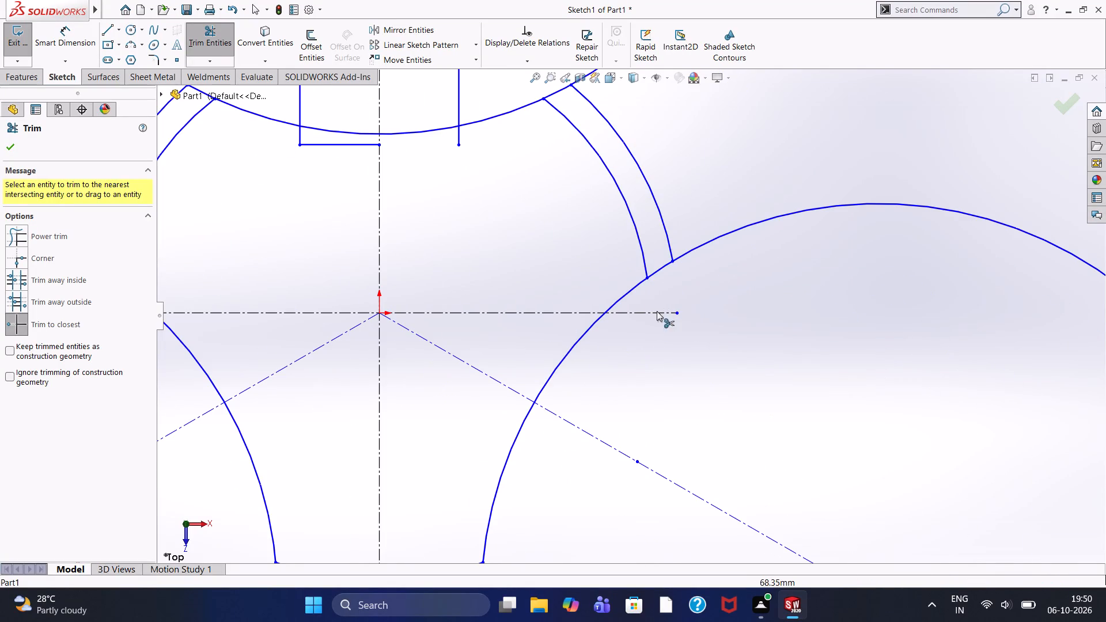
Trim away the outer portions of all three 100 mm radius circles, keeping only the concave arcs between the ring segments.
scroll(662, 347, "up", 7)
scroll(559, 269, "down", 1)
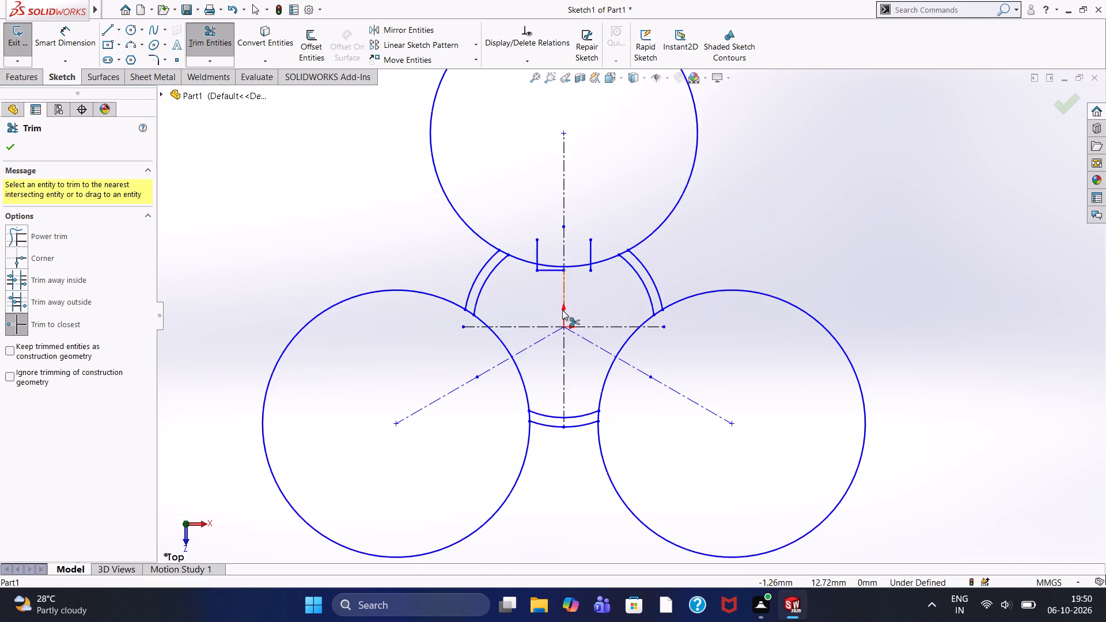
scroll(562, 310, "up", 2)
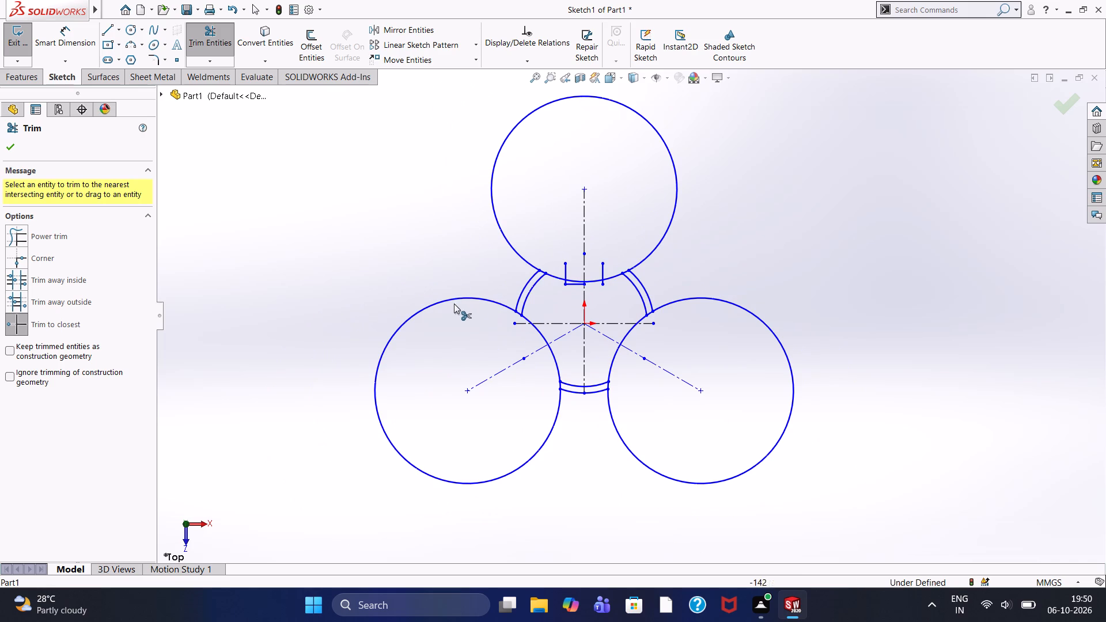
left_click(474, 297)
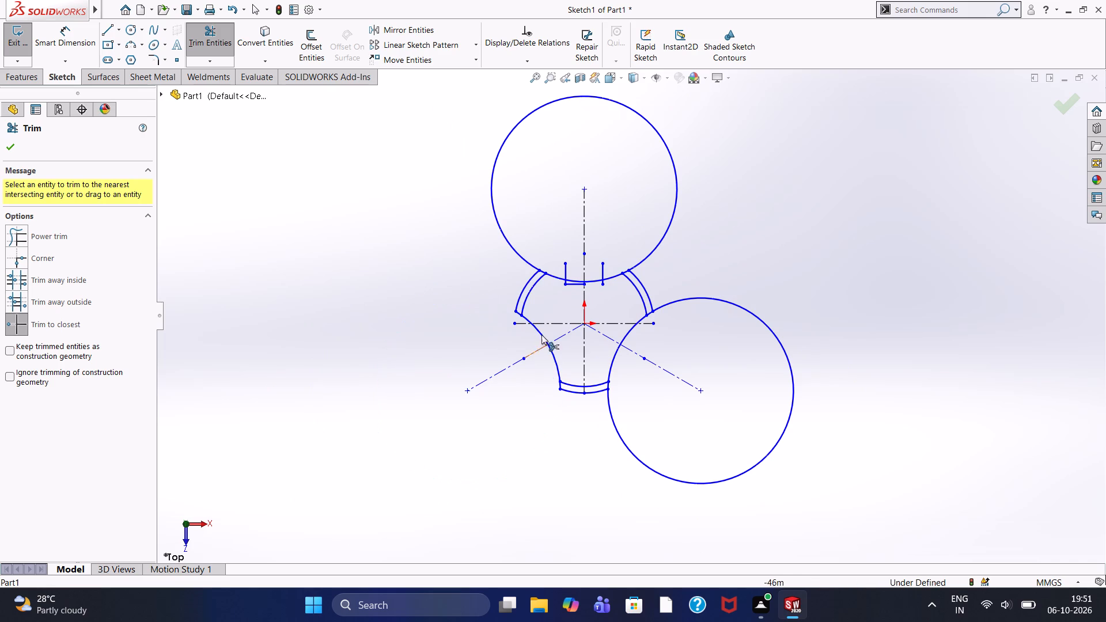
left_click(668, 304)
left_click(492, 172)
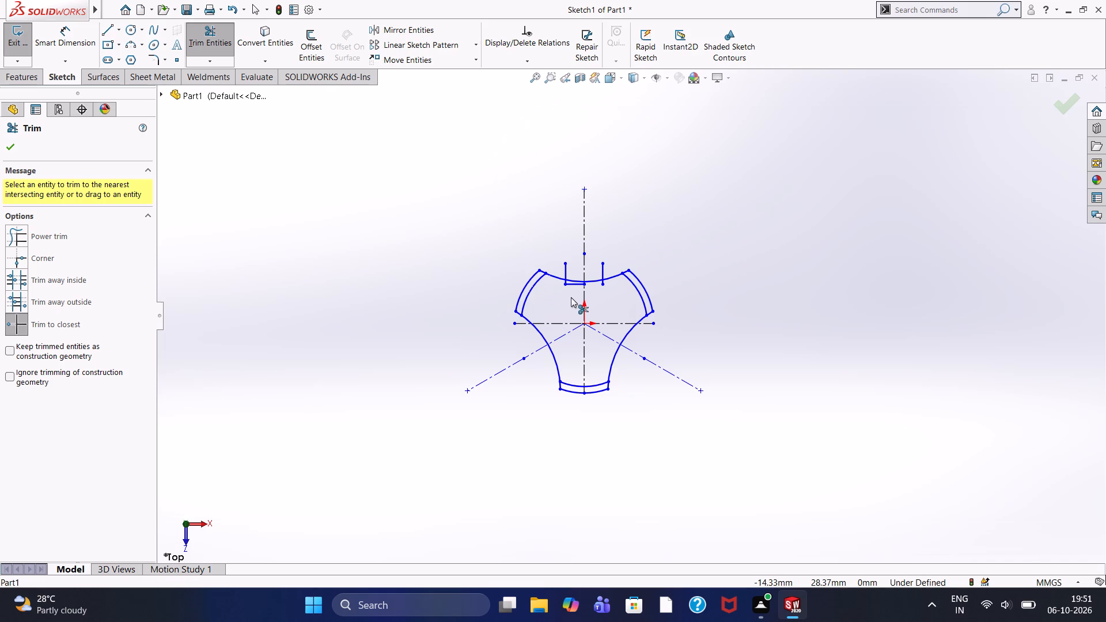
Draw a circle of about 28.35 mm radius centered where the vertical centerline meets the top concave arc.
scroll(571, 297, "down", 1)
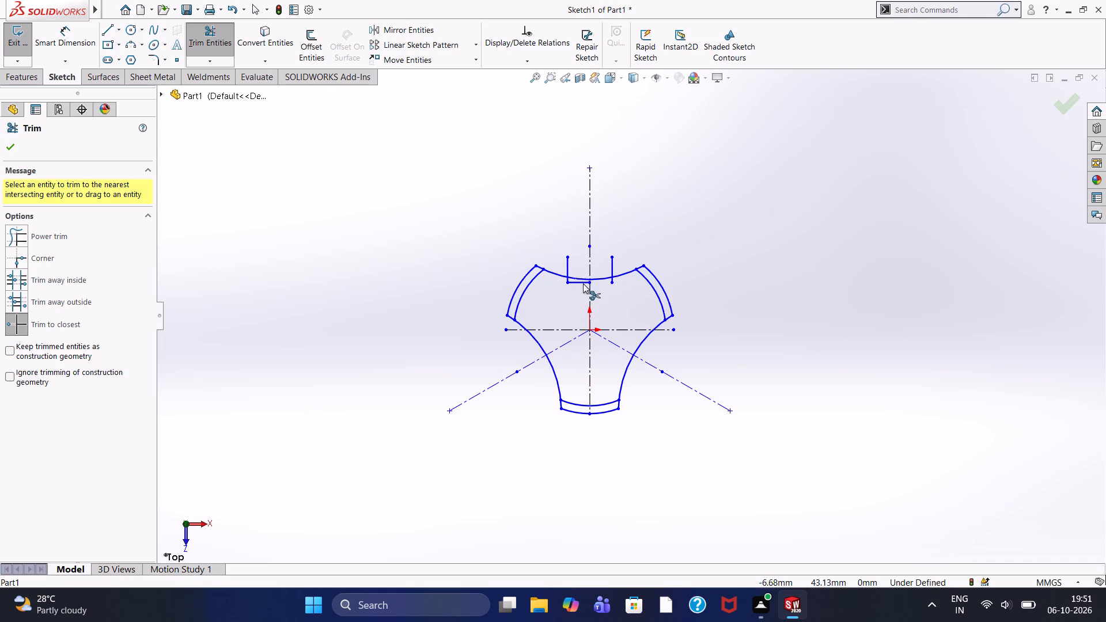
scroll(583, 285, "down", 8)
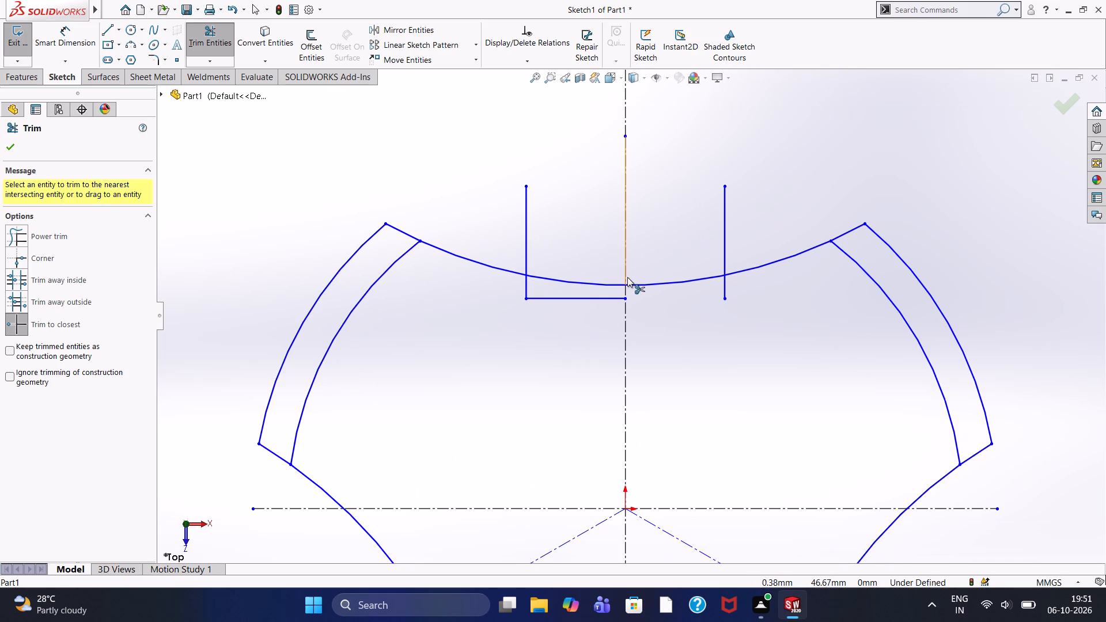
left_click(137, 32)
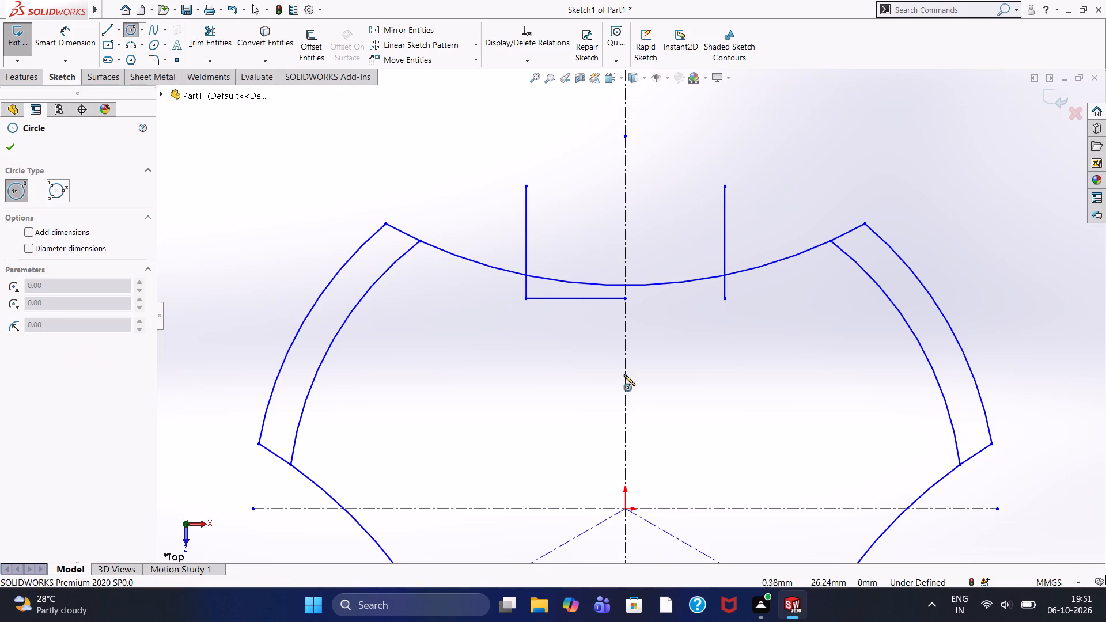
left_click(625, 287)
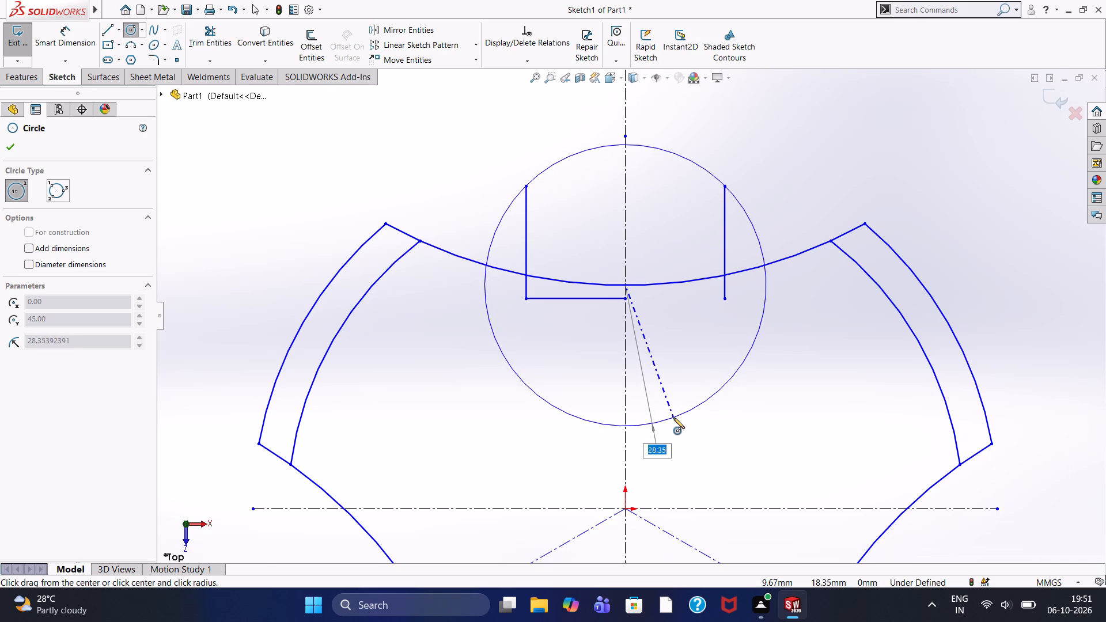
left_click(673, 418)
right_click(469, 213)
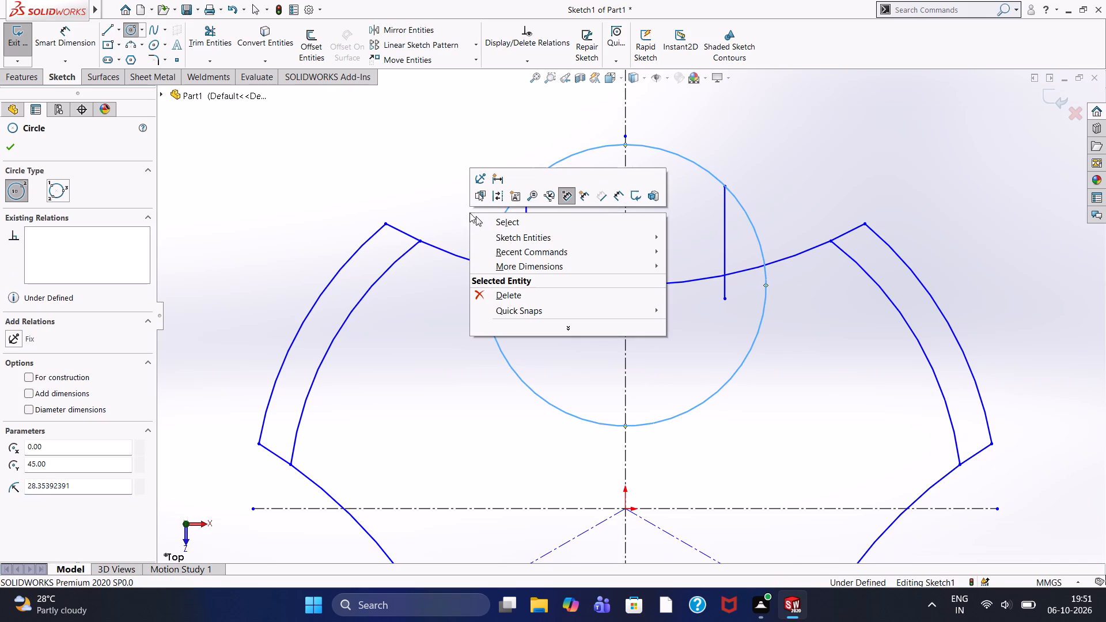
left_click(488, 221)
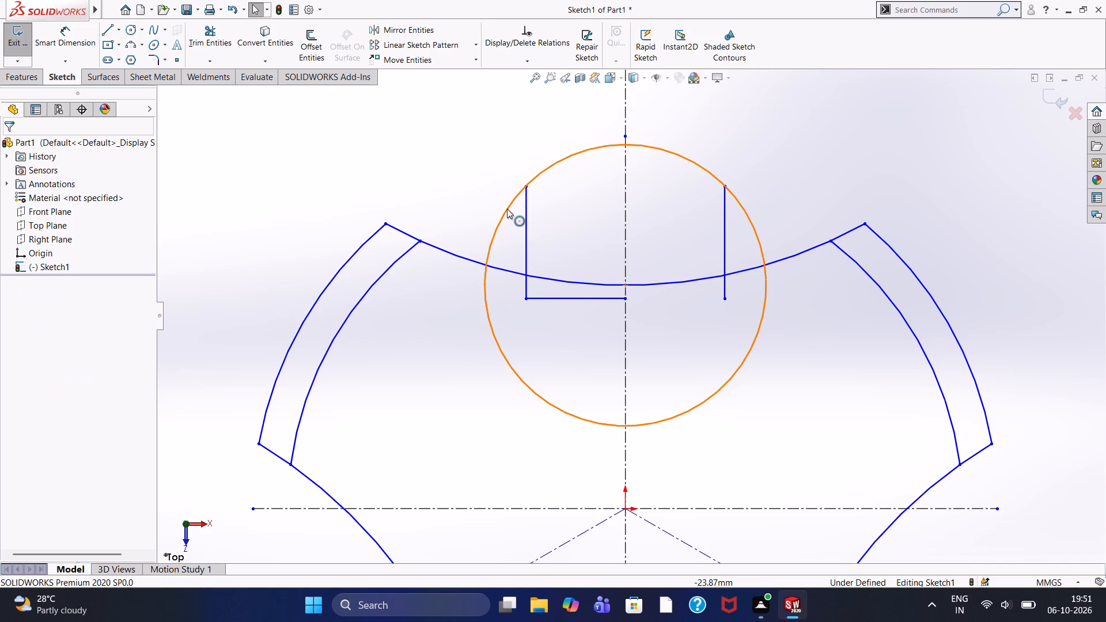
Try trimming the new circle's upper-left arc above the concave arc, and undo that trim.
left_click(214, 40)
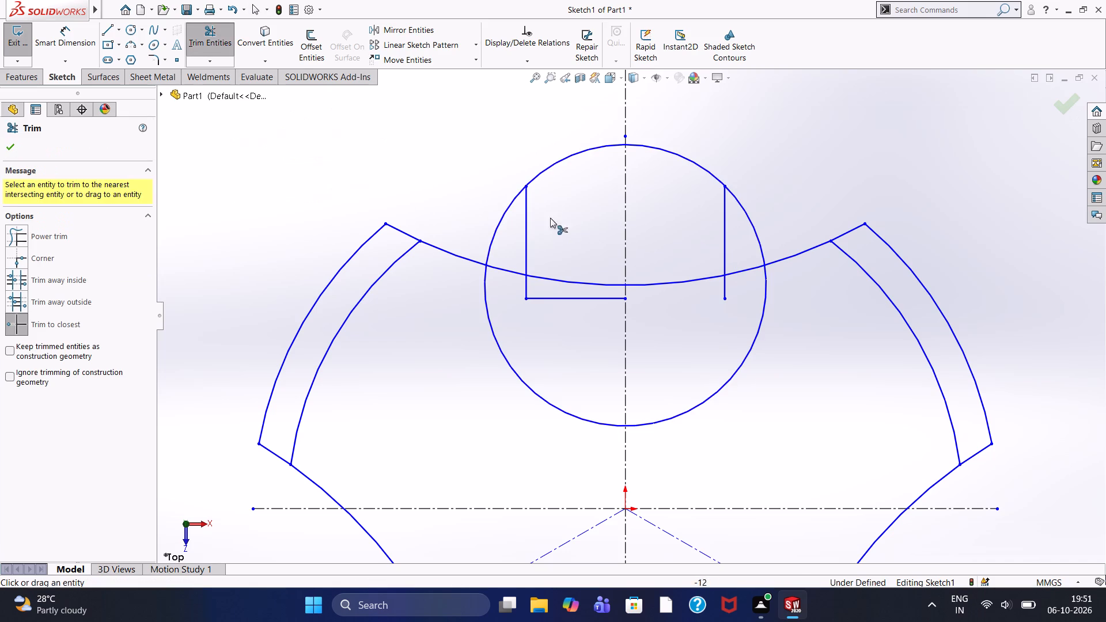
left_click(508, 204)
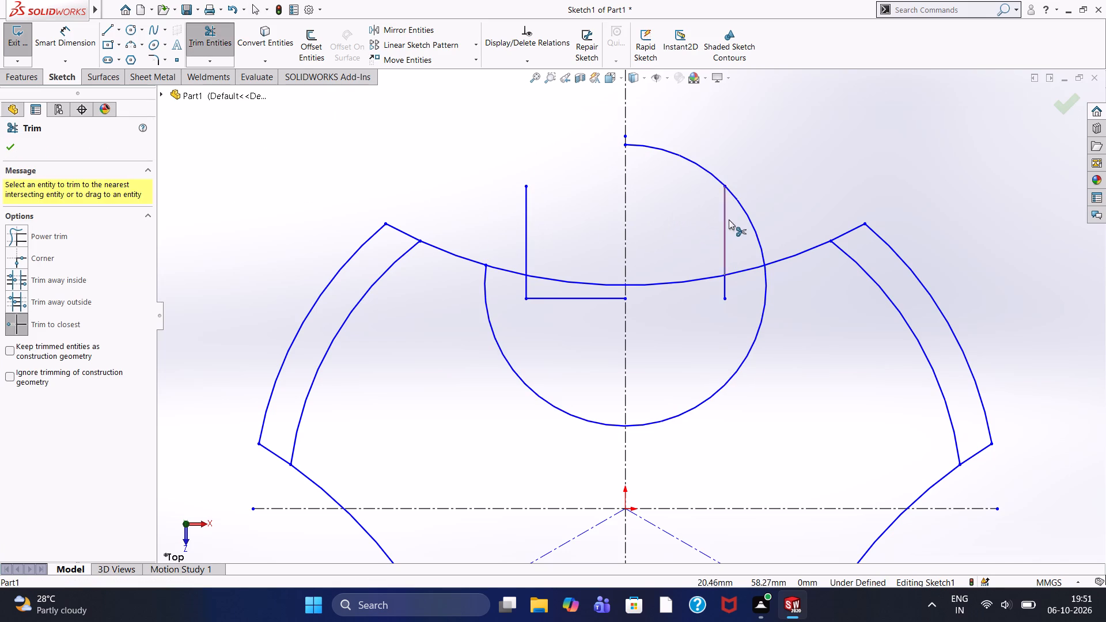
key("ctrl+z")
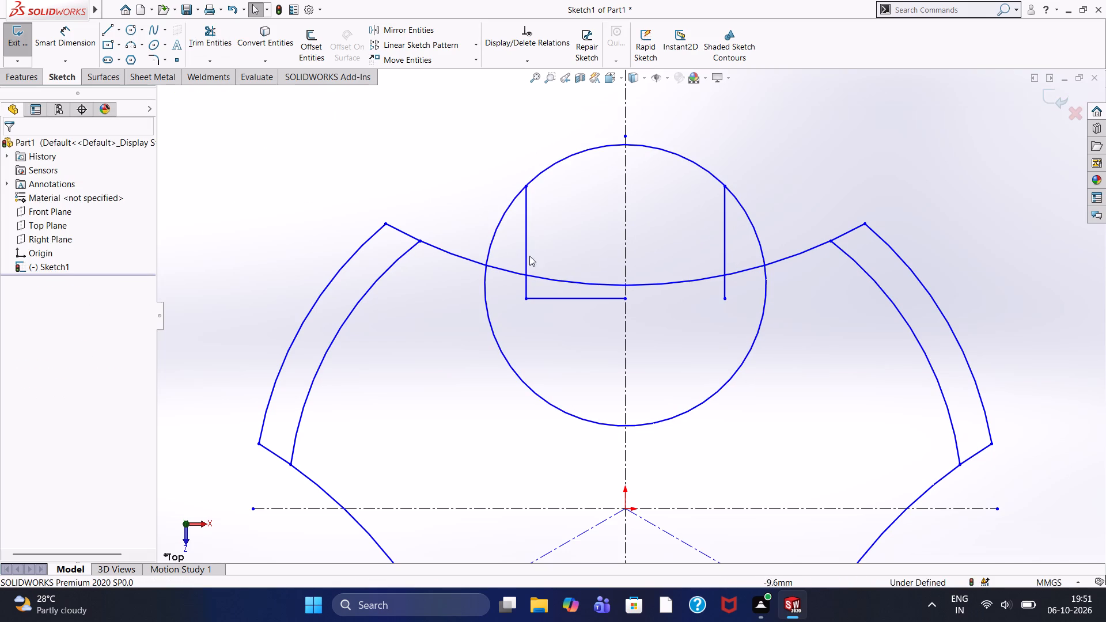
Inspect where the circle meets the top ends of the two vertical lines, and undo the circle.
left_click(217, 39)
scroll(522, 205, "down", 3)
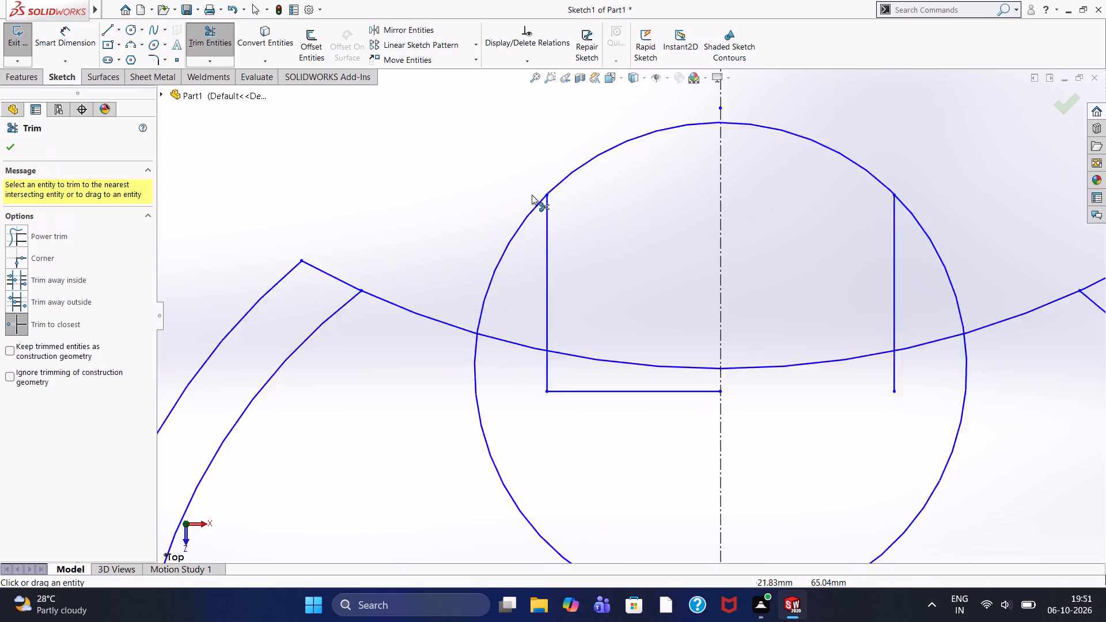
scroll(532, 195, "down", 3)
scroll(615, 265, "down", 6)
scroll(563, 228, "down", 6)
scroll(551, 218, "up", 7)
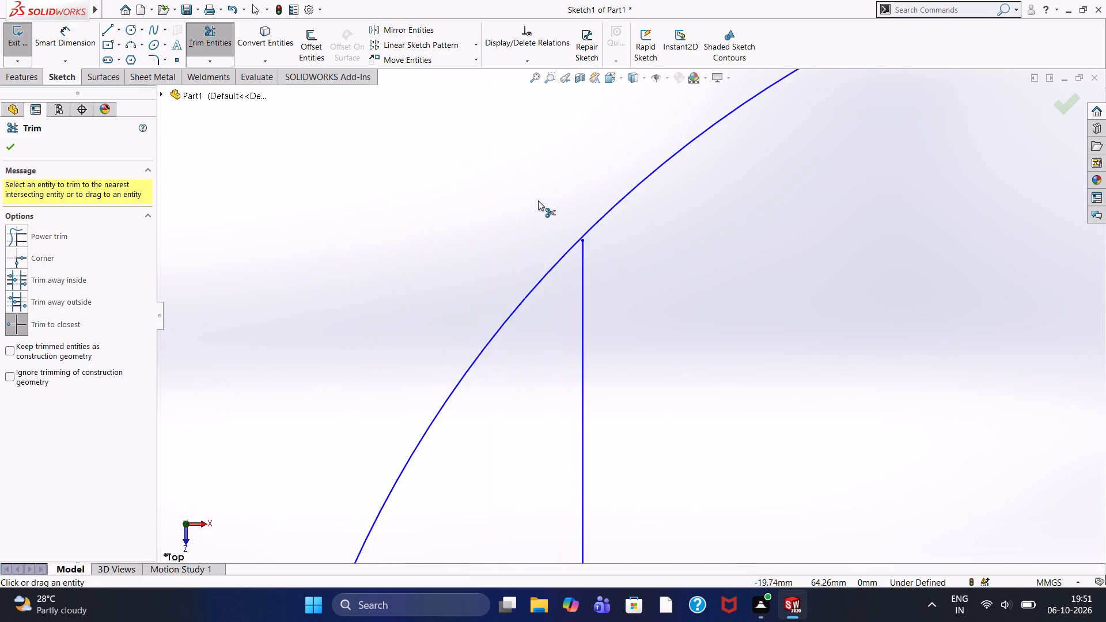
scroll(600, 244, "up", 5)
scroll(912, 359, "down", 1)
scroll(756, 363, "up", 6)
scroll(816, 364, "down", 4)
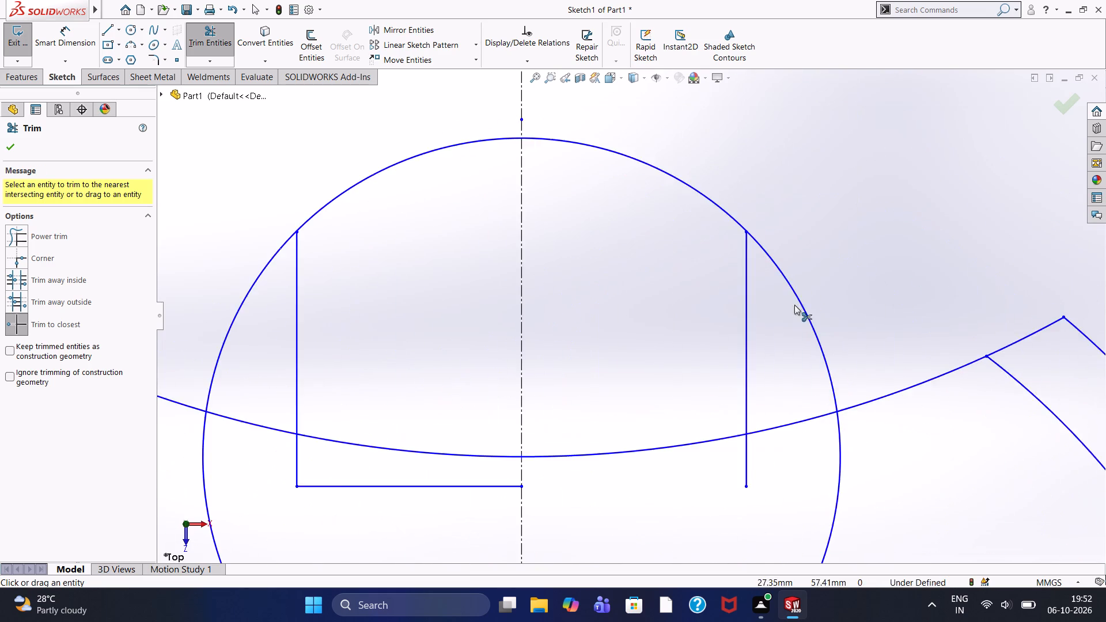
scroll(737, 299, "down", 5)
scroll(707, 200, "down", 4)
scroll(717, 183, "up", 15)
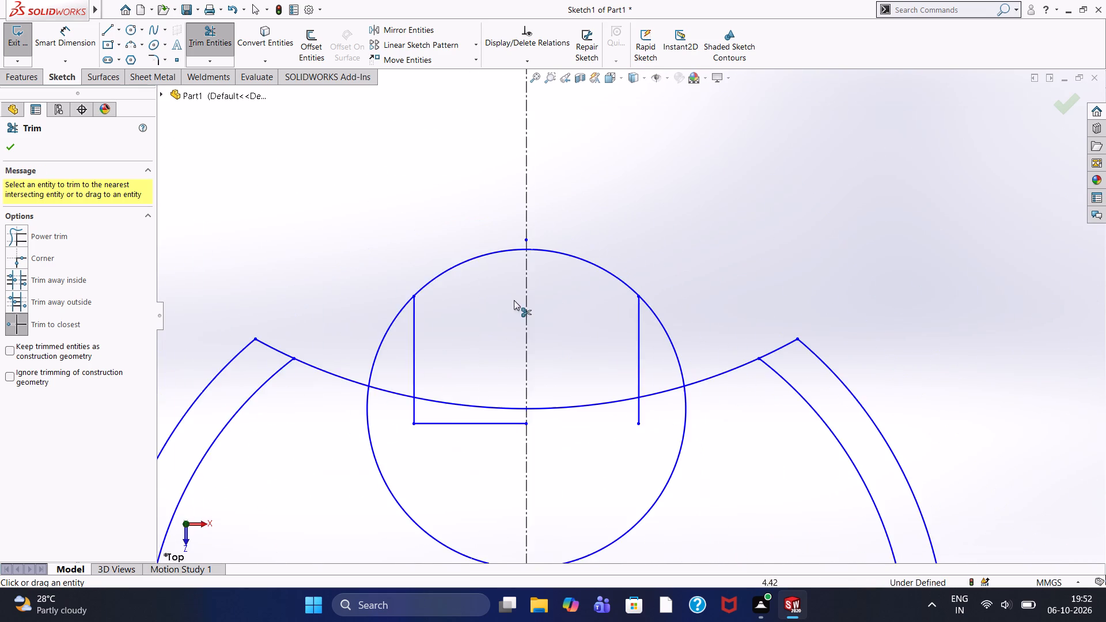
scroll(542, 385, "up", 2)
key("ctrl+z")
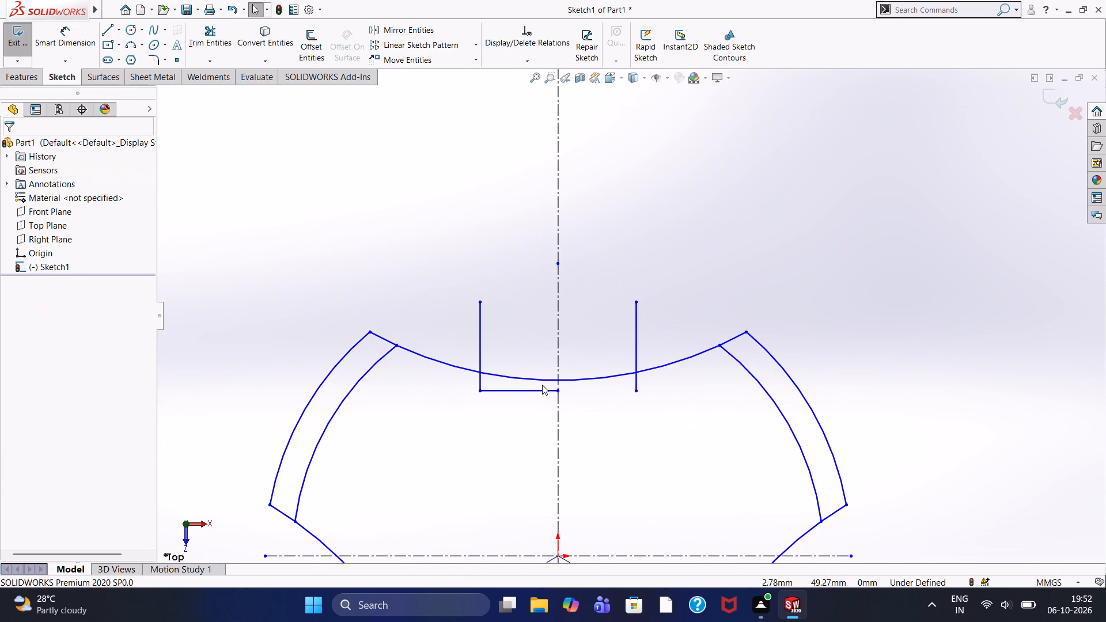
Draw a circle of about 27.68 mm radius centered where the vertical centerline meets the top concave arc, crossing both vertical lines.
left_click(132, 25)
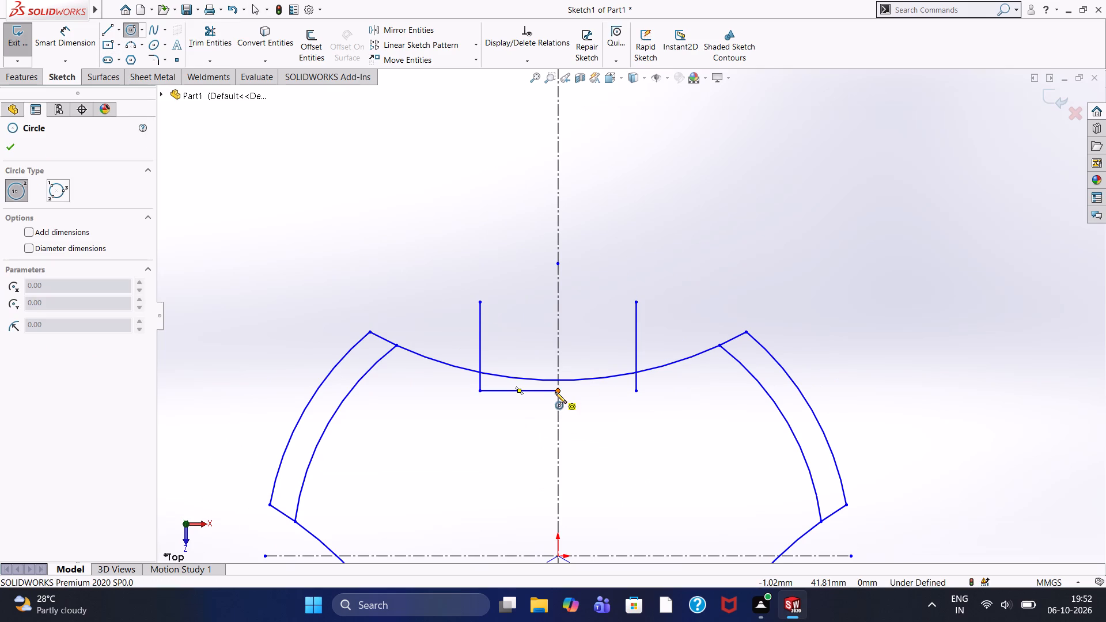
left_click(555, 380)
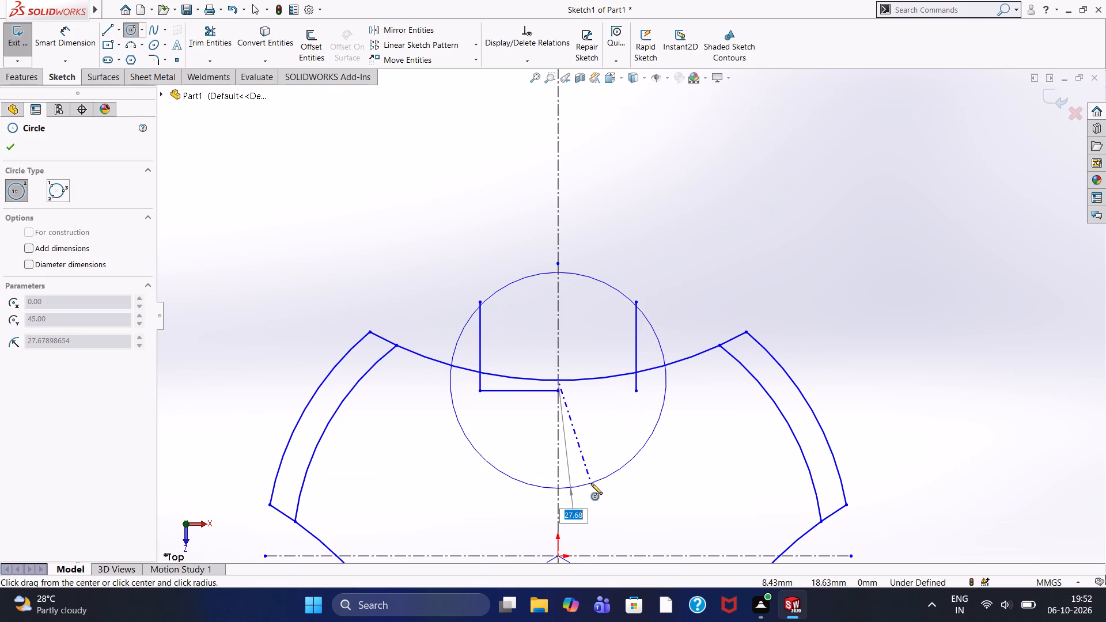
left_click(591, 483)
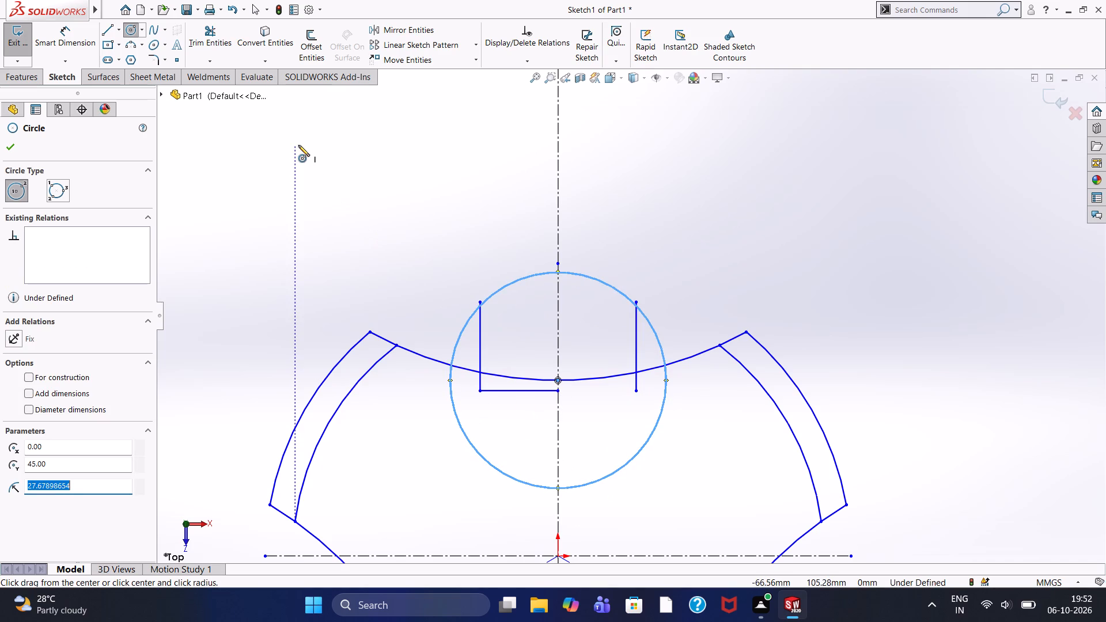
right_click(298, 145)
left_click(321, 162)
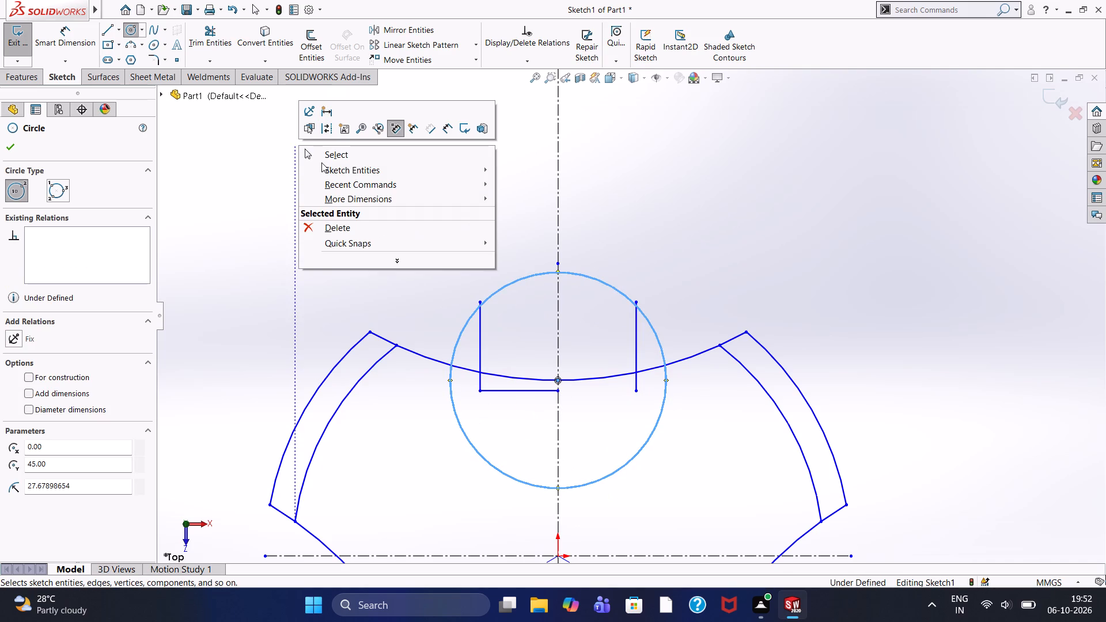
left_click(327, 157)
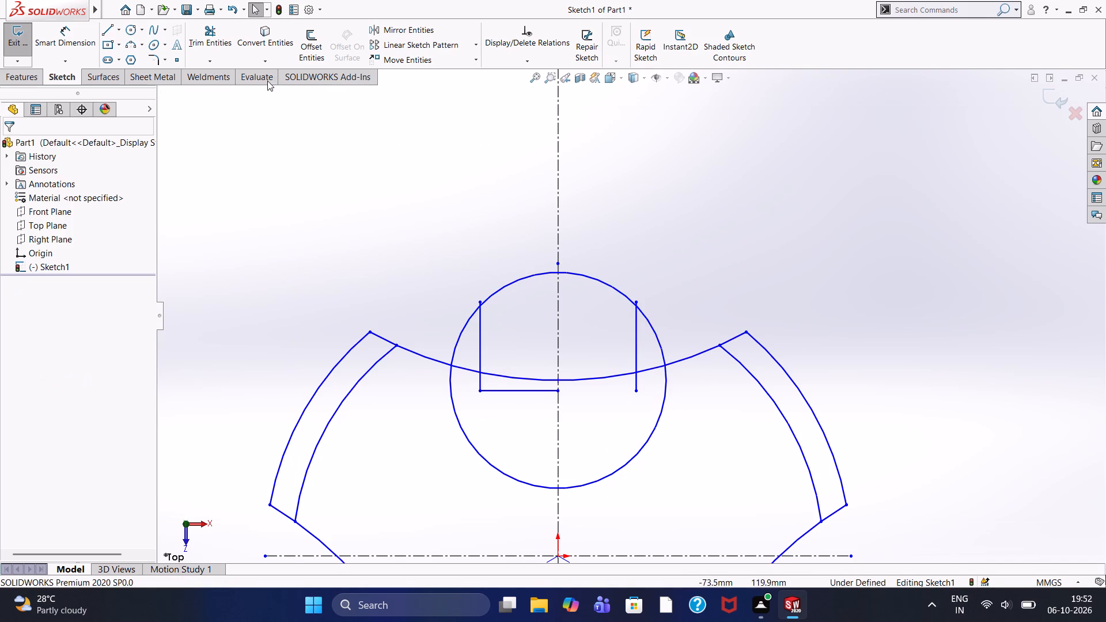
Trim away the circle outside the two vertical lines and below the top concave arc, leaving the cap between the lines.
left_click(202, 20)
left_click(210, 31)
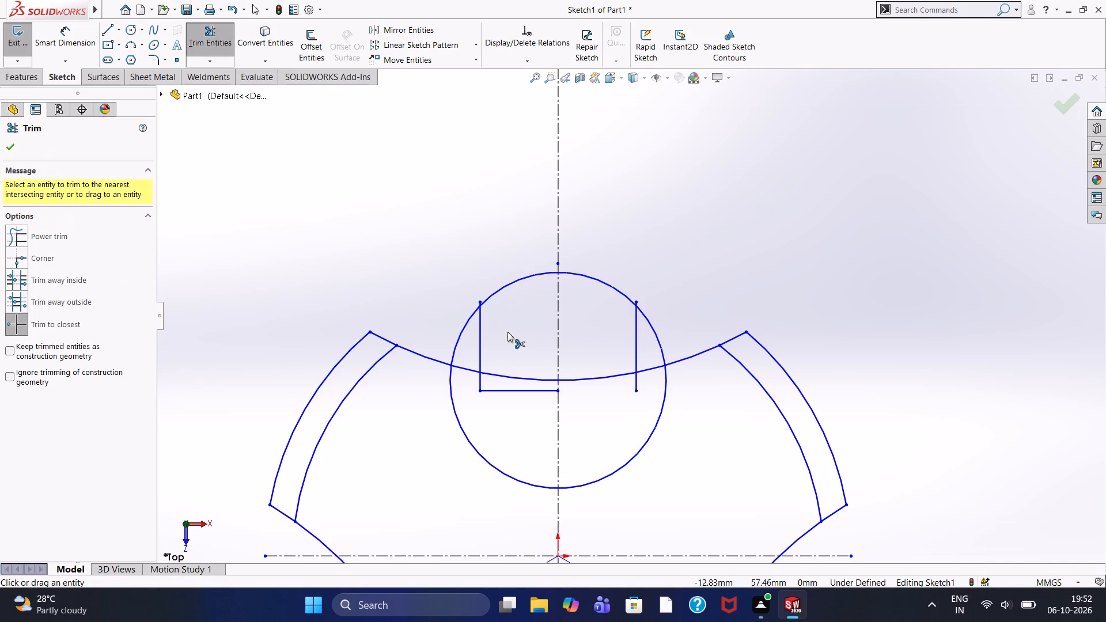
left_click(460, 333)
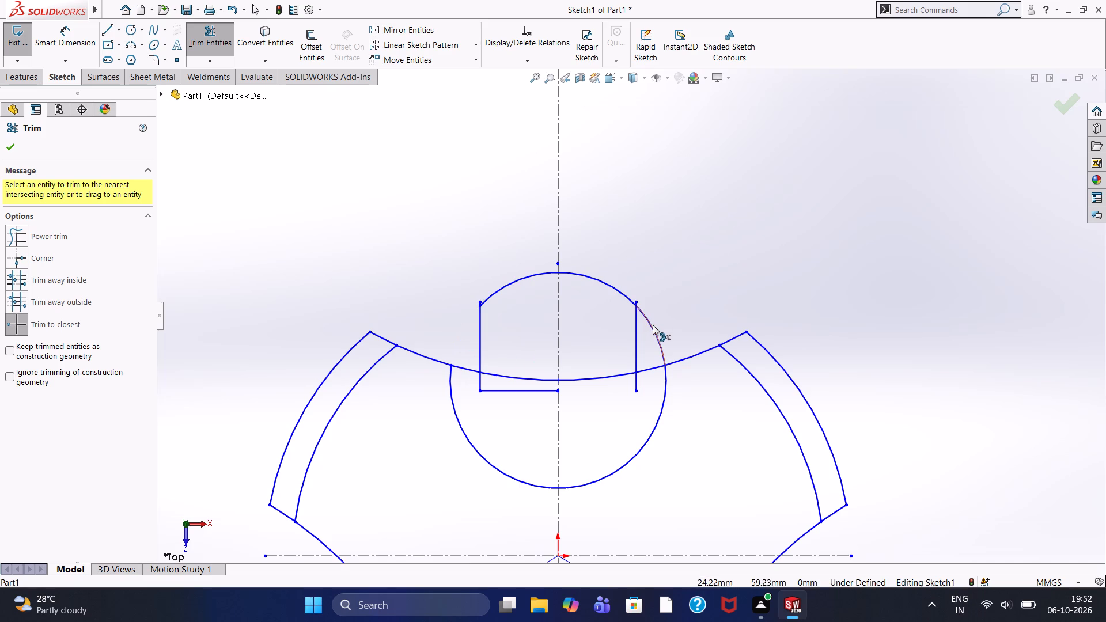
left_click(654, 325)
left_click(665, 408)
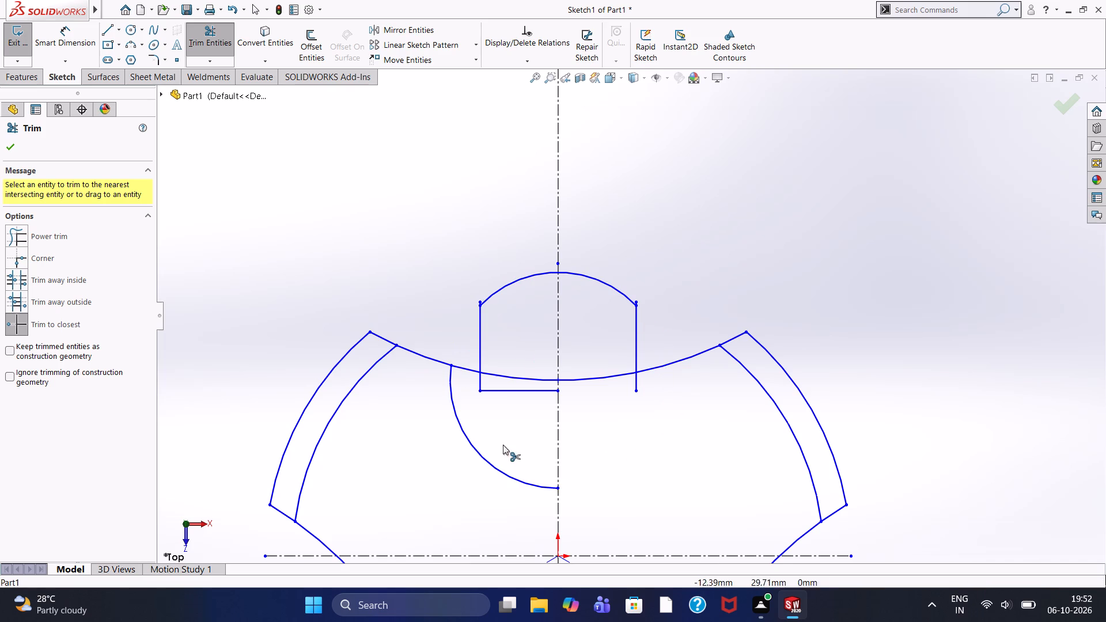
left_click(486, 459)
Trim the short ends of both vertical lines that stick out above the rounded arc.
scroll(491, 302, "down", 8)
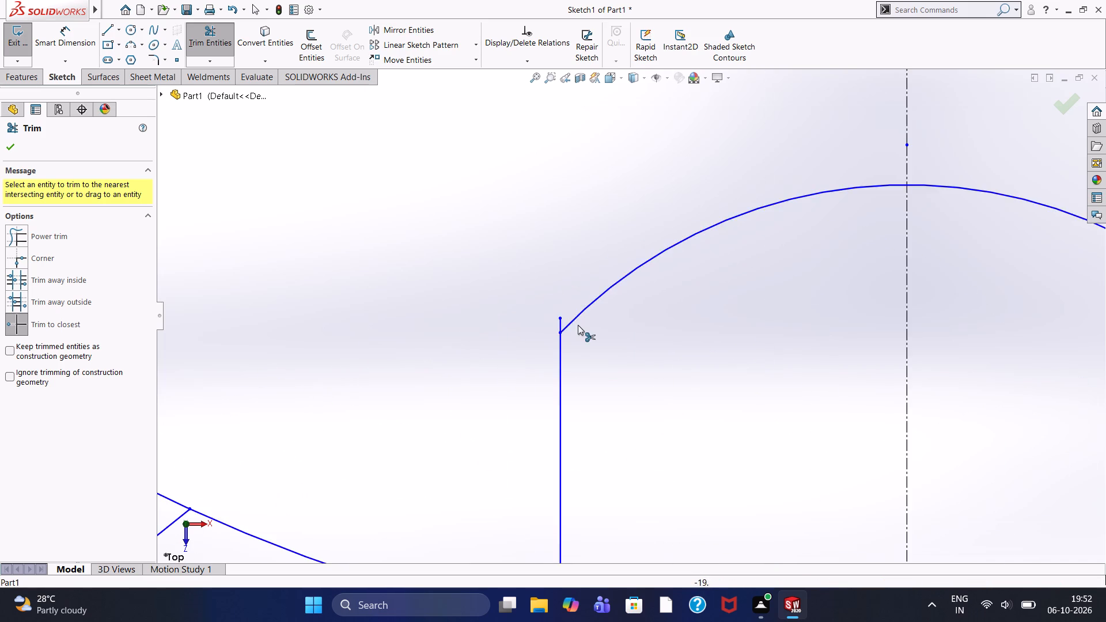
scroll(578, 325, "down", 7)
left_click(552, 324)
scroll(758, 282, "up", 9)
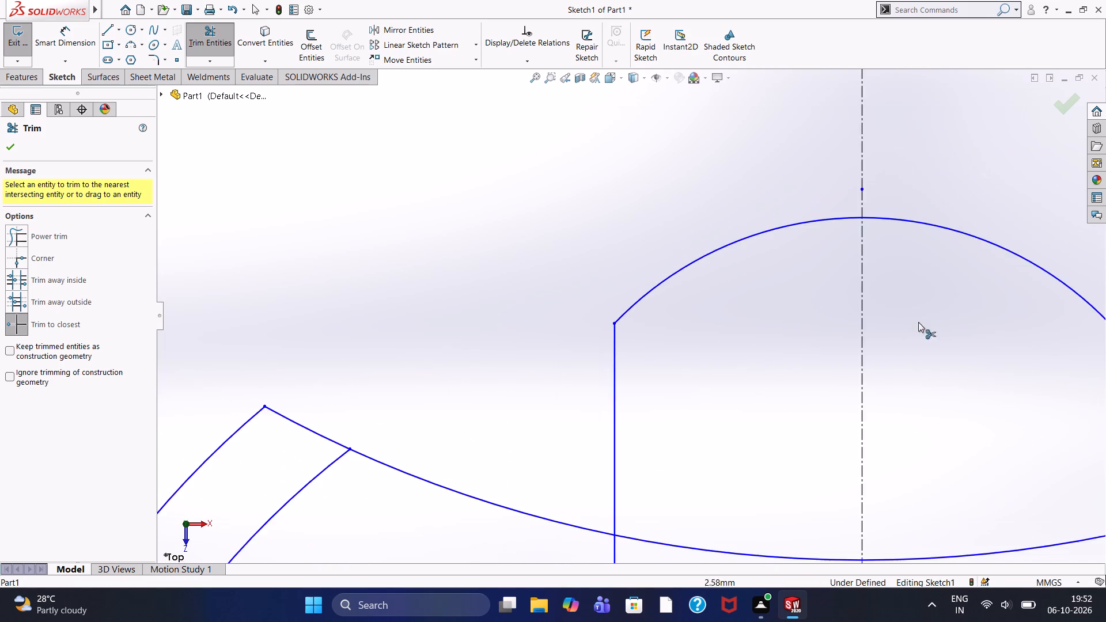
scroll(930, 314, "up", 6)
scroll(802, 335, "down", 5)
scroll(677, 295, "down", 15)
scroll(755, 255, "up", 1)
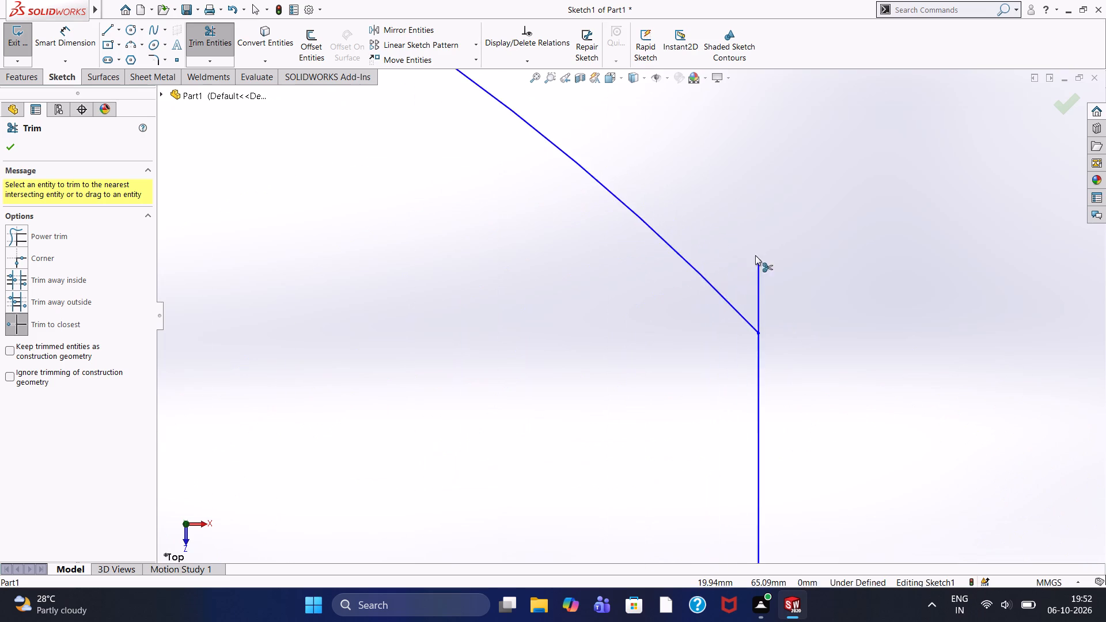
left_click(738, 293)
scroll(652, 371, "up", 4)
scroll(652, 369, "down", 1)
scroll(653, 367, "up", 10)
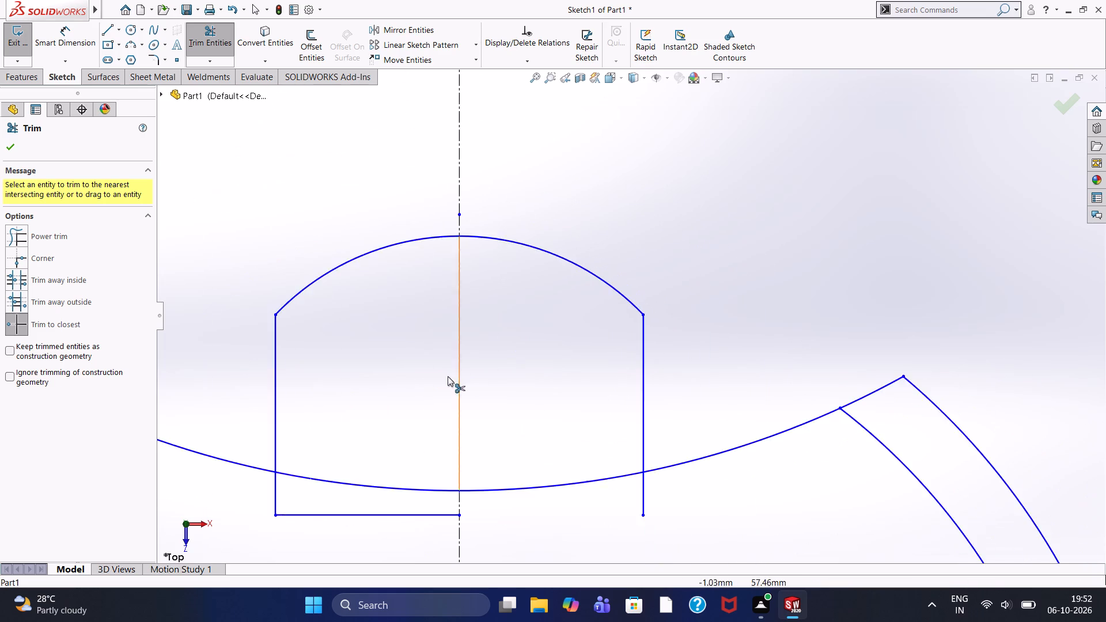
scroll(448, 376, "up", 4)
scroll(539, 345, "down", 3)
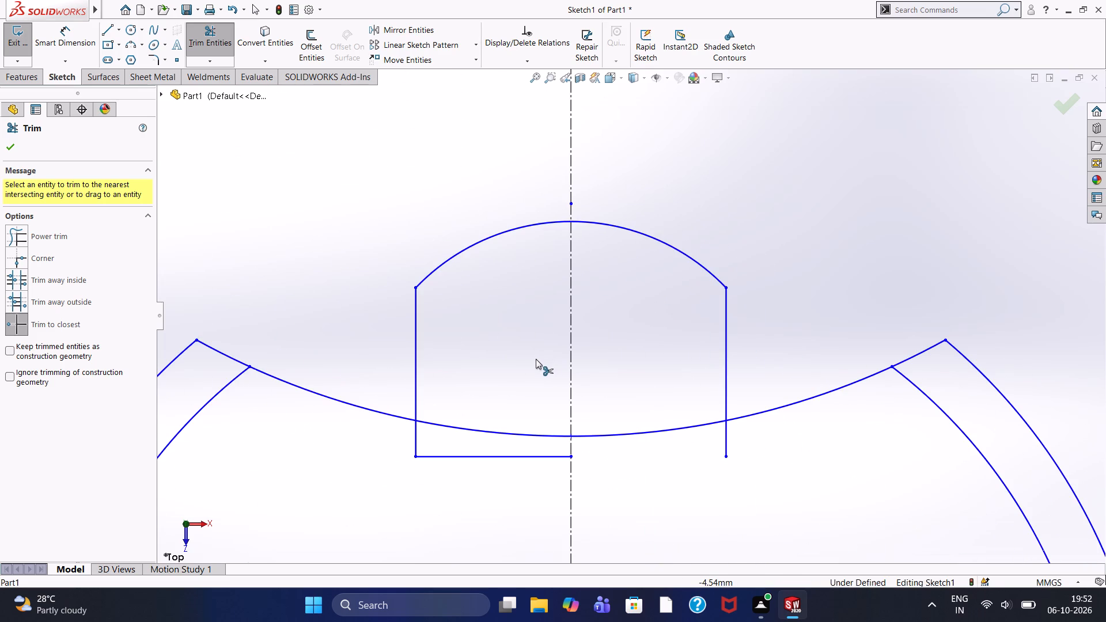
scroll(536, 359, "up", 1)
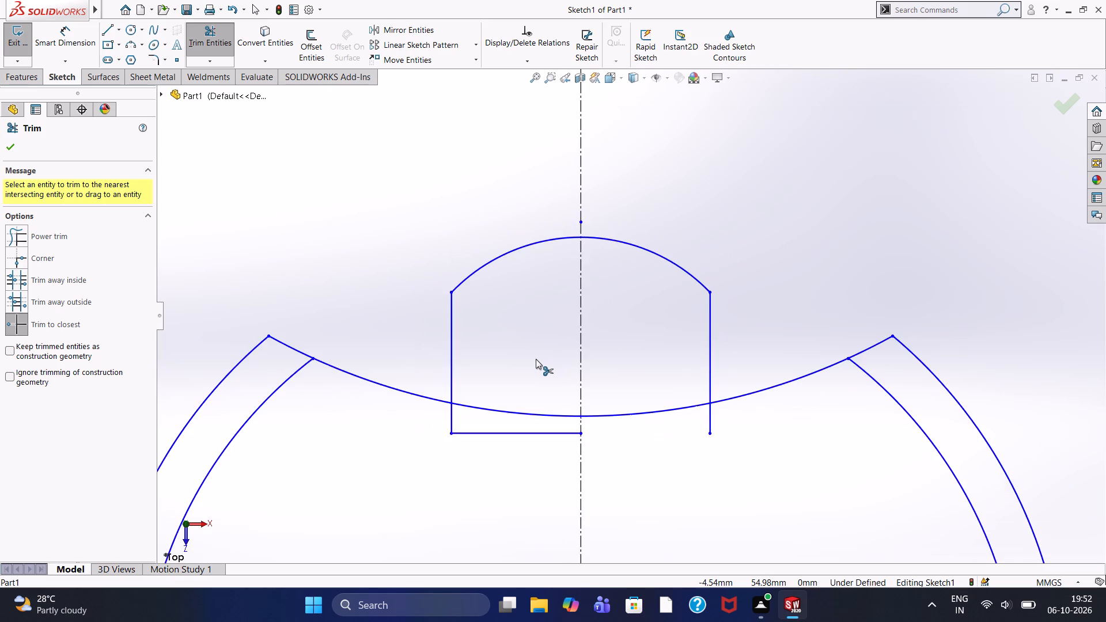
scroll(536, 359, "up", 2)
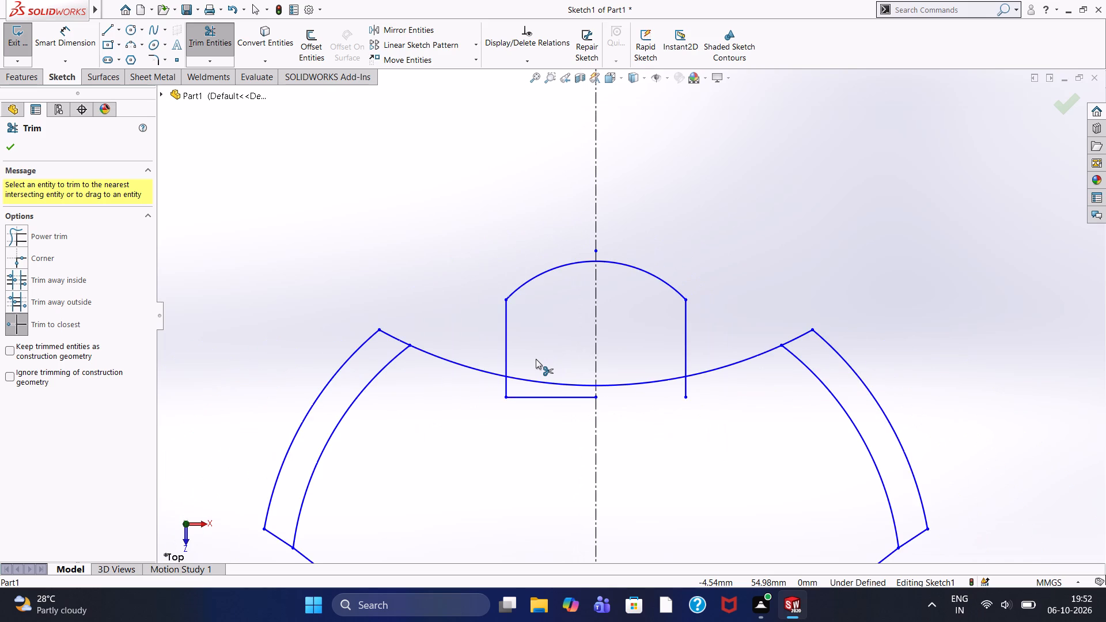
key("Escape")
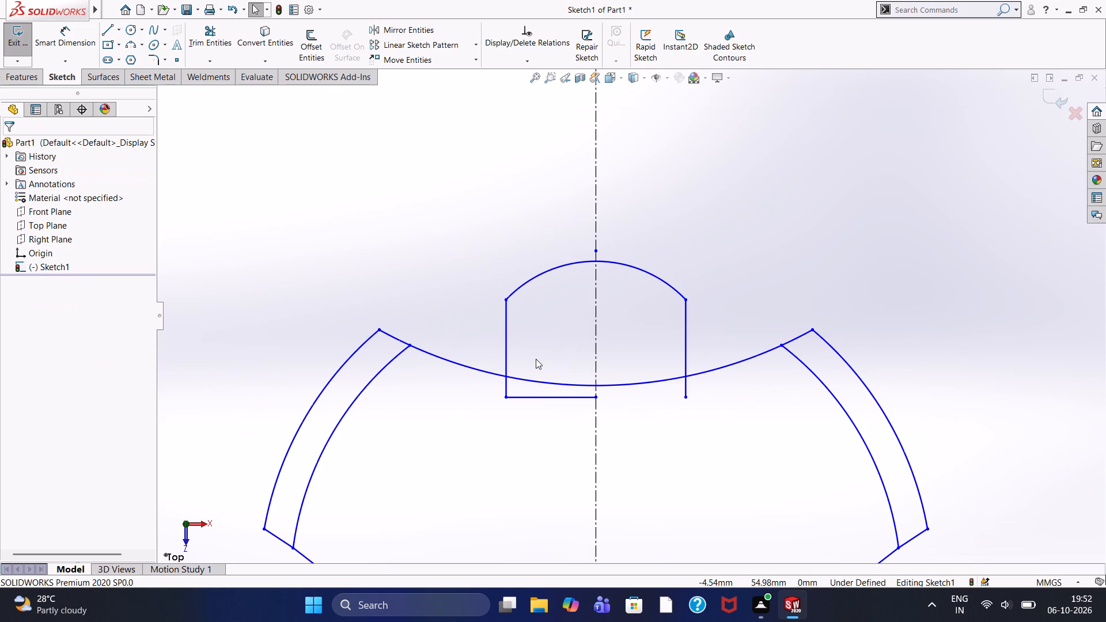
Delete the rounded arc joining the tops of the two vertical lines.
left_click(548, 273)
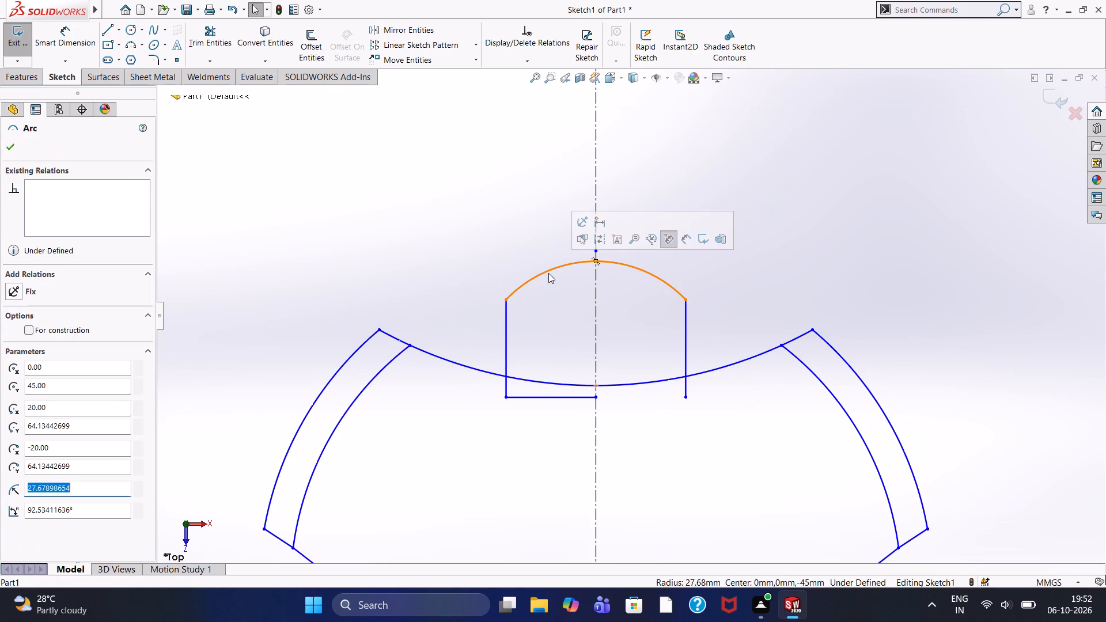
key("Delete")
scroll(573, 371, "up", 9)
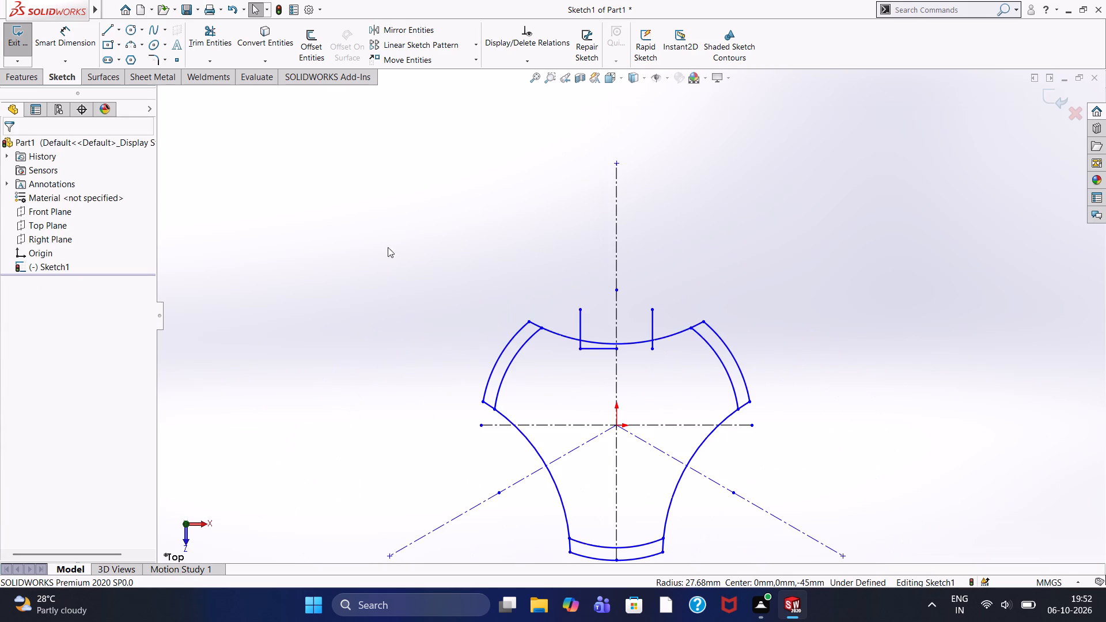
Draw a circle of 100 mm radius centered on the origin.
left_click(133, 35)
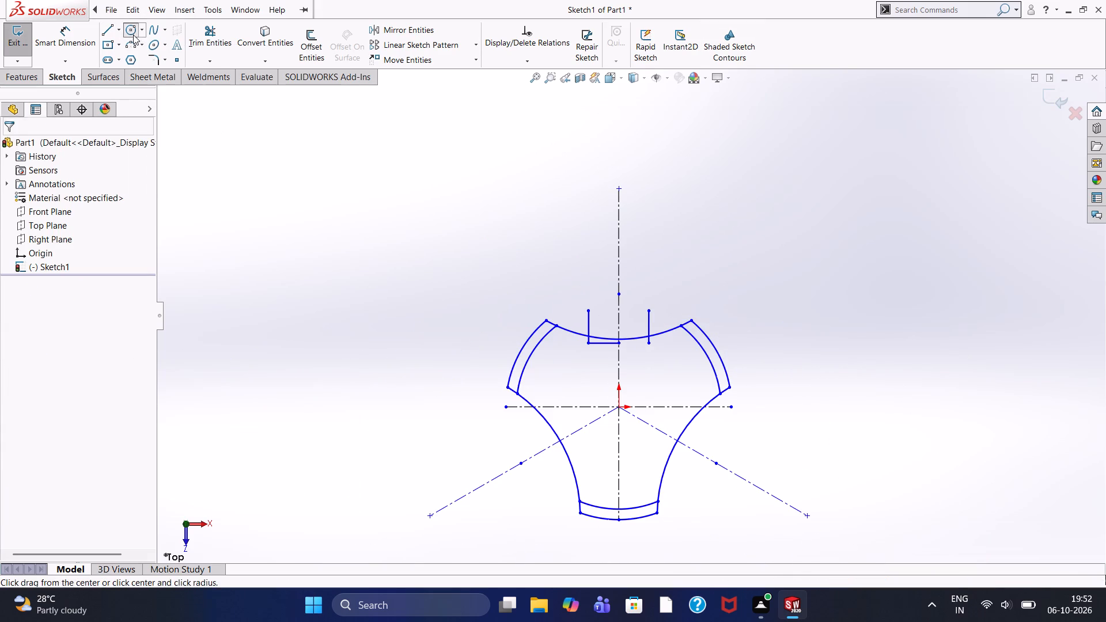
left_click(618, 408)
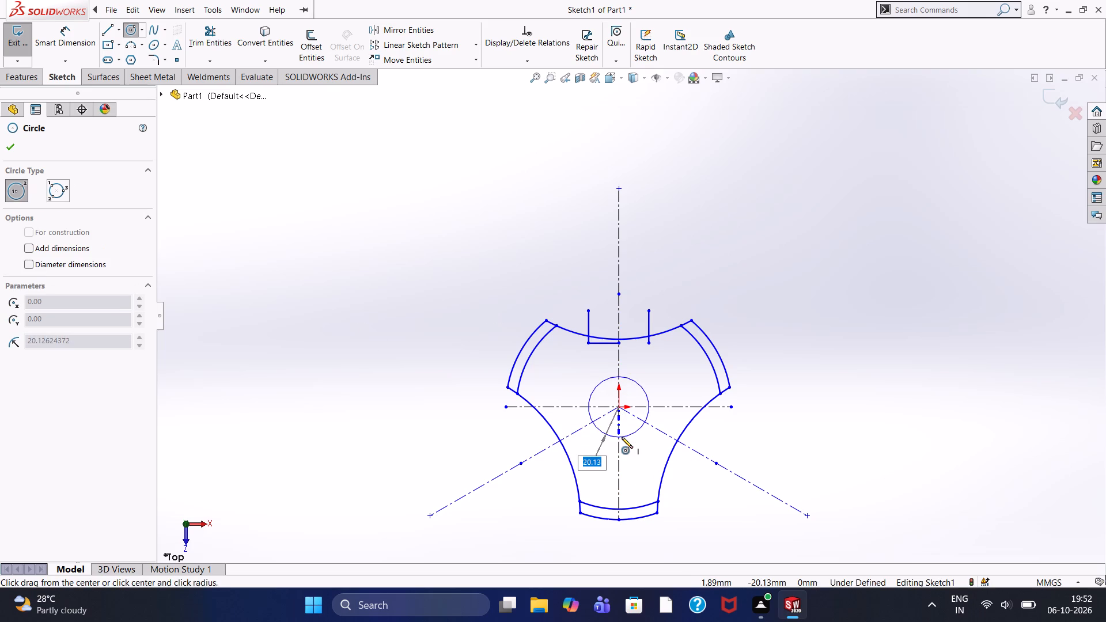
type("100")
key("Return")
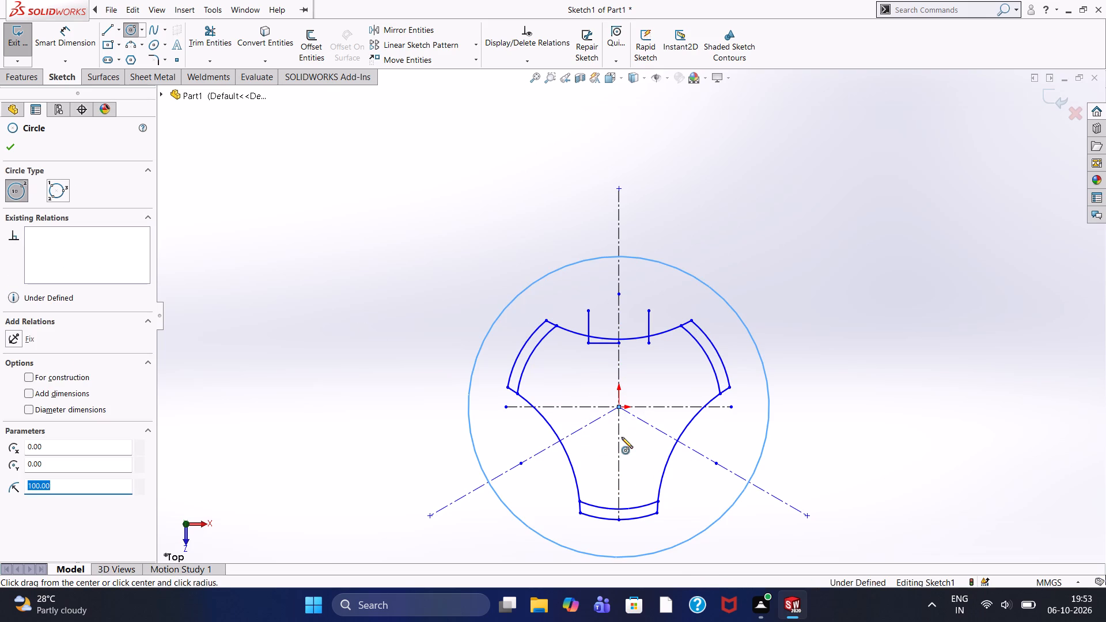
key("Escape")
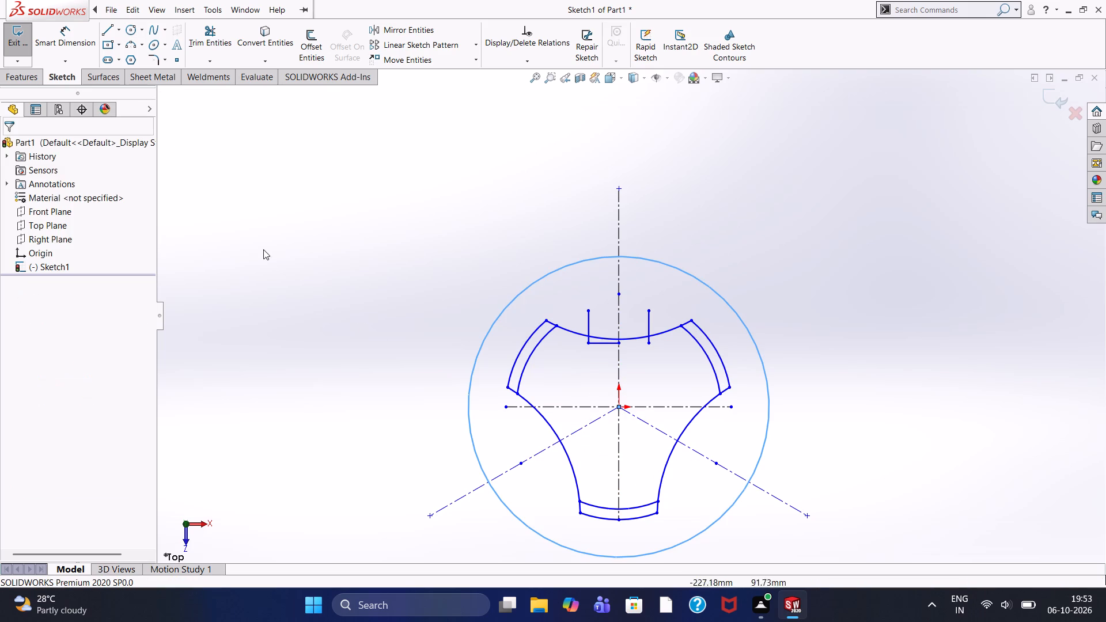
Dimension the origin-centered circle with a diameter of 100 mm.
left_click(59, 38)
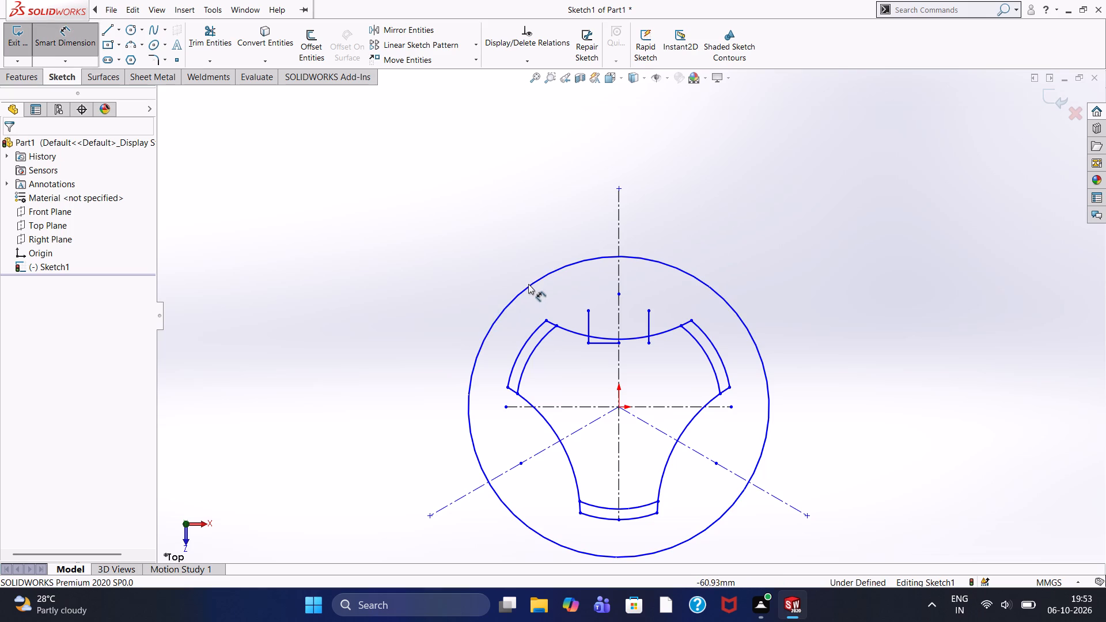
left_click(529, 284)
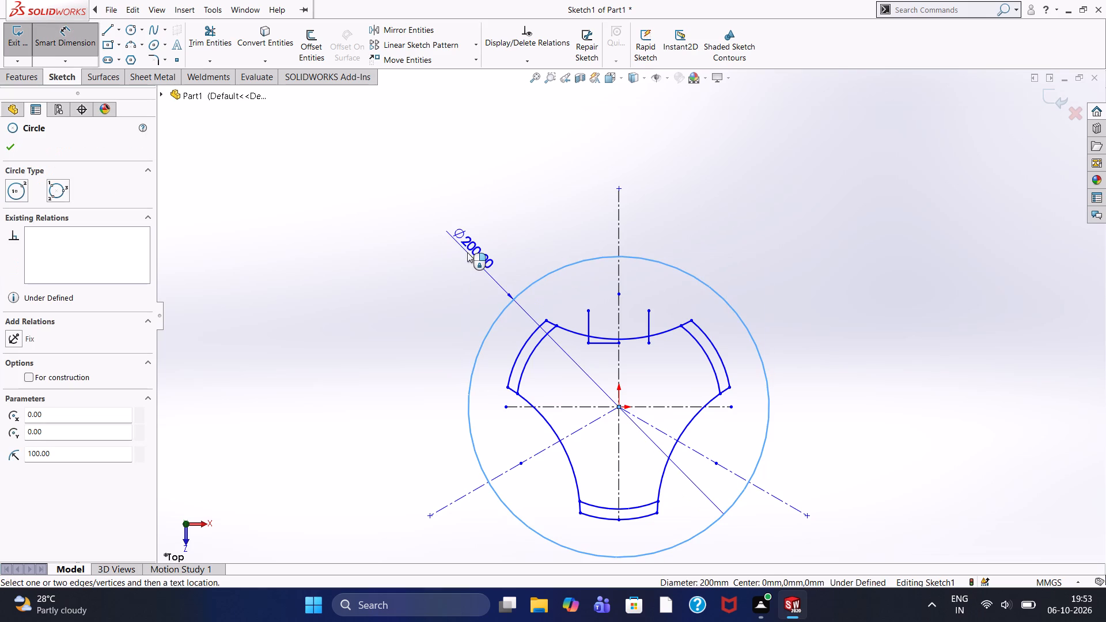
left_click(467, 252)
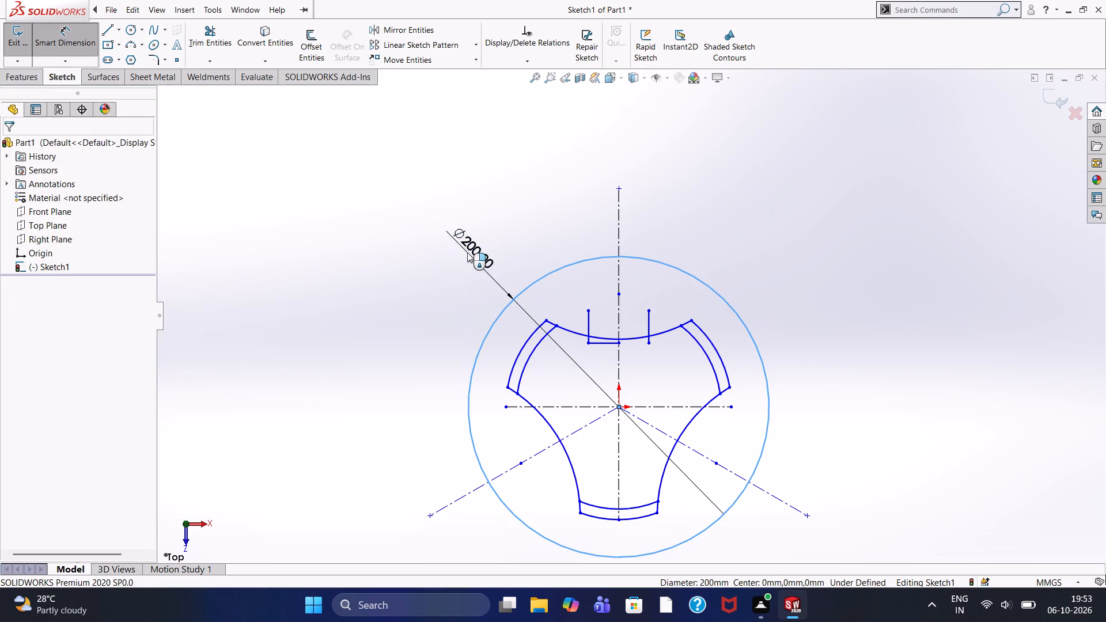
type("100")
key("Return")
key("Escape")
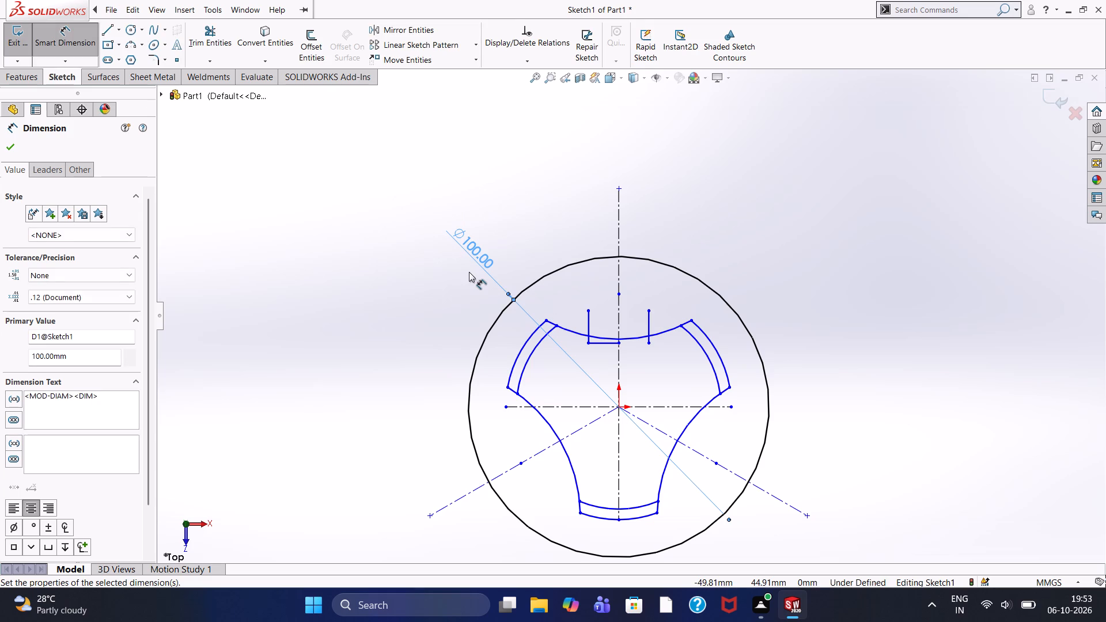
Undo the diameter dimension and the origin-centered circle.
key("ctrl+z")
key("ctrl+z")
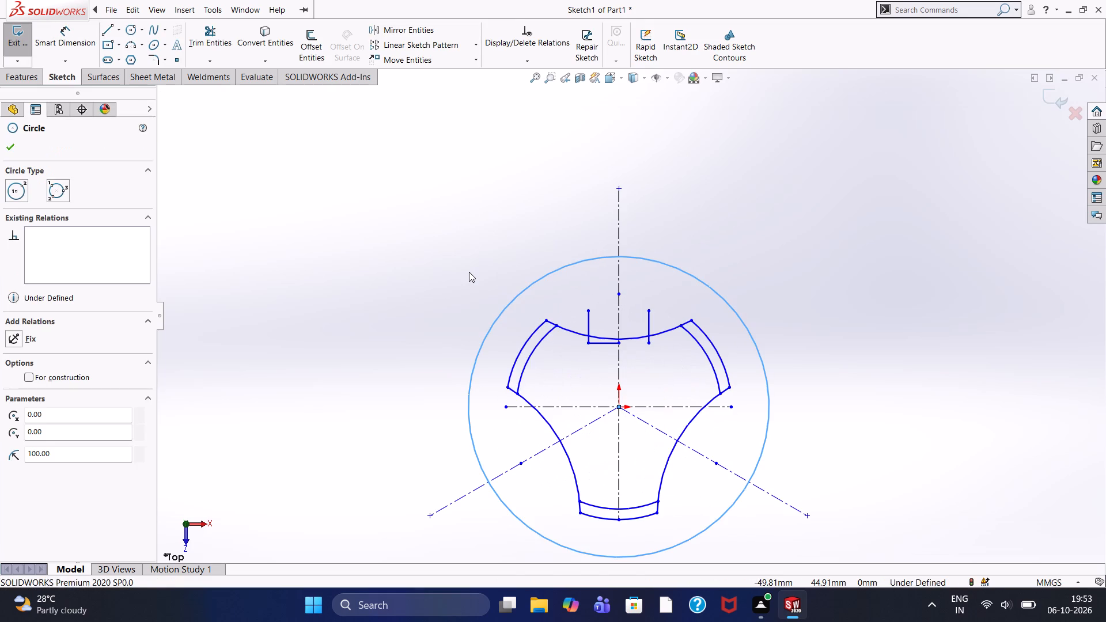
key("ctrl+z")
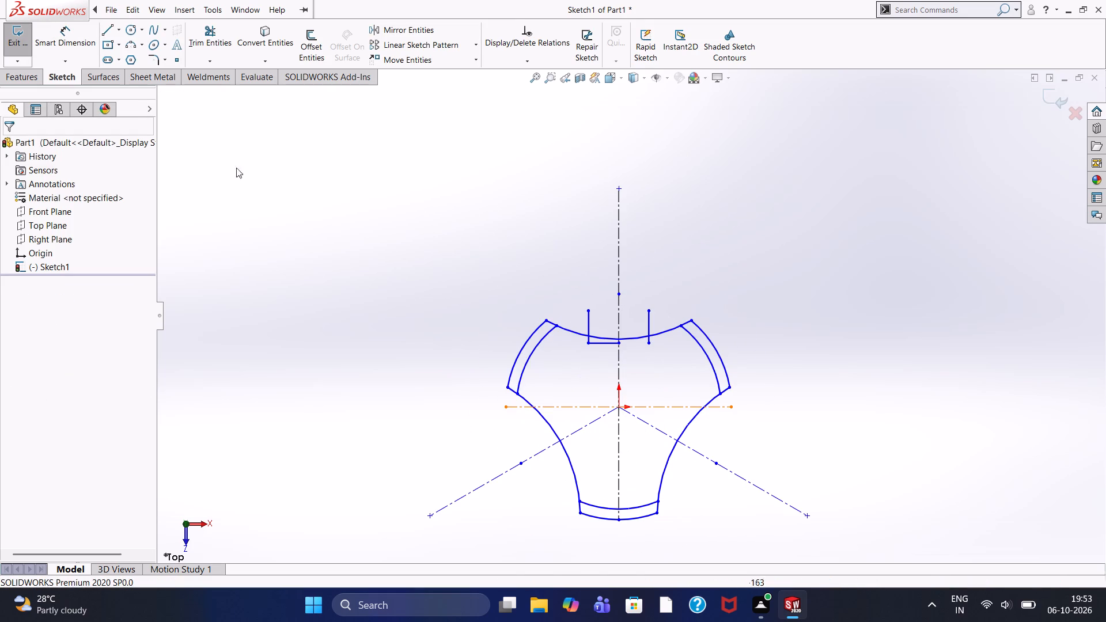
Draw a 100 mm diameter circle centered on the origin, with the diameter dimensions option enabled.
left_click(127, 33)
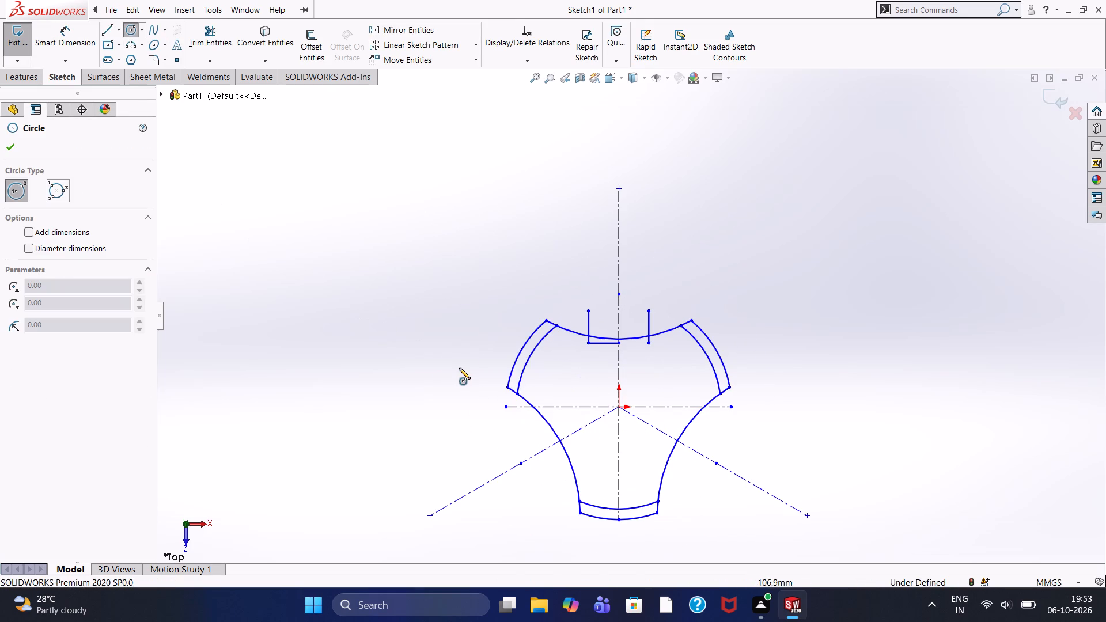
left_click(28, 250)
left_click(616, 408)
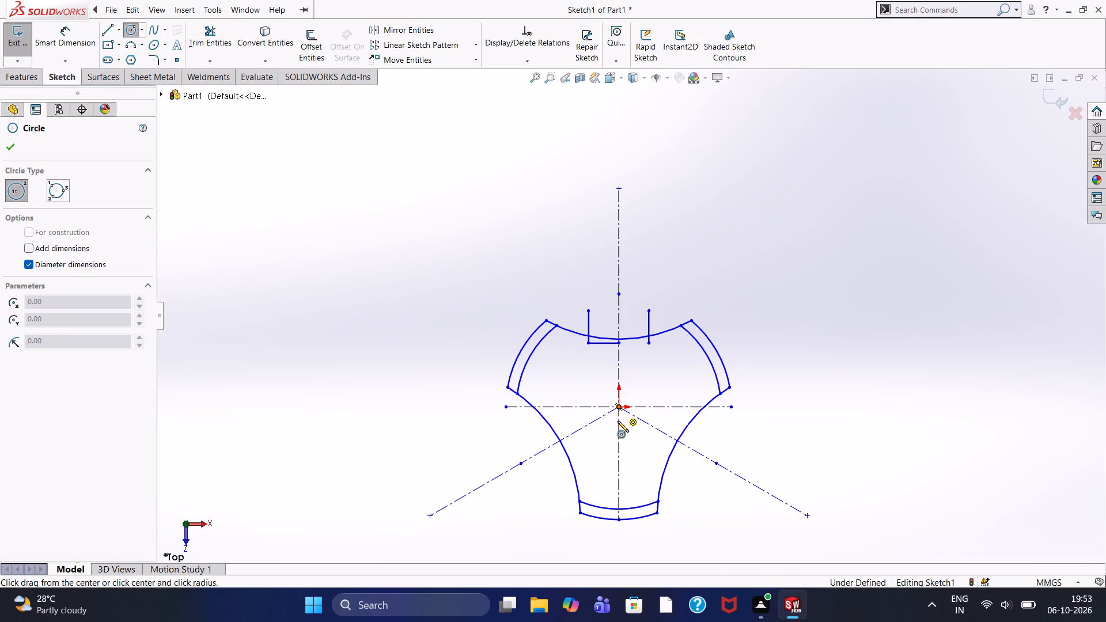
key("1")
key("0")
key("0")
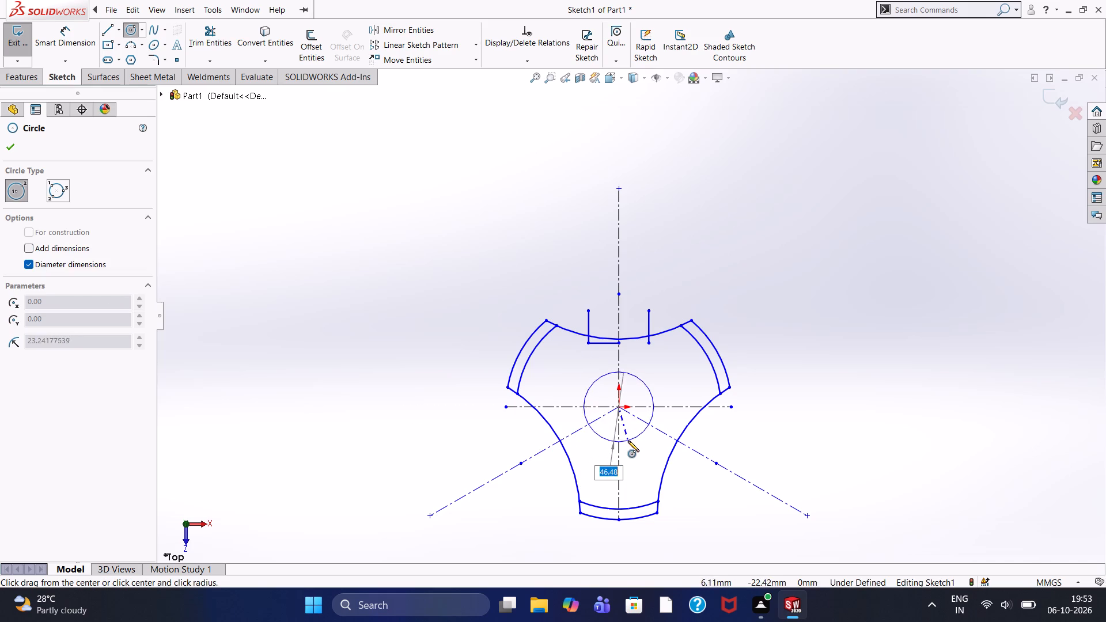
key("1")
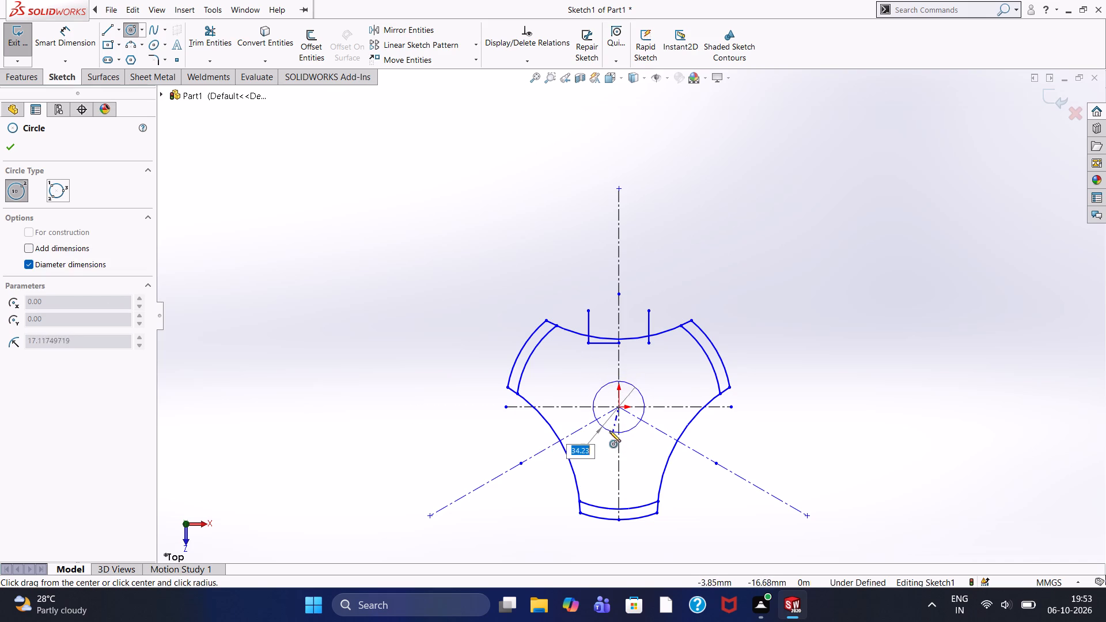
type("100")
key("Return")
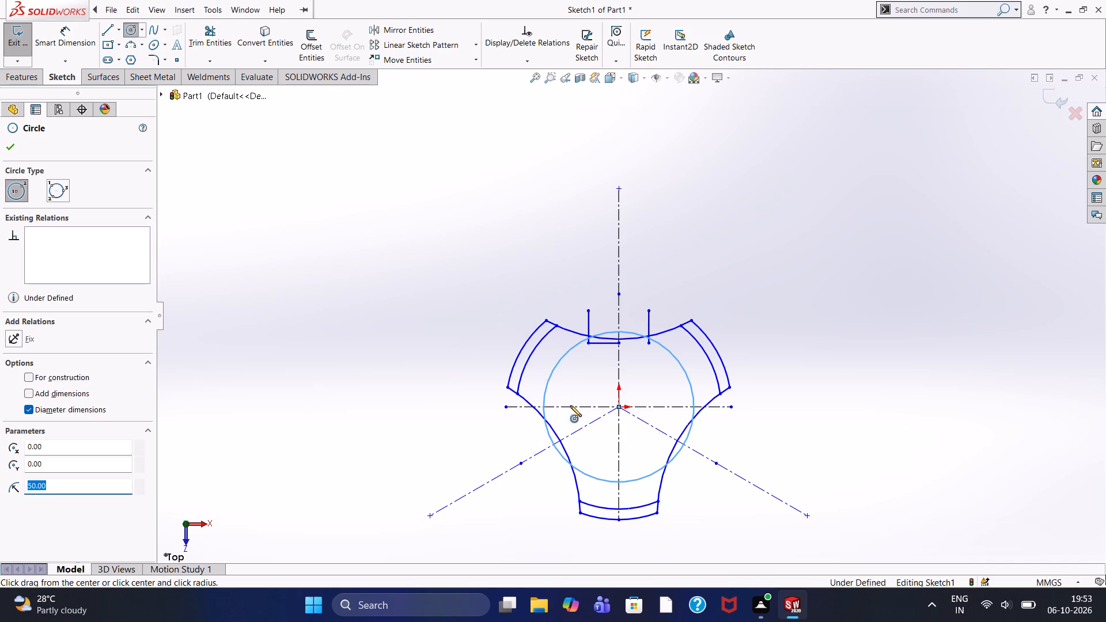
key("Escape")
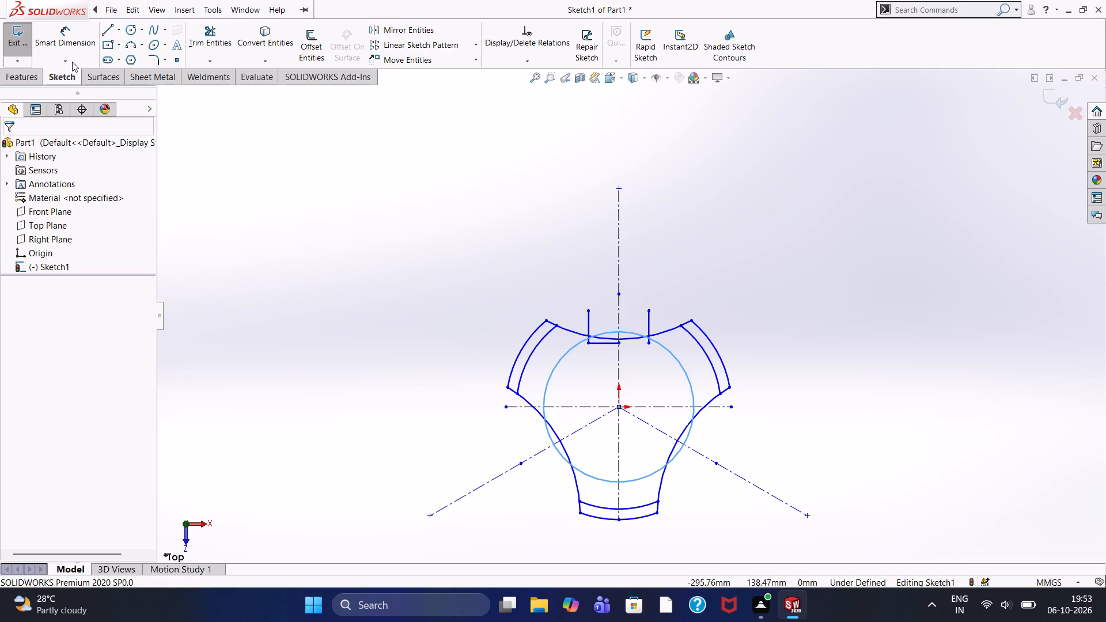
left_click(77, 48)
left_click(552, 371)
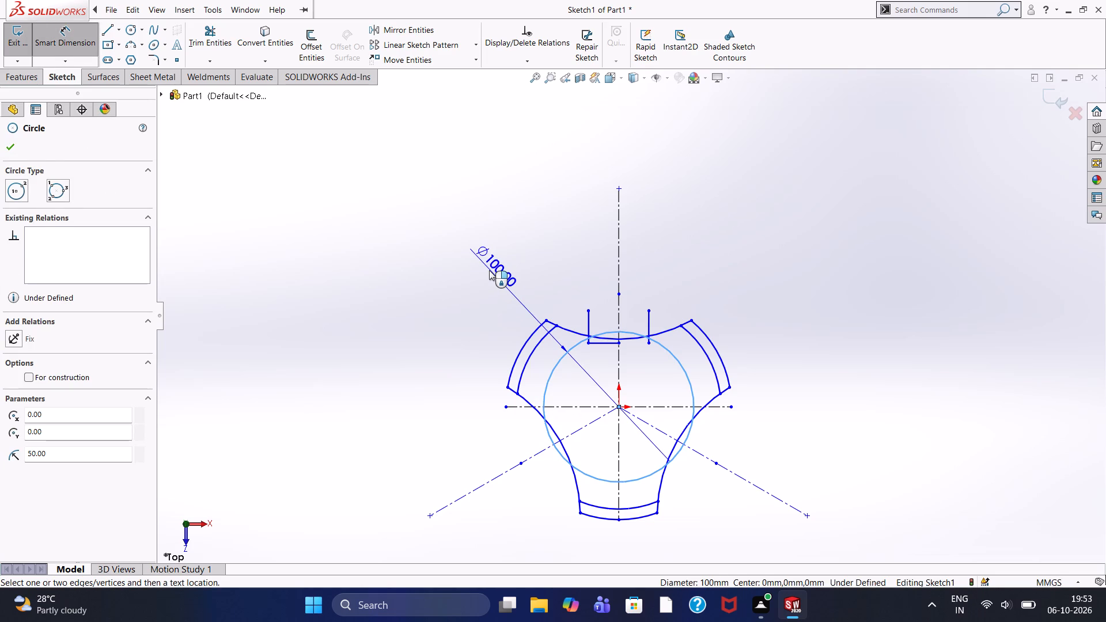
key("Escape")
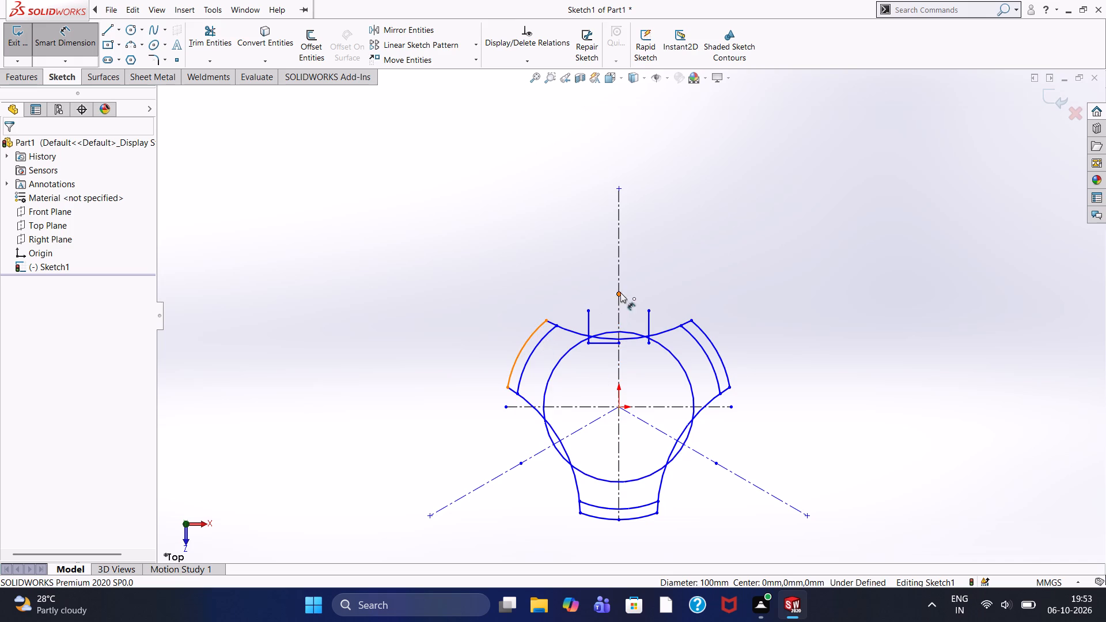
Draw a circle of about 26.91 mm radius centered where the vertical centerline meets the top concave arc.
scroll(636, 341, "down", 5)
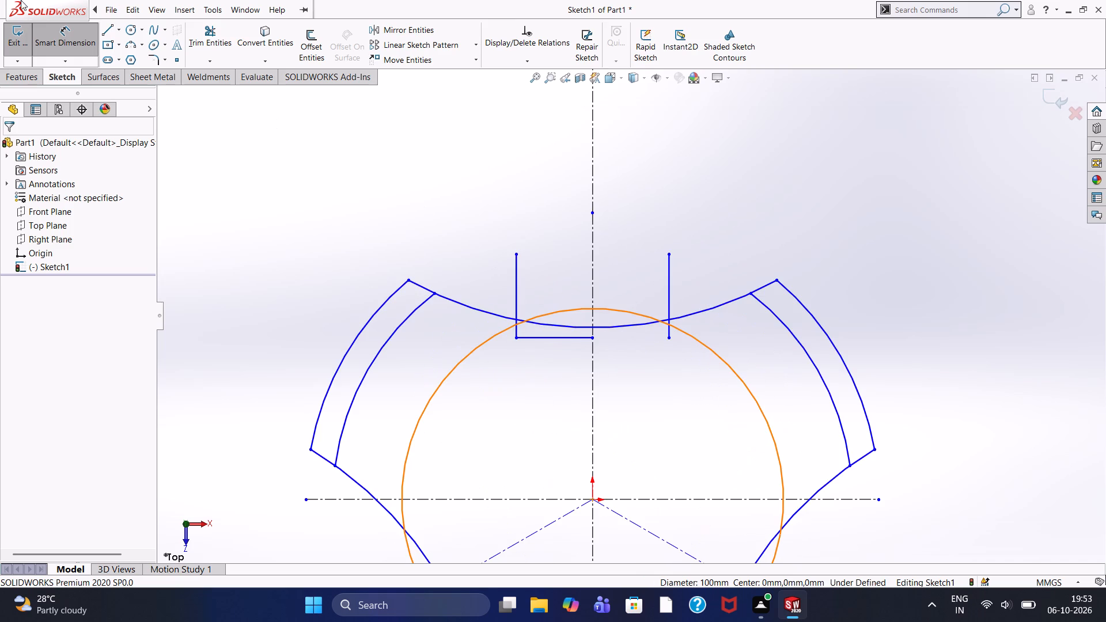
left_click(131, 31)
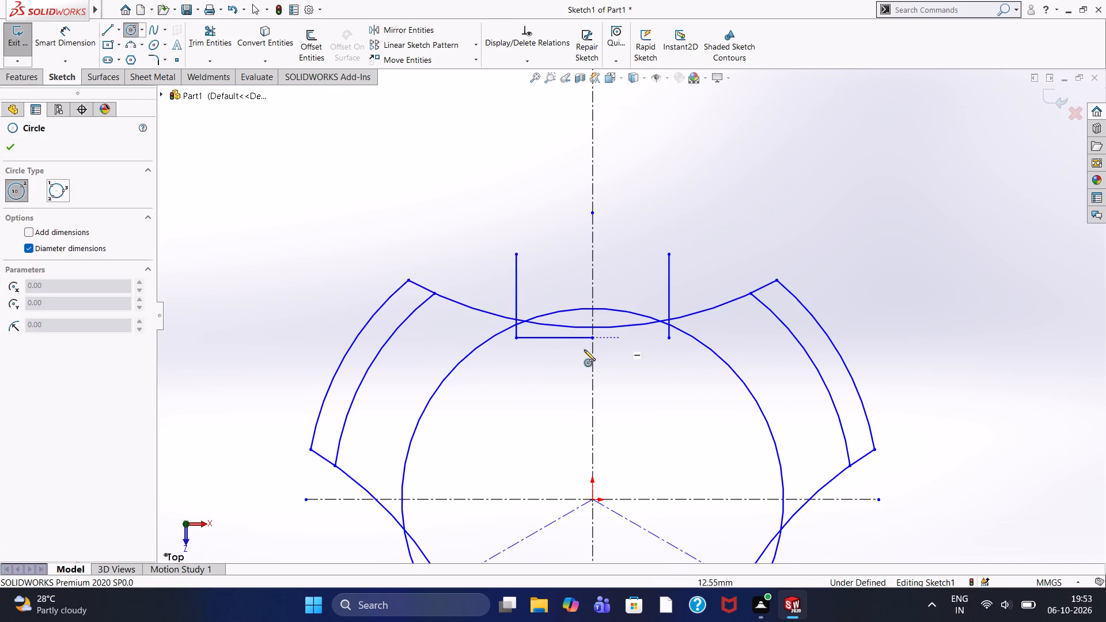
left_click(593, 330)
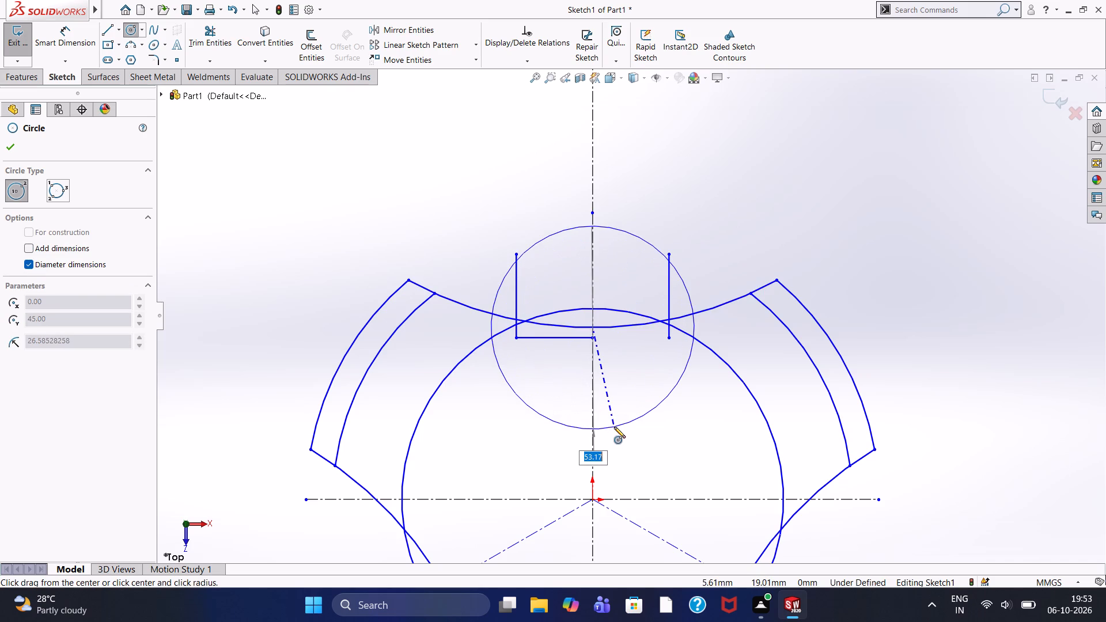
left_click(615, 428)
right_click(399, 191)
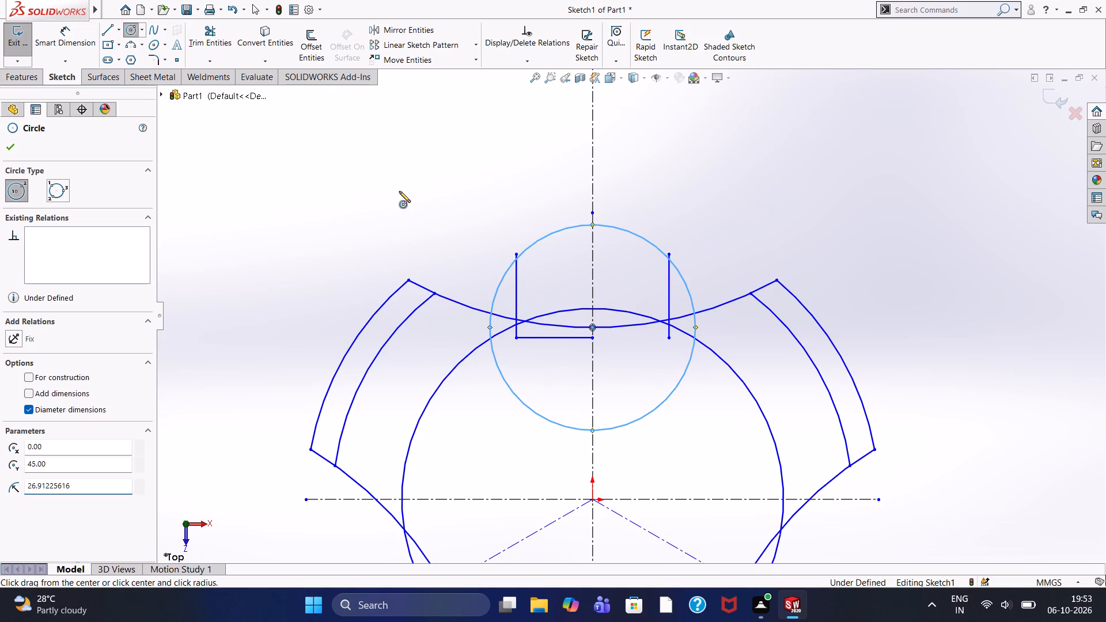
Delete the 100 mm diameter circle centered on the origin.
left_click(423, 202)
left_click(455, 365)
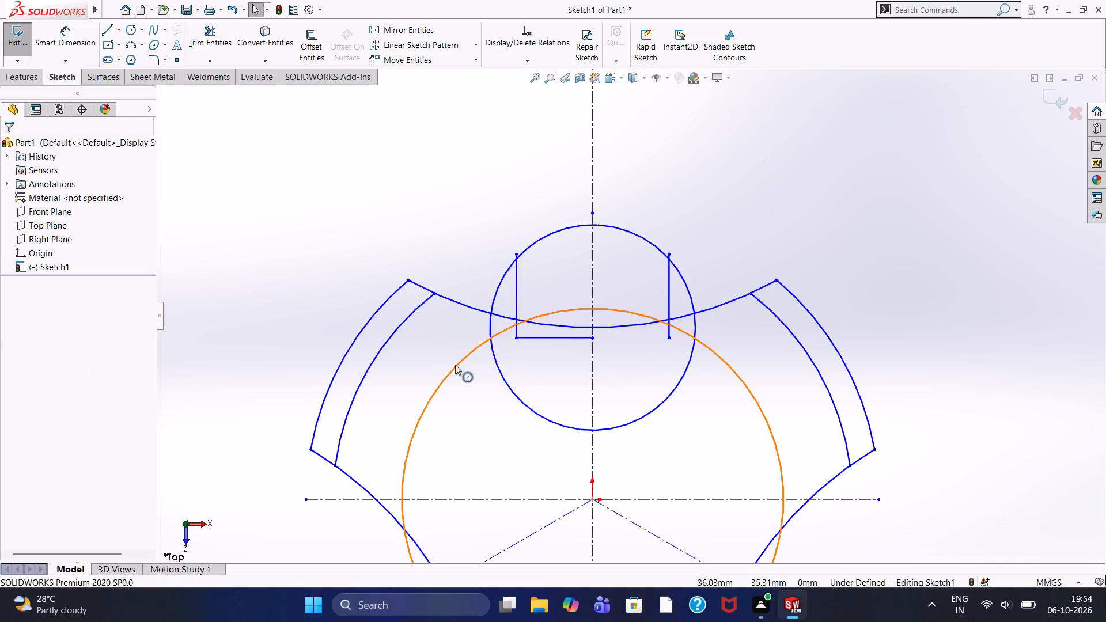
key("Delete")
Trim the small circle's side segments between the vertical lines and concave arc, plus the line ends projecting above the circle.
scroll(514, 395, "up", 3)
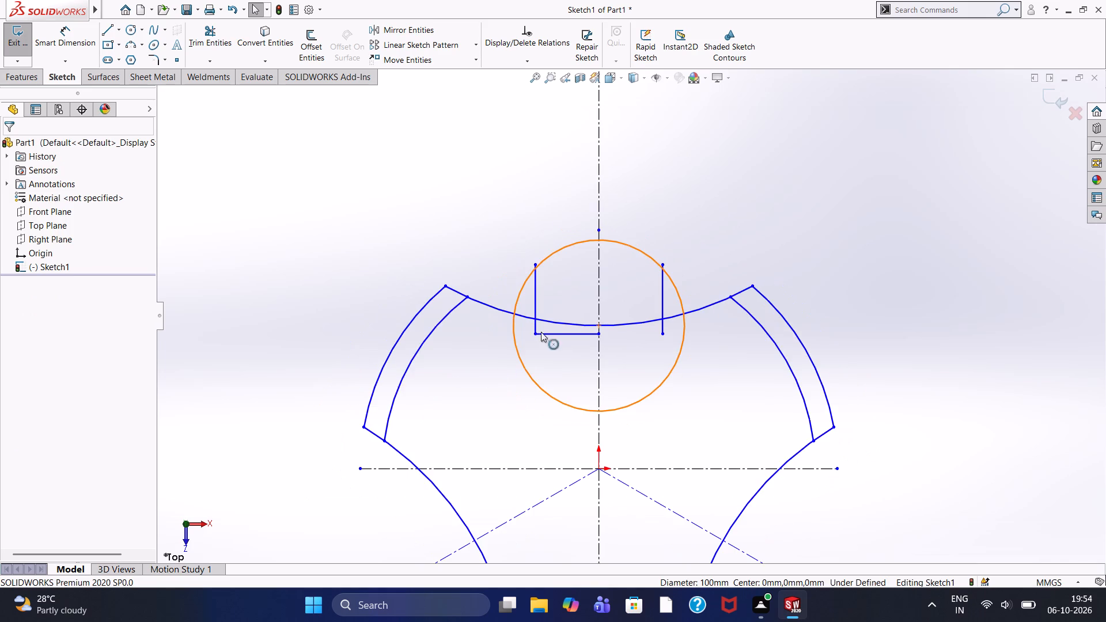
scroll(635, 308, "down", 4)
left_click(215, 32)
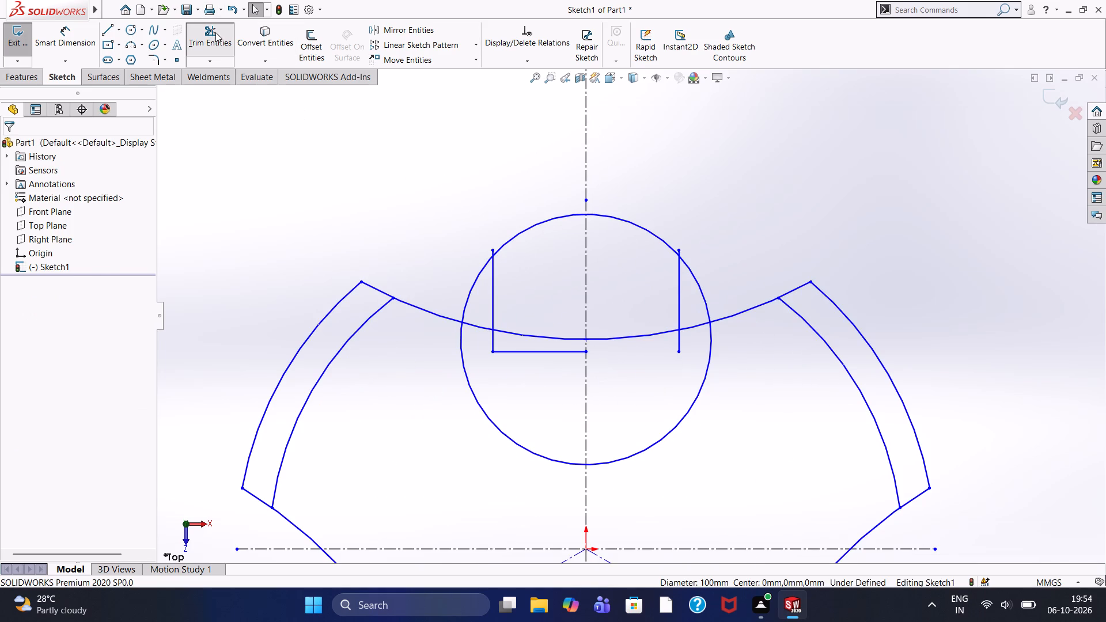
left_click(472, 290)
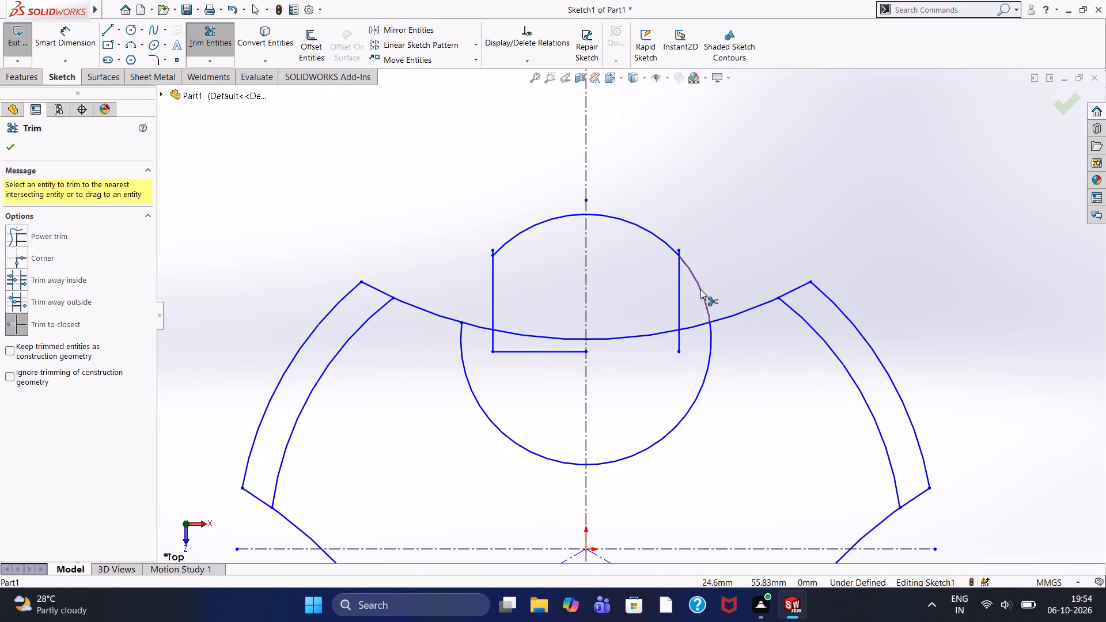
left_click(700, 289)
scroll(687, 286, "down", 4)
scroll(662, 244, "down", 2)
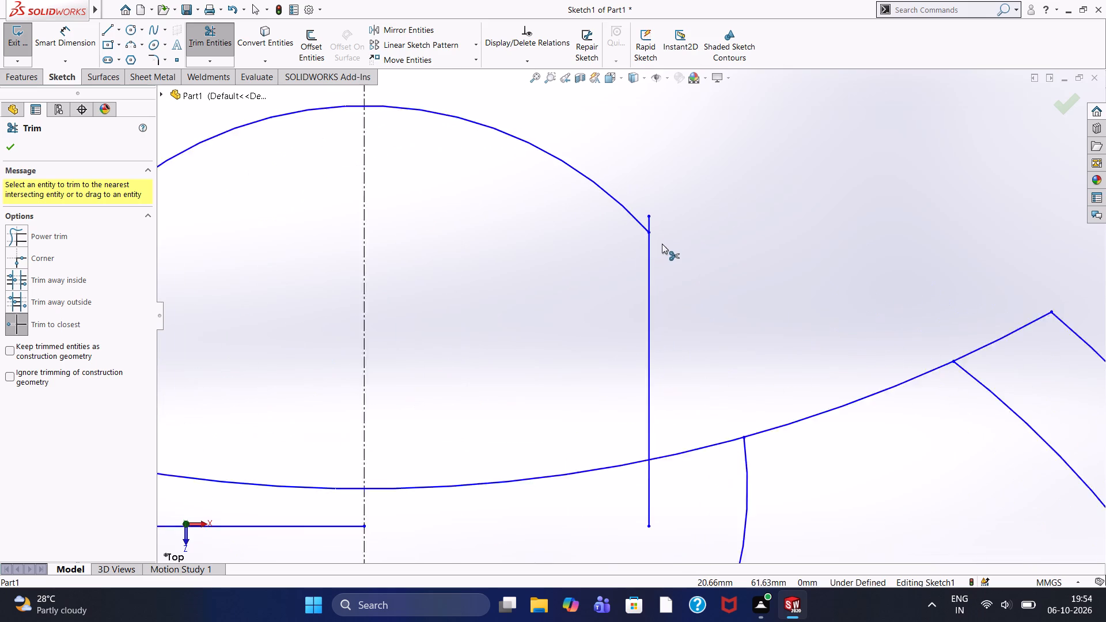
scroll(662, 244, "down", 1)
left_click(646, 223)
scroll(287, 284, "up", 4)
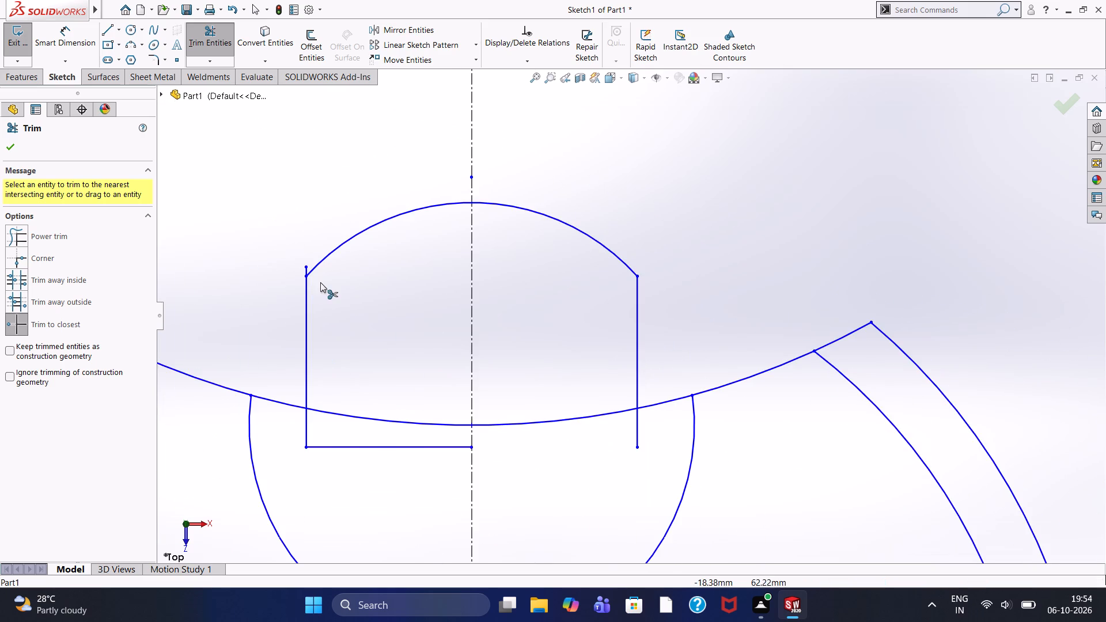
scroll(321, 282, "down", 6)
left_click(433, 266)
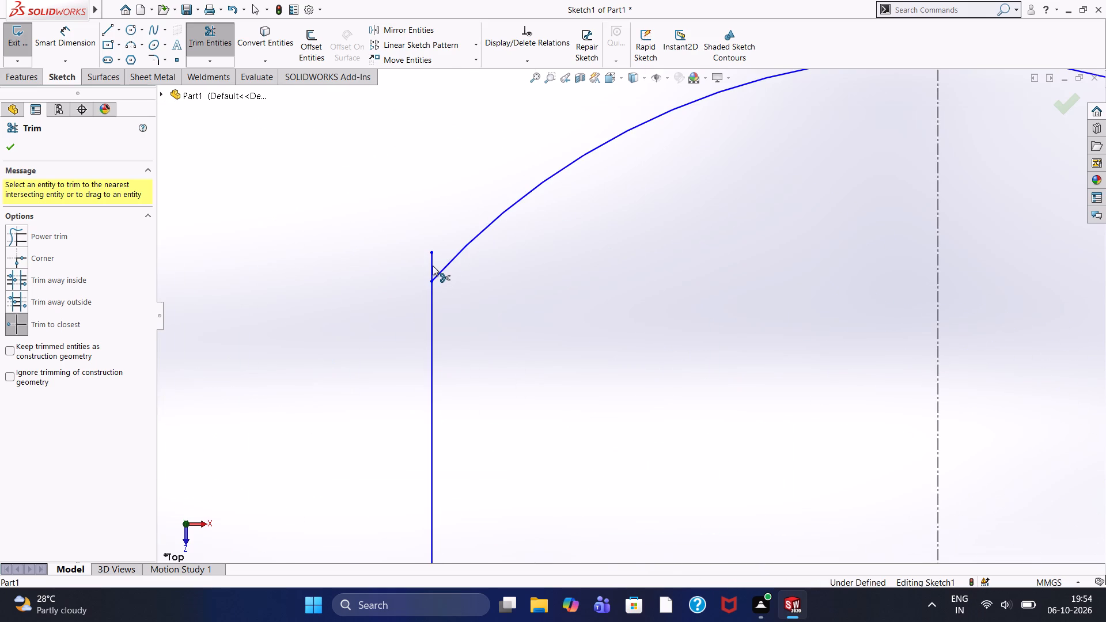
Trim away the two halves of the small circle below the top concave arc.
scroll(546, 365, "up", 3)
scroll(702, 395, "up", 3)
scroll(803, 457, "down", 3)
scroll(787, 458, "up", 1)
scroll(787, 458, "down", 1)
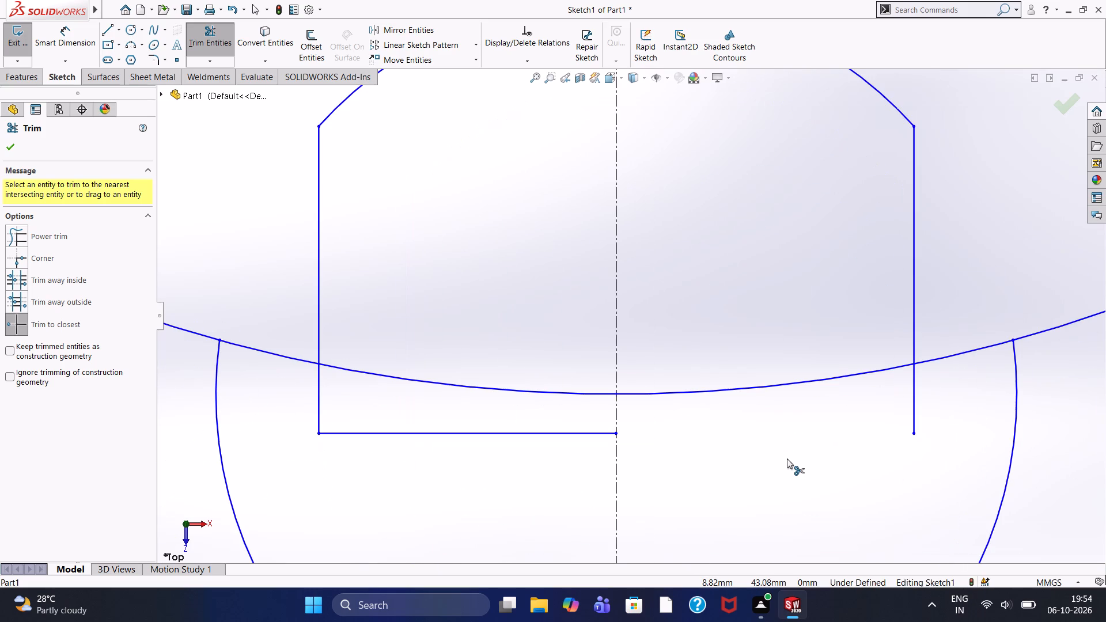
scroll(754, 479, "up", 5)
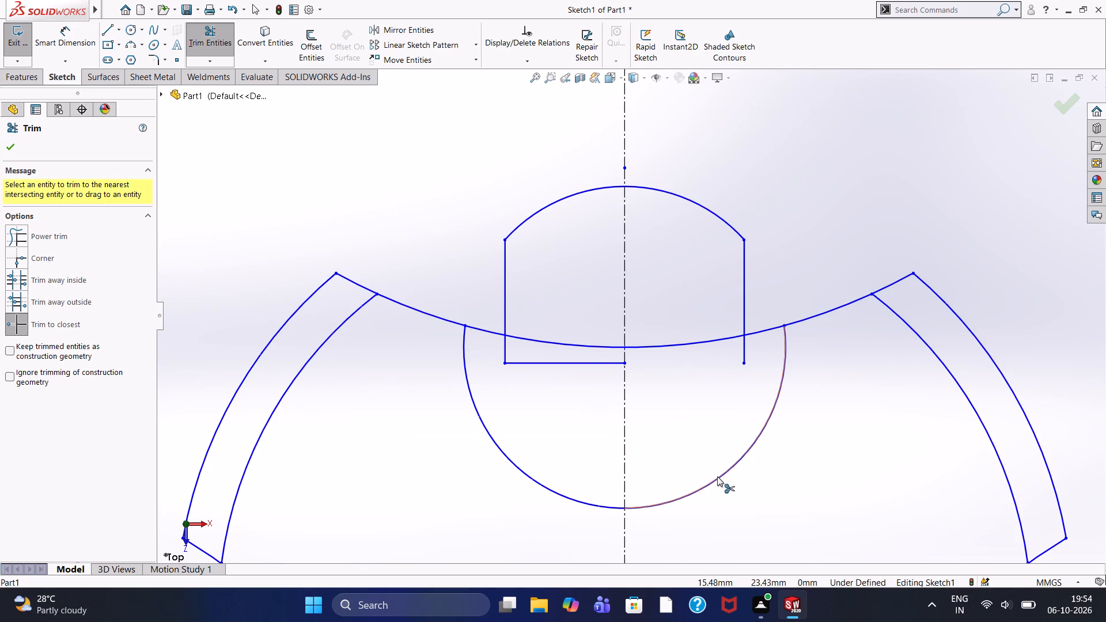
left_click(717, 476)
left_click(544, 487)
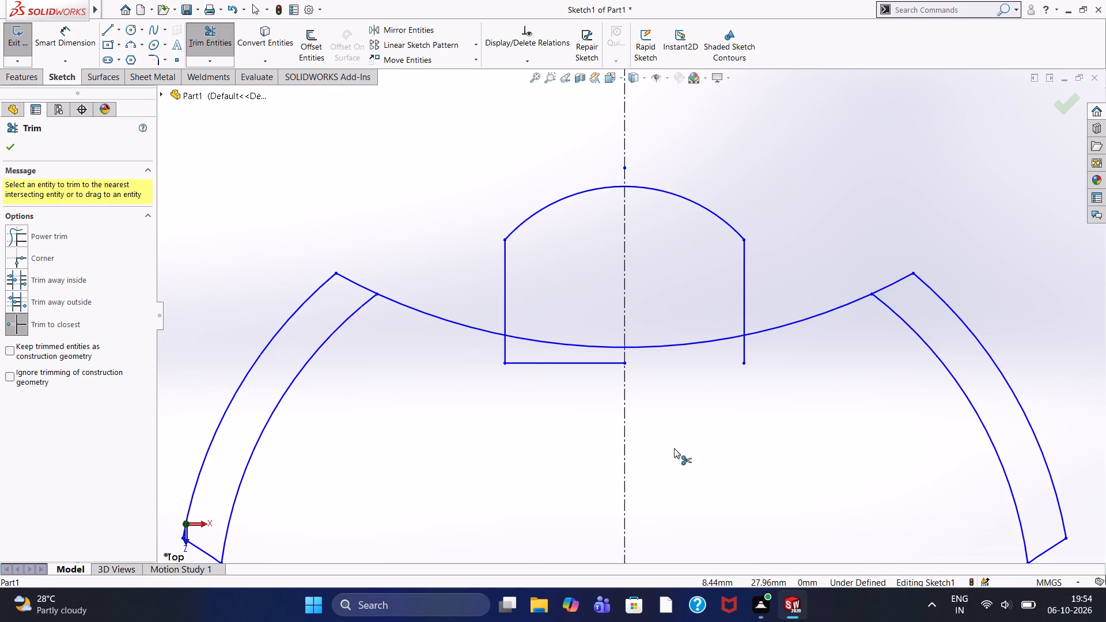
Delete the remaining arc of the small circle above the two vertical lines.
scroll(674, 448, "up", 2)
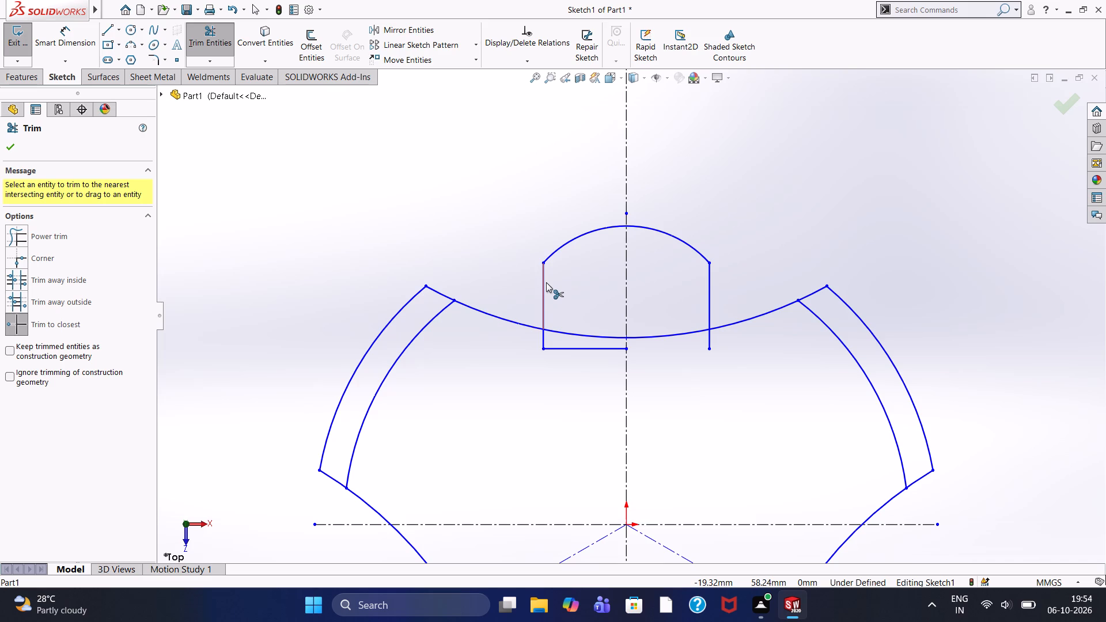
left_click(571, 241)
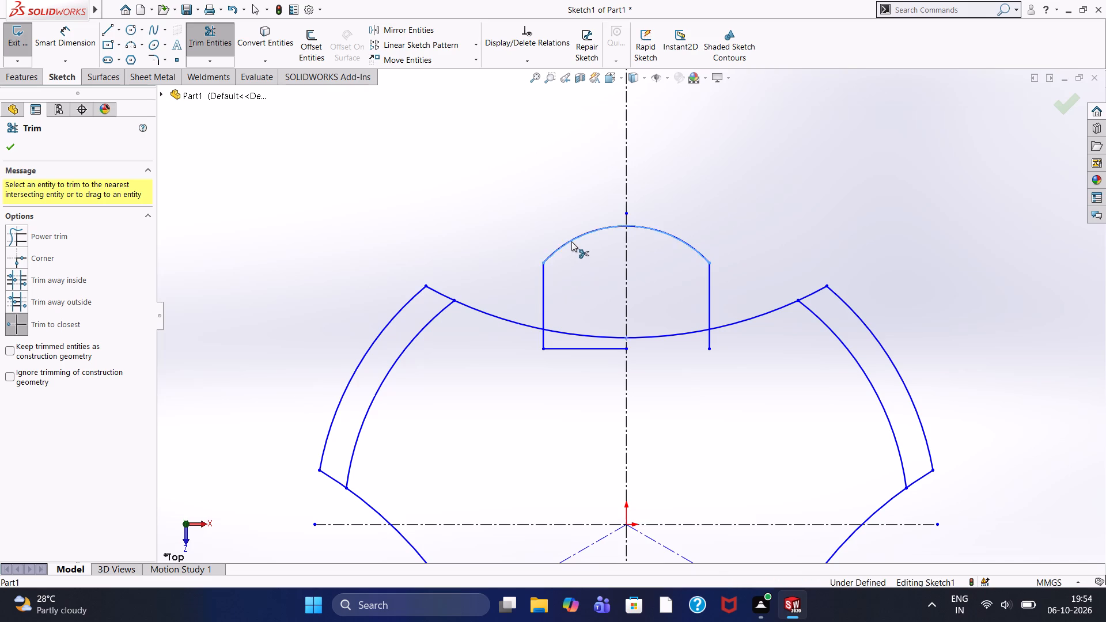
key("Delete")
left_click(645, 227)
key("Delete")
Draw a circle of about 65.43 mm radius centered on the origin, crossing the two vertical lines near their upper ends.
left_click(130, 24)
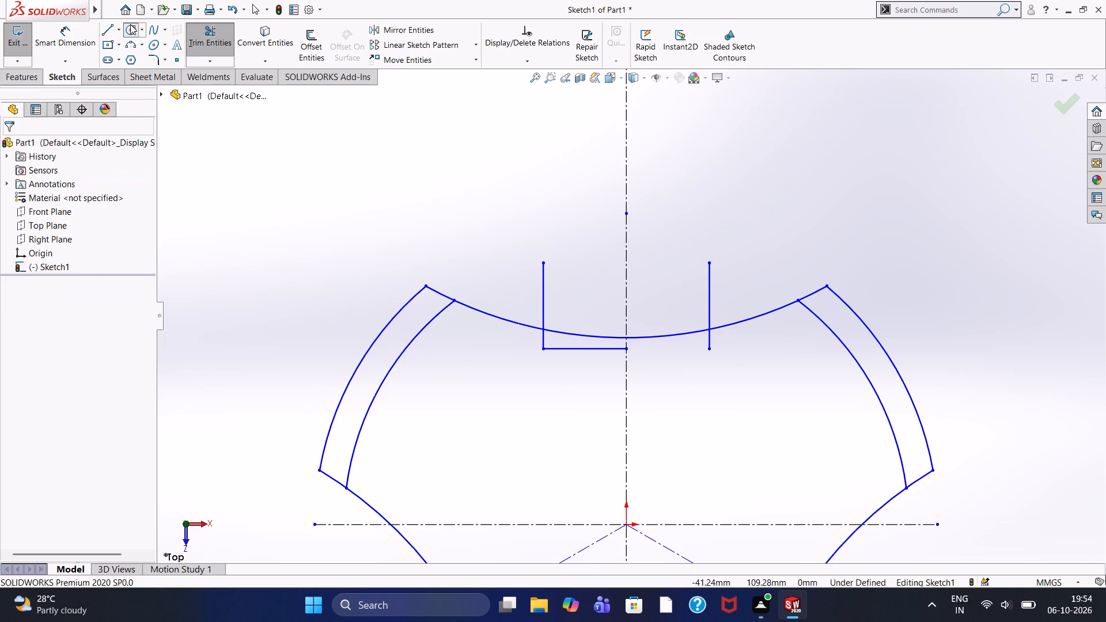
scroll(642, 533, "down", 1)
scroll(622, 515, "up", 5)
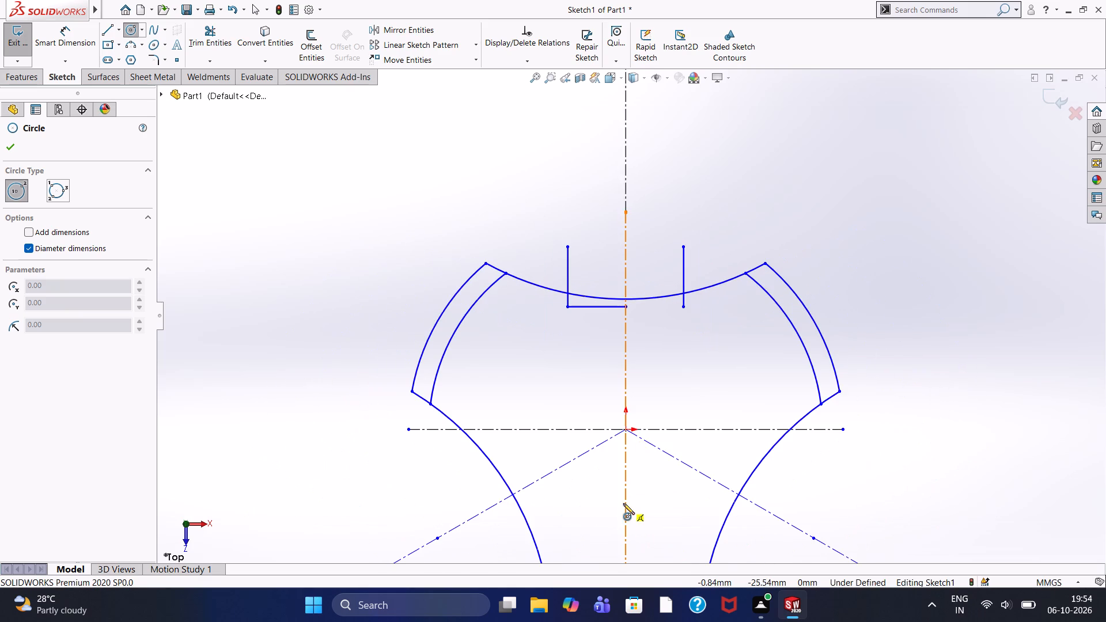
left_click(626, 430)
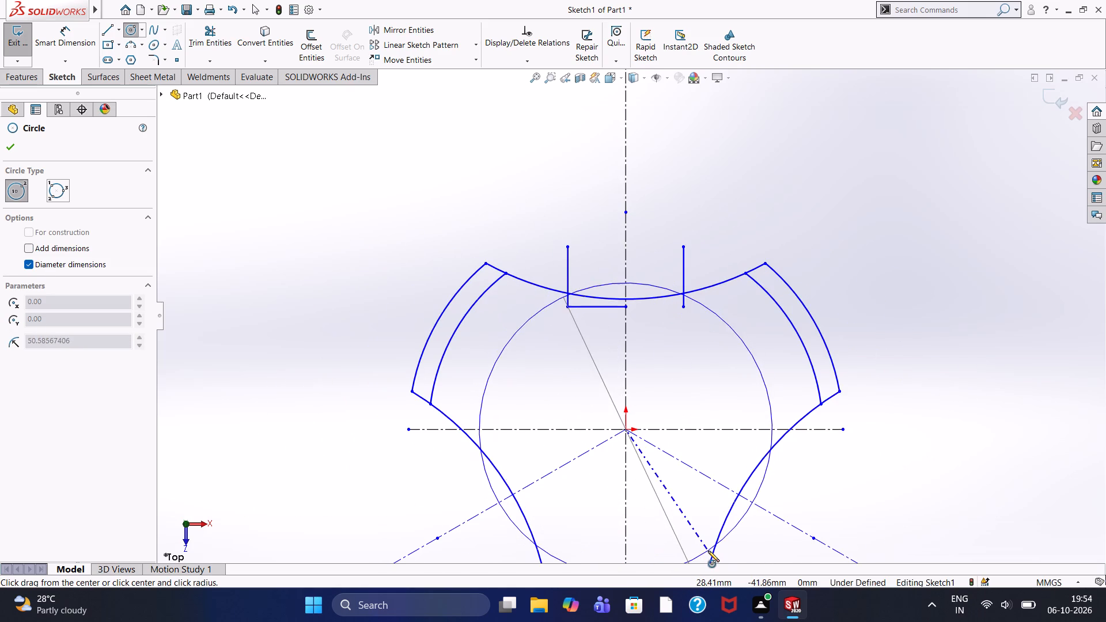
scroll(708, 551, "up", 1)
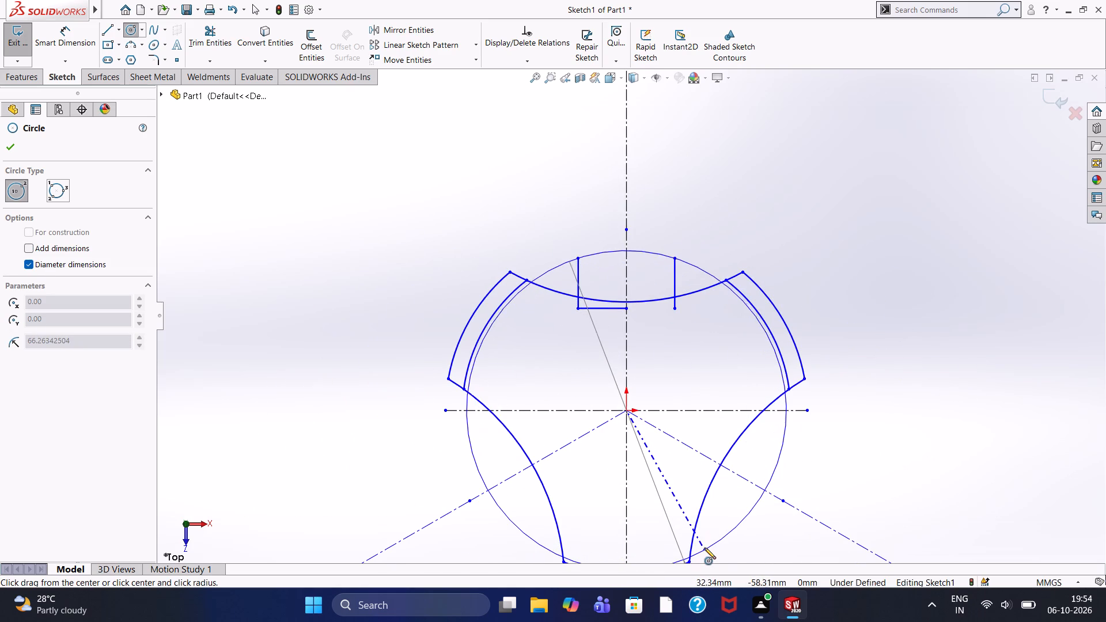
left_click(704, 548)
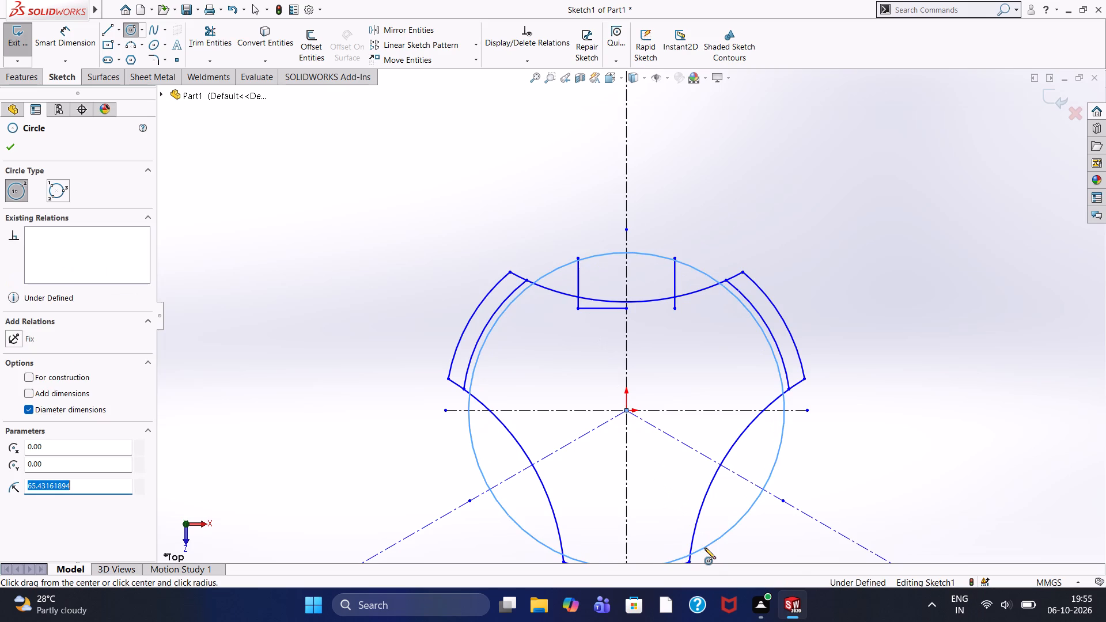
right_click(307, 242)
left_click(328, 252)
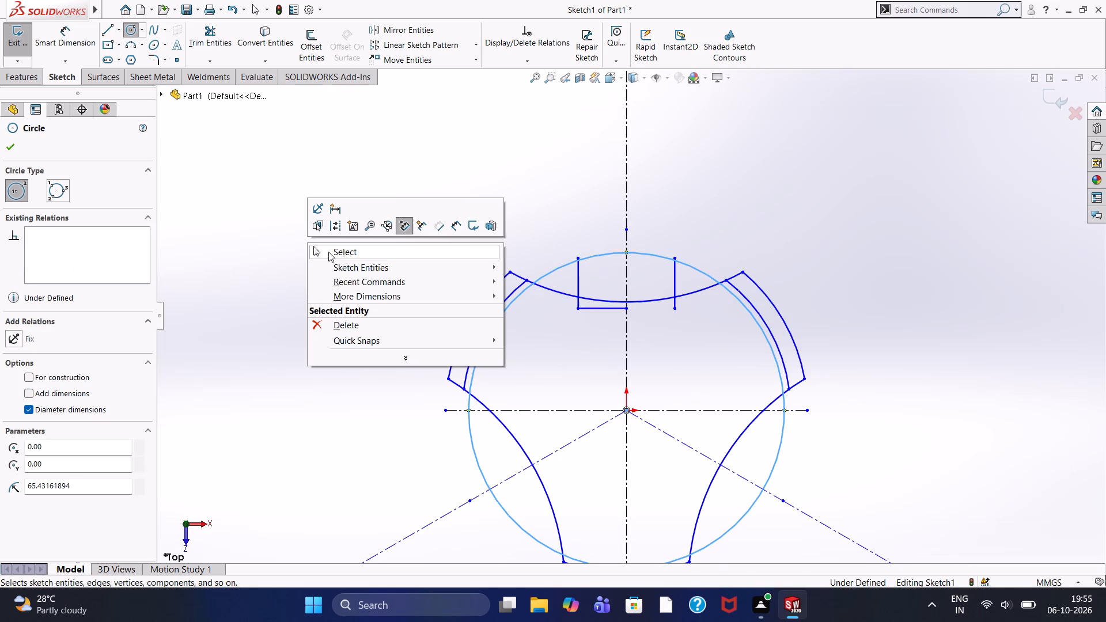
Trim the vertical line ends above the new circle and the circle's segments between those lines and the top concave arc.
scroll(605, 287, "down", 7)
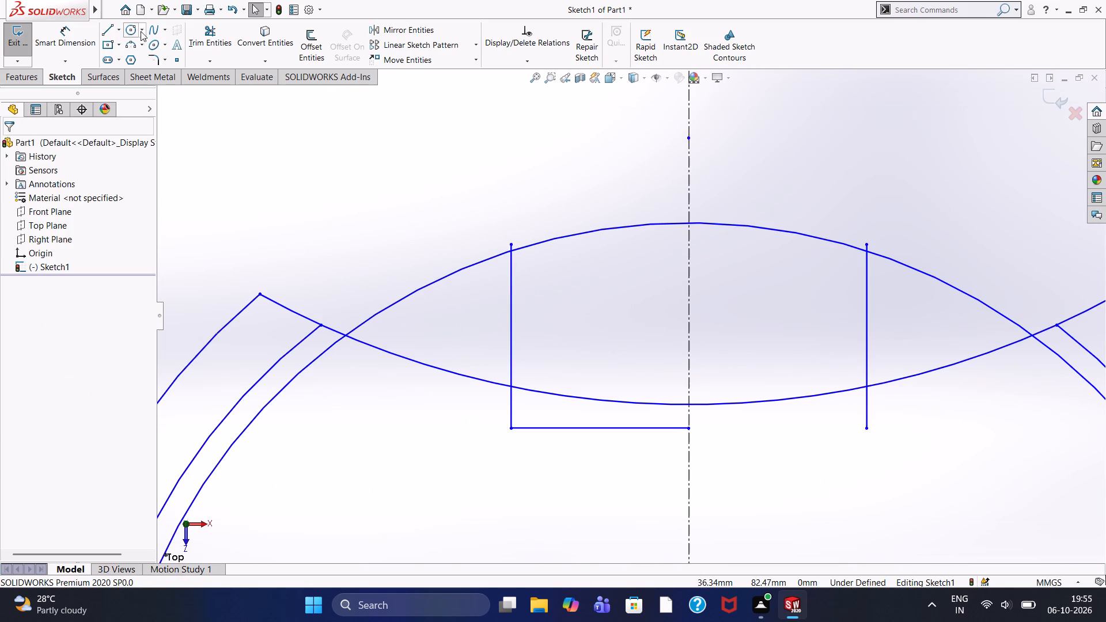
left_click(192, 28)
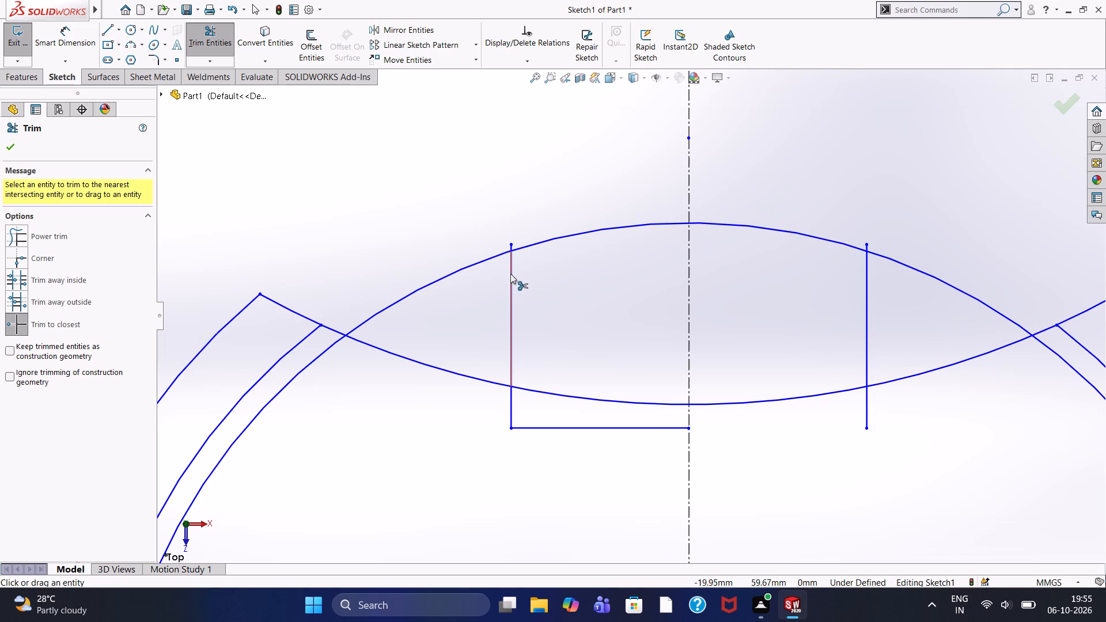
scroll(510, 253, "down", 5)
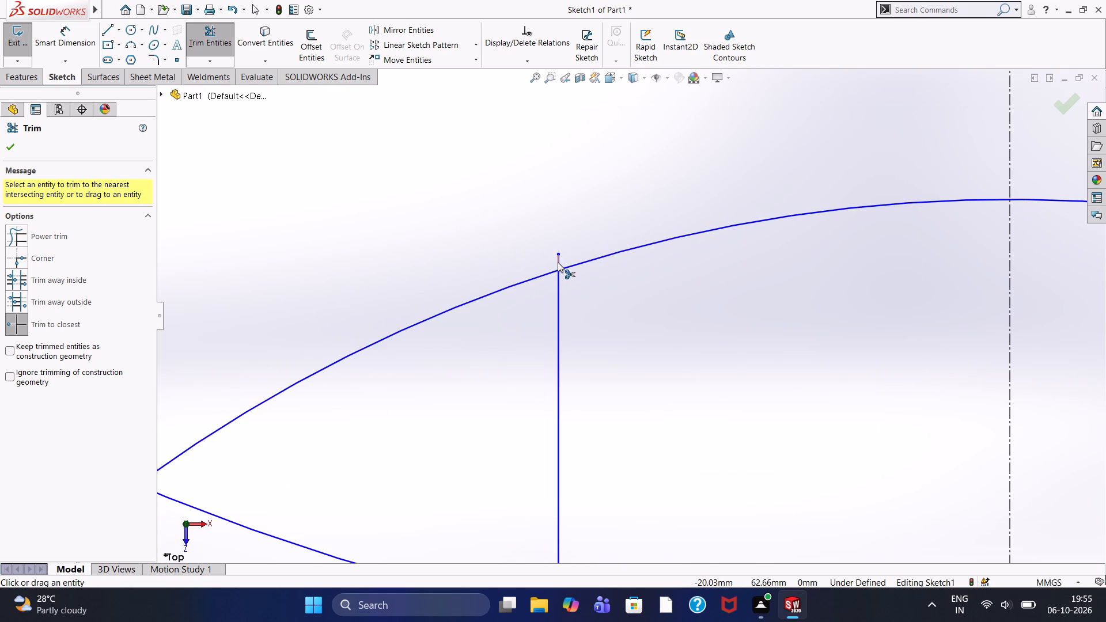
left_click(558, 262)
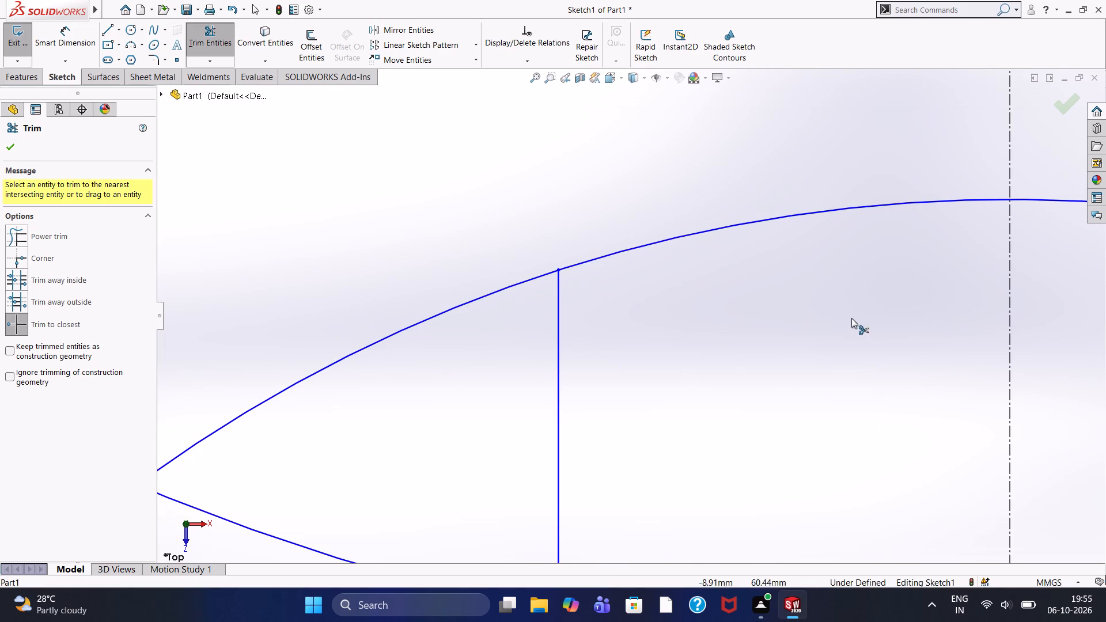
scroll(815, 313, "up", 5)
scroll(1070, 312, "down", 4)
scroll(795, 337, "down", 2)
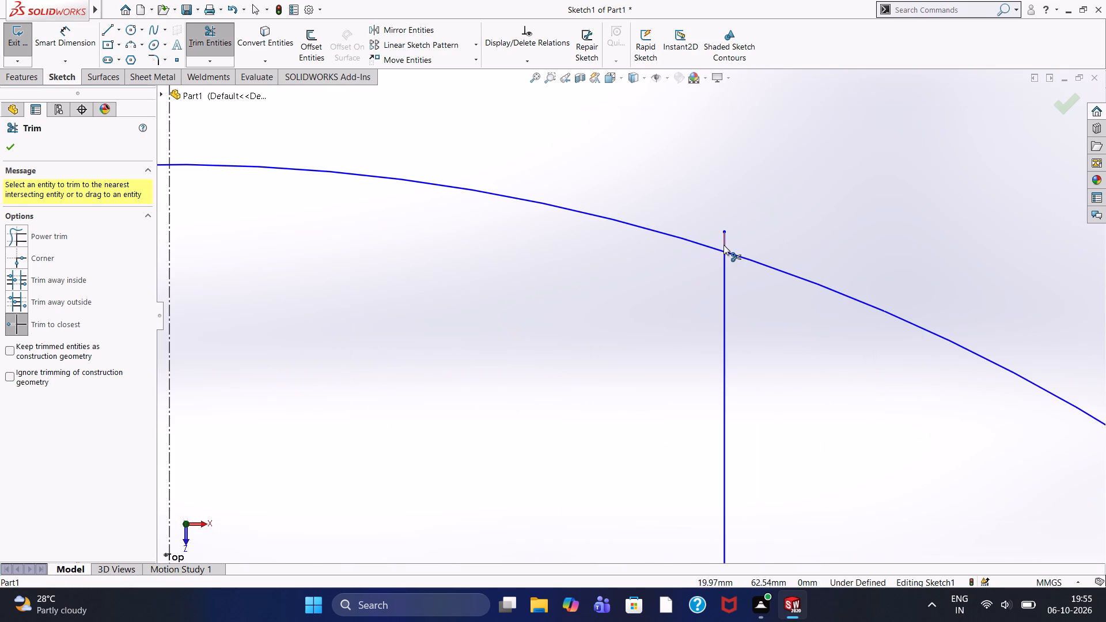
left_click(724, 245)
scroll(702, 317, "up", 11)
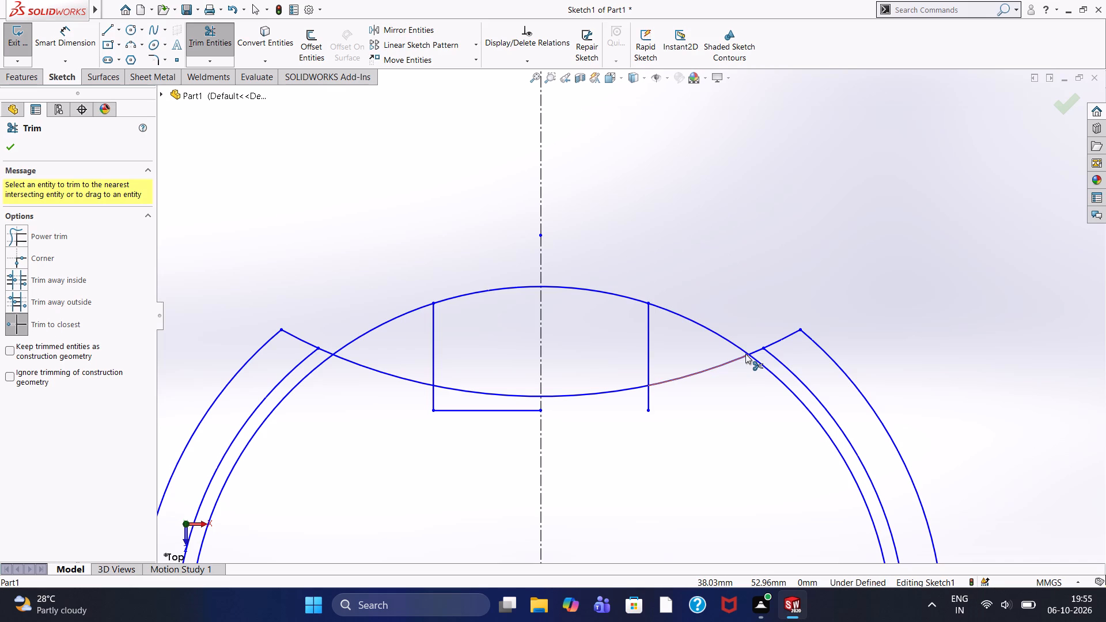
left_click(710, 329)
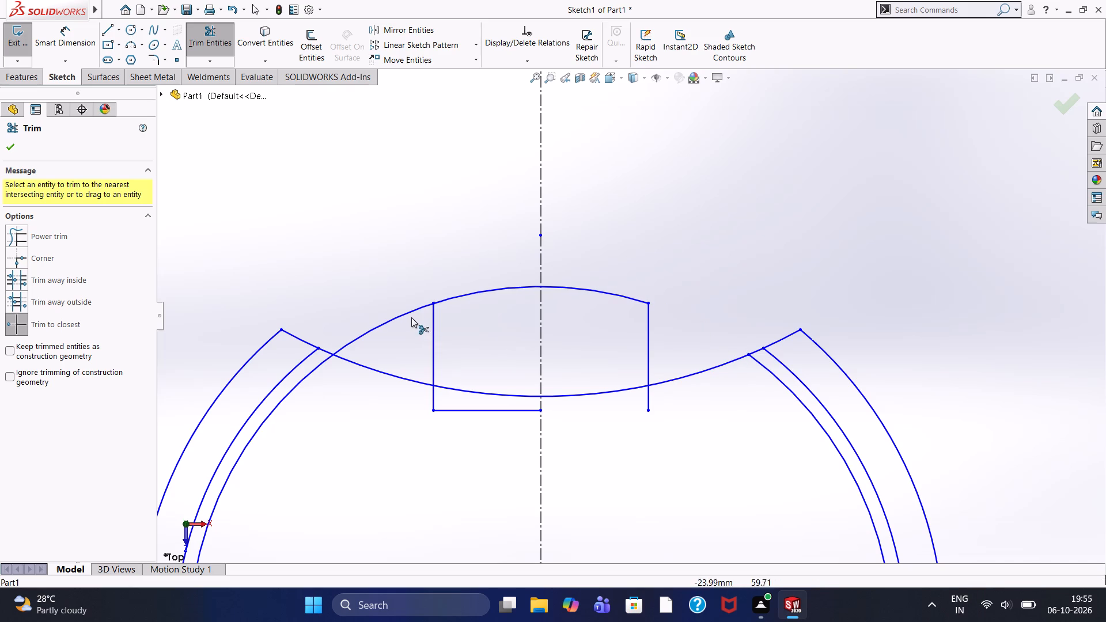
left_click(405, 314)
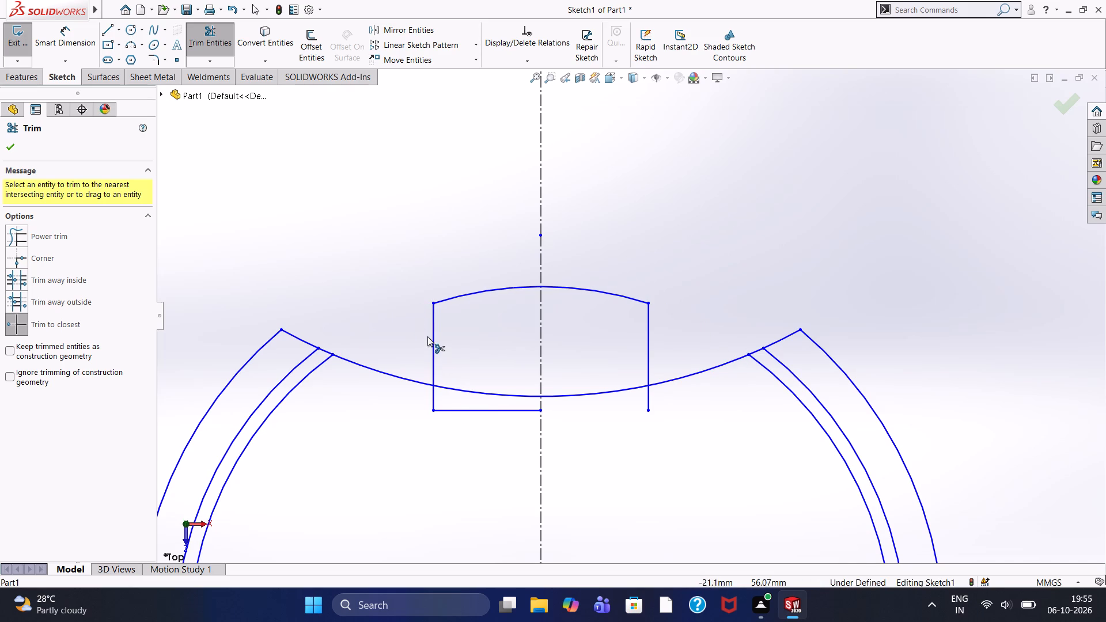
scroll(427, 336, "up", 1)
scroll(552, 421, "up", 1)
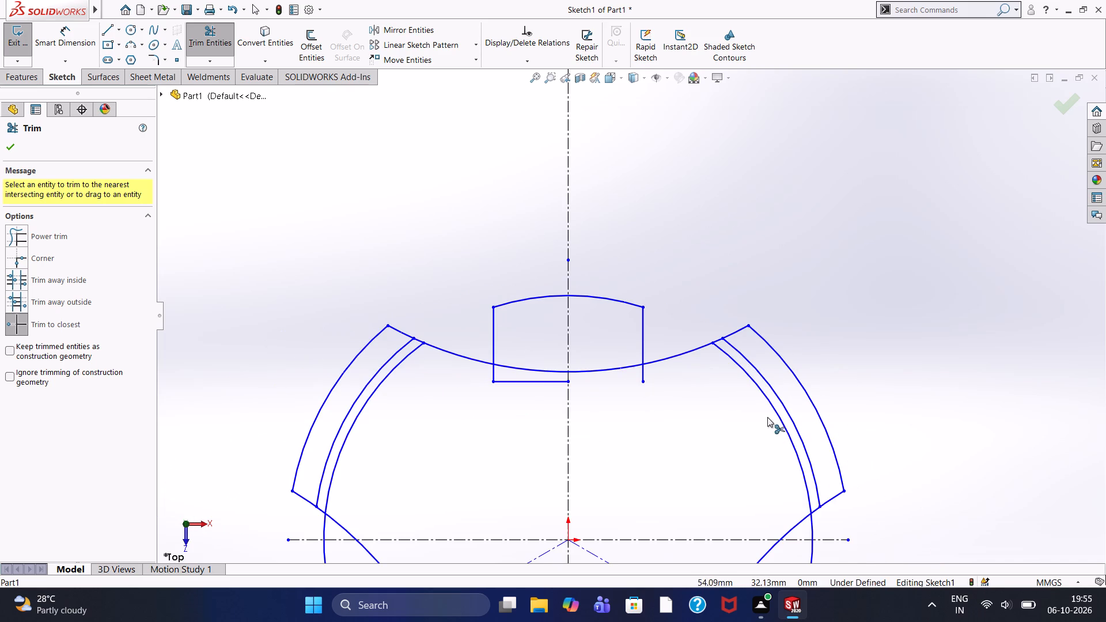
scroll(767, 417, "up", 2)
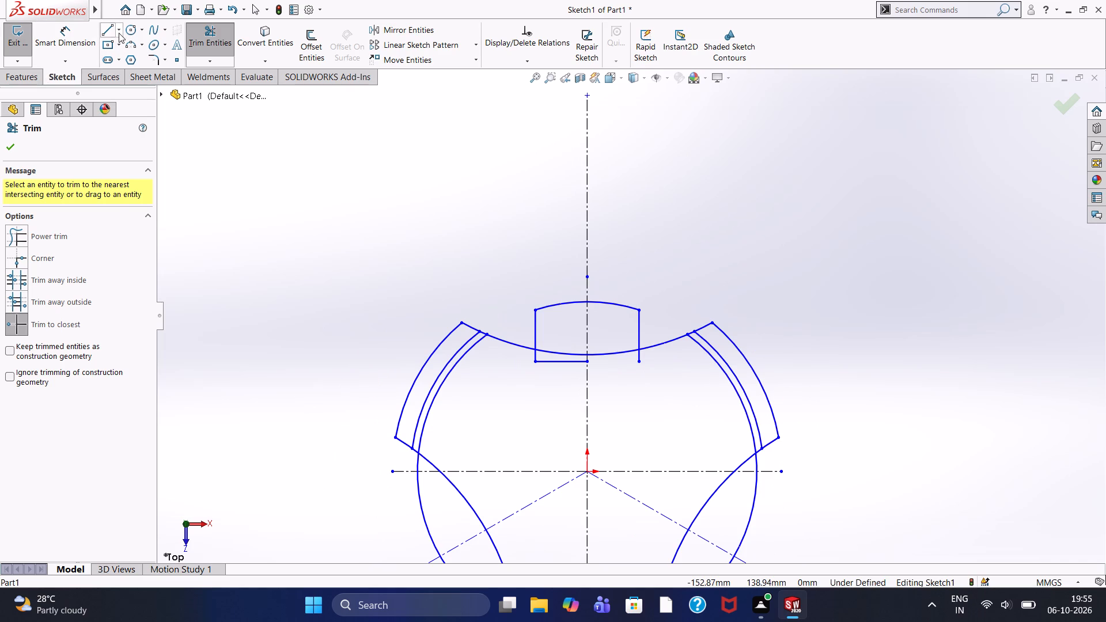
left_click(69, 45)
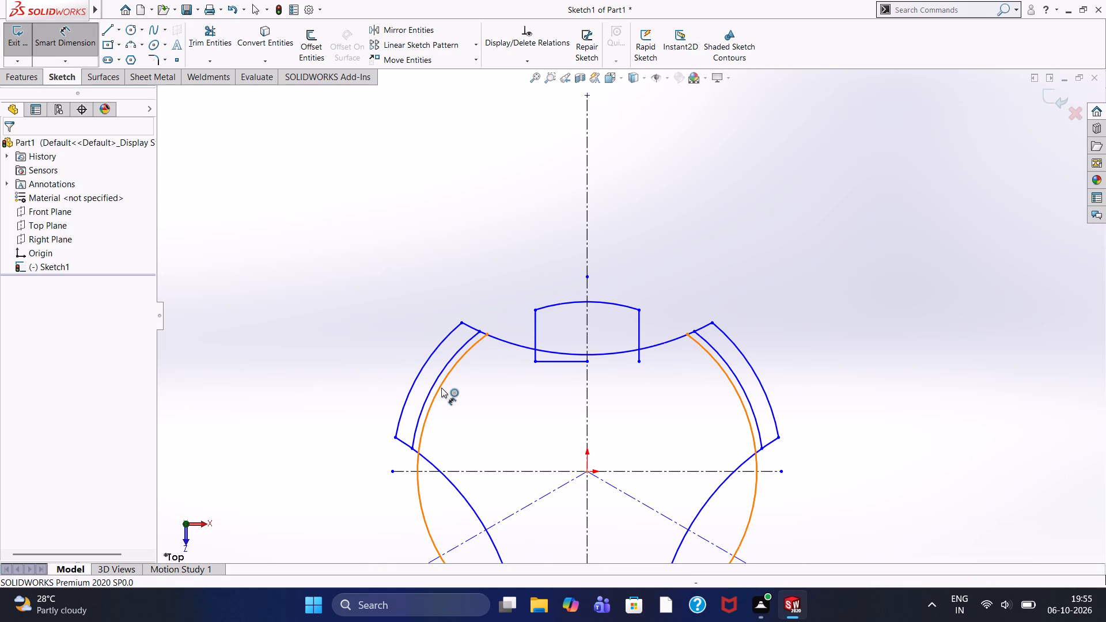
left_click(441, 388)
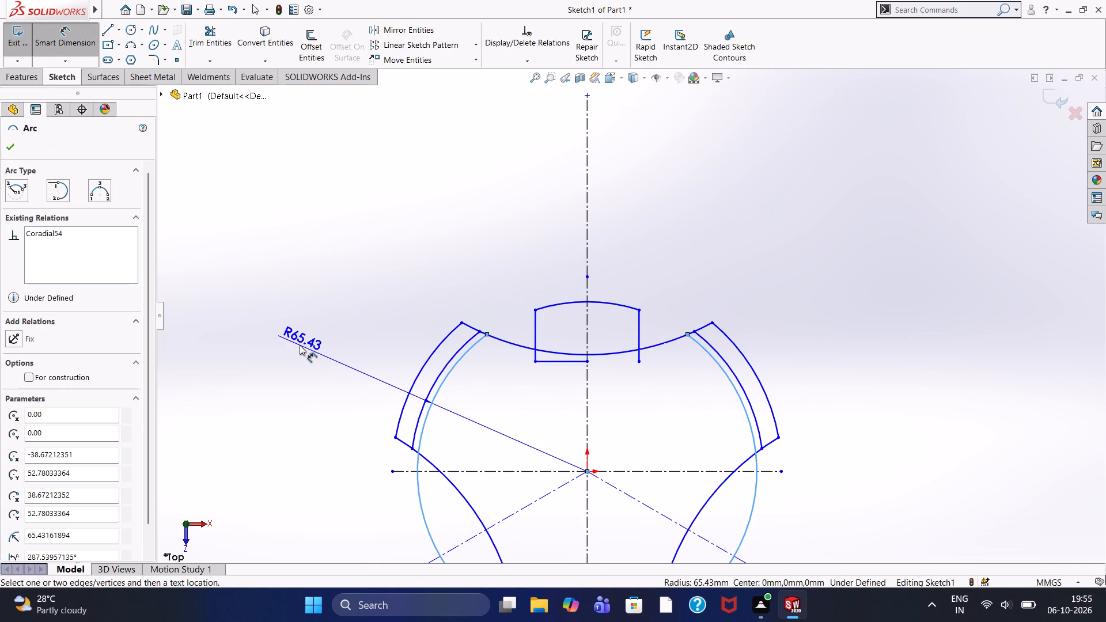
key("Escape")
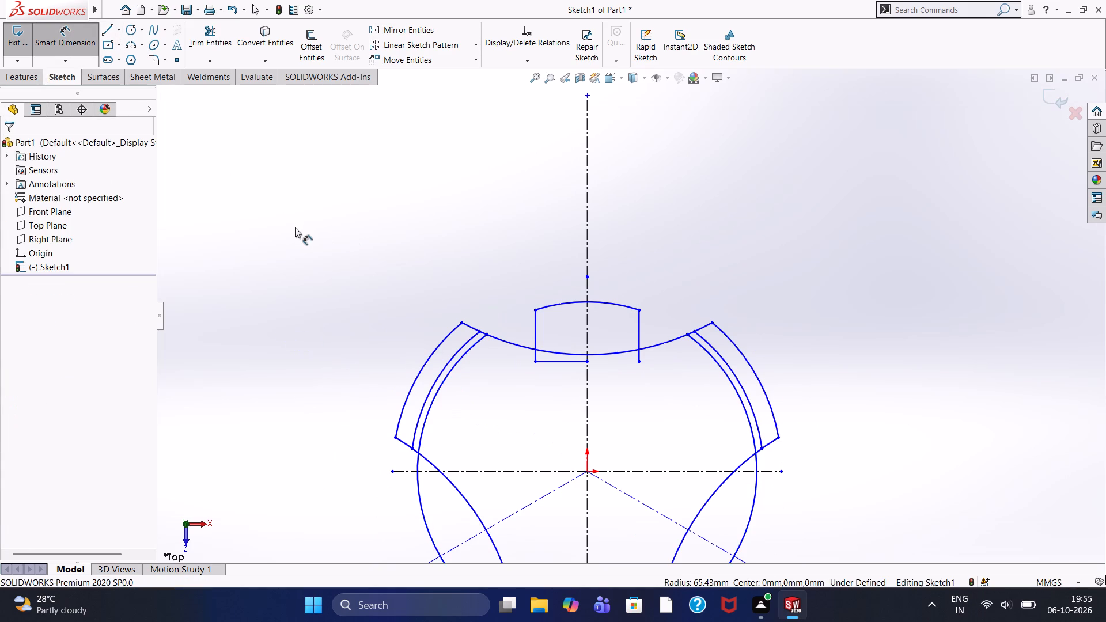
Draw another circle centered on the origin.
left_click(131, 33)
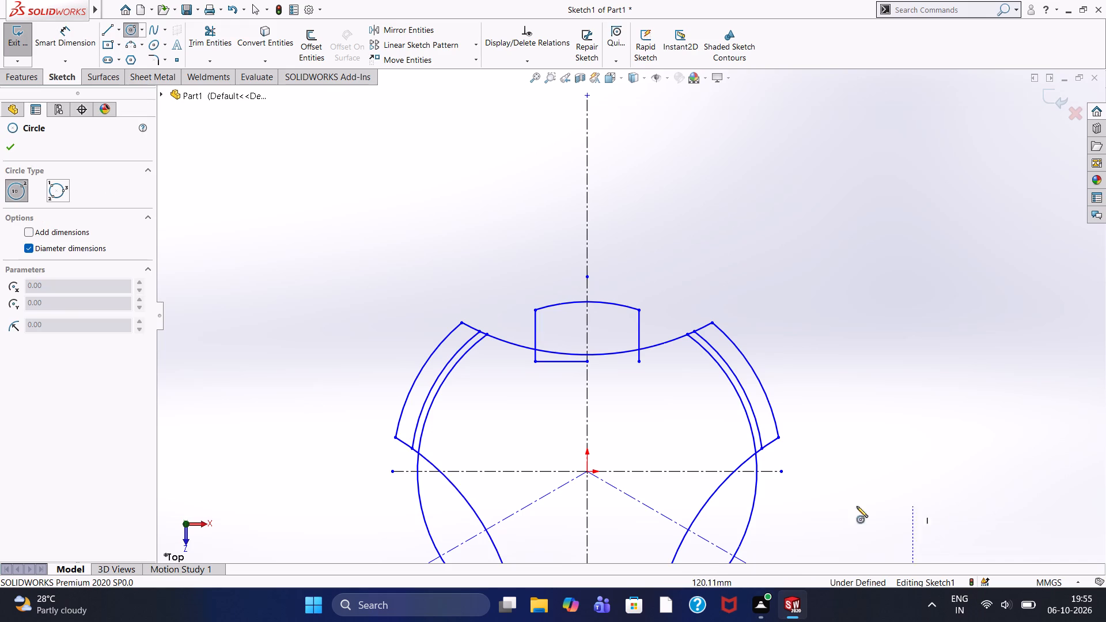
left_click(585, 471)
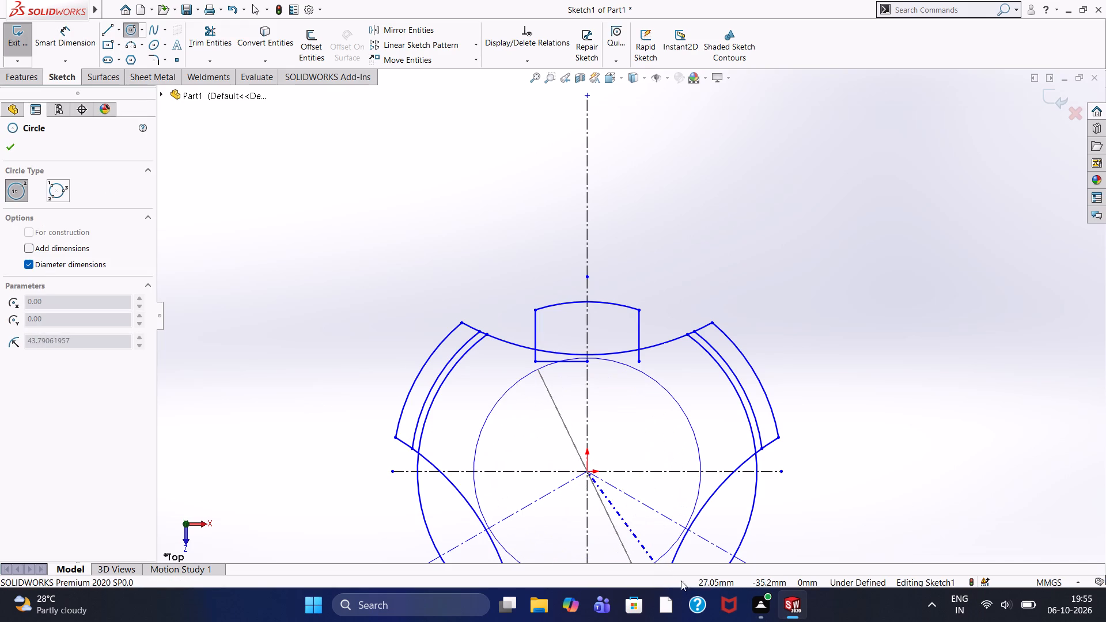
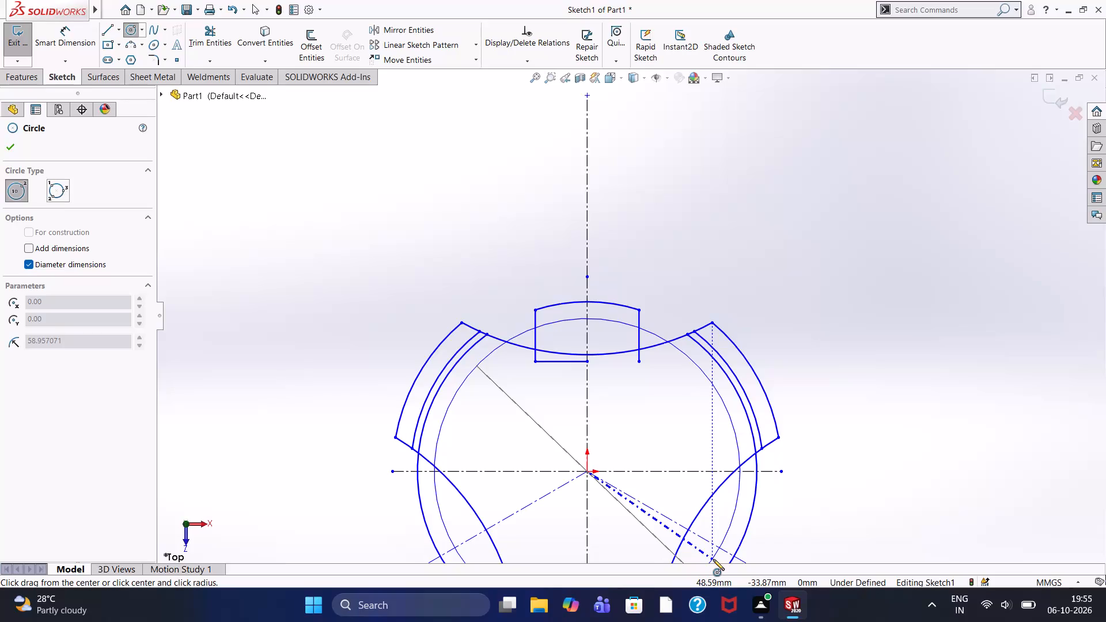
Finish the origin-centered circle at a radius of about 58.96 mm, just inside the existing large circle.
left_click(713, 559)
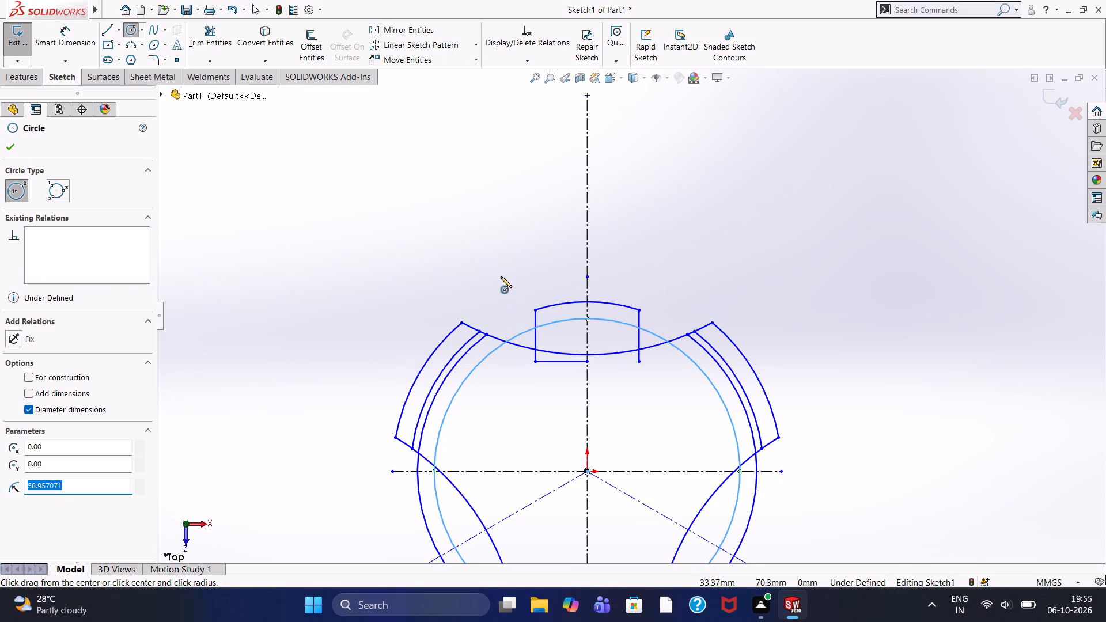
right_click(500, 260)
left_click(529, 276)
Draw a 20 mm line from the lower-left diagonal centerline near the concave arc, perpendicular to the centerline and heading up-left.
scroll(551, 370, "up", 3)
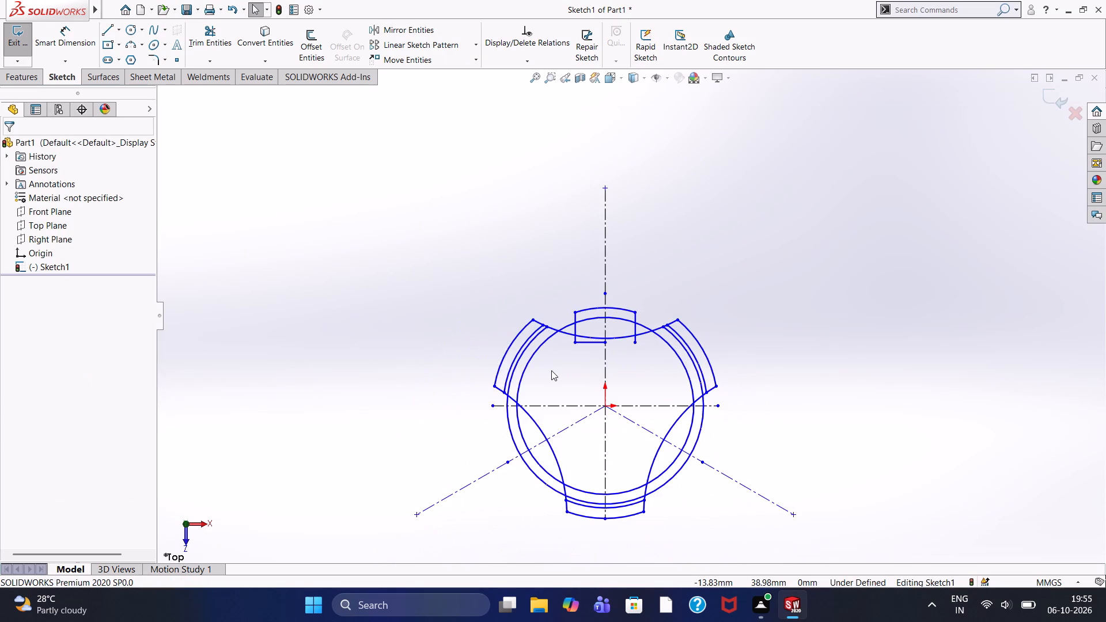
scroll(626, 440, "down", 2)
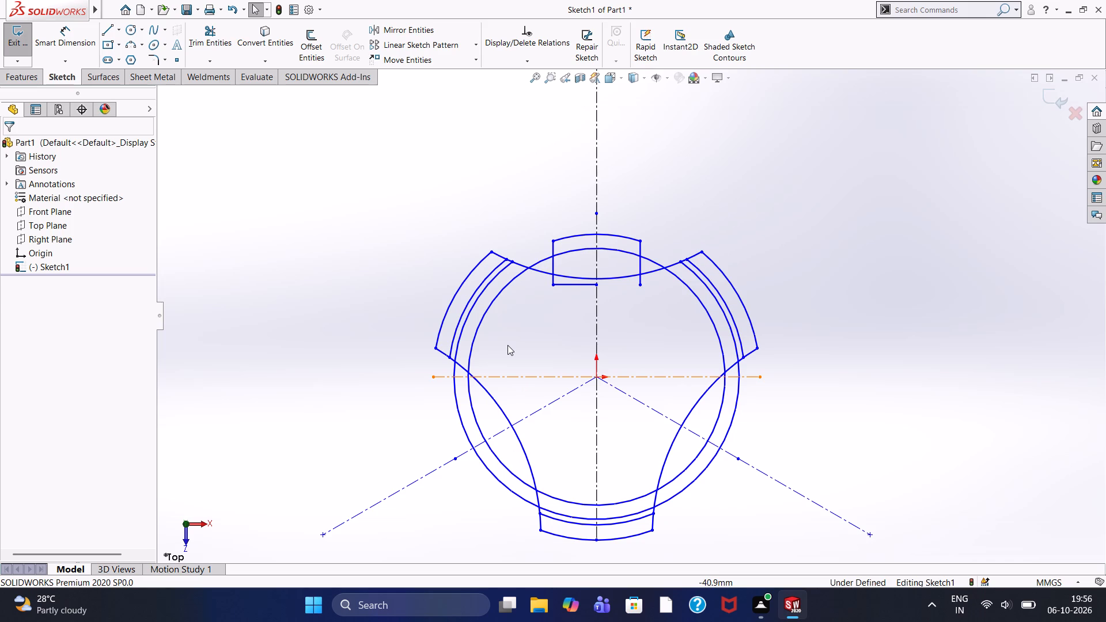
left_click(109, 29)
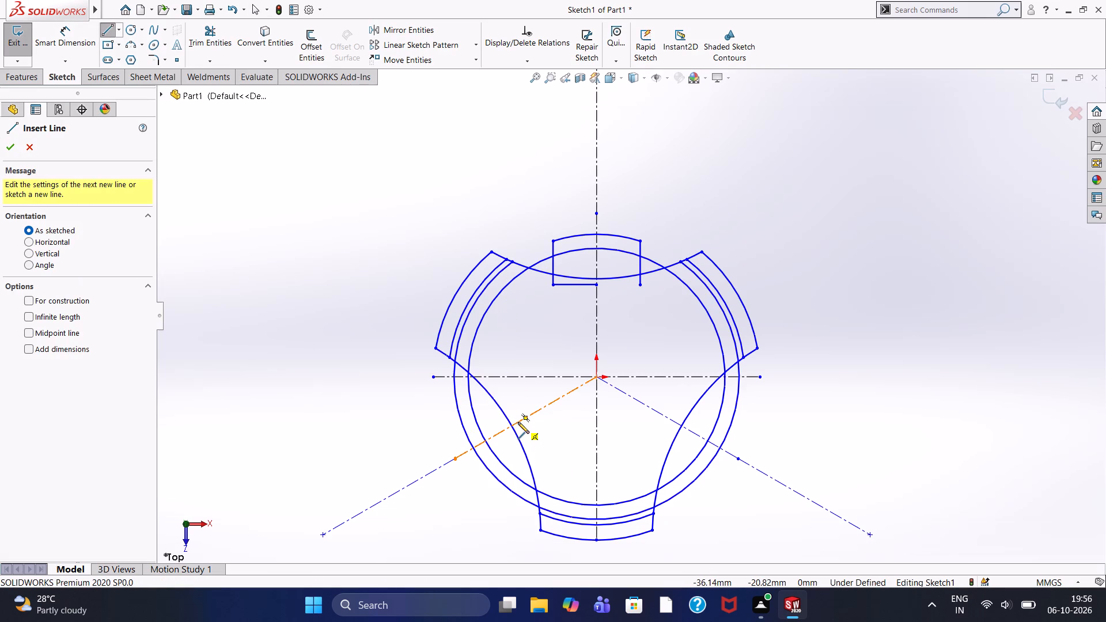
left_click(518, 422)
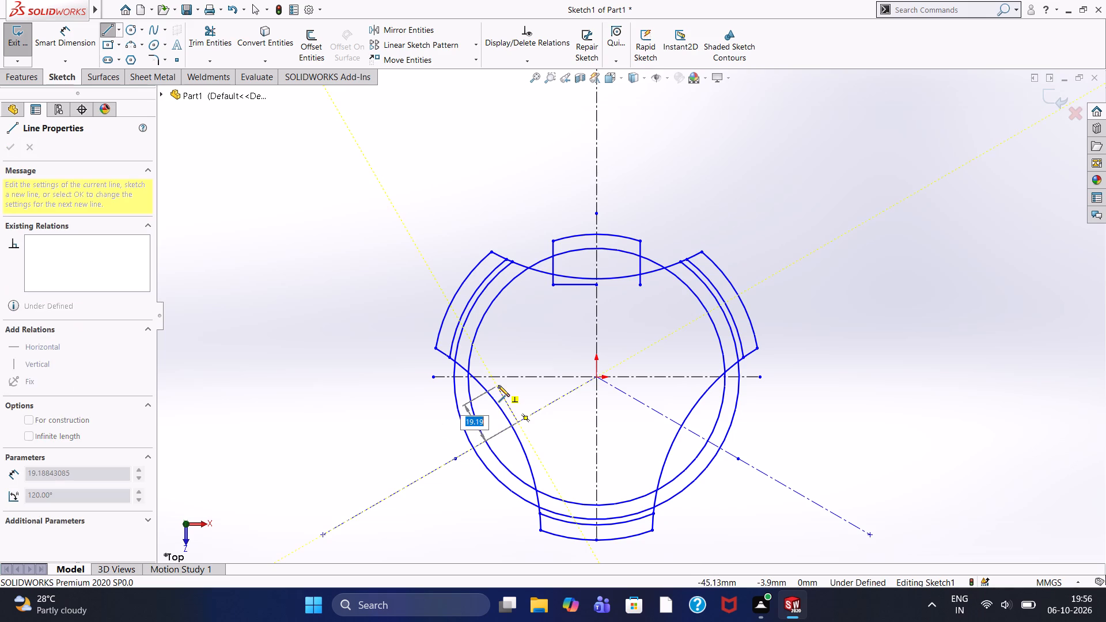
type("20")
key("Return")
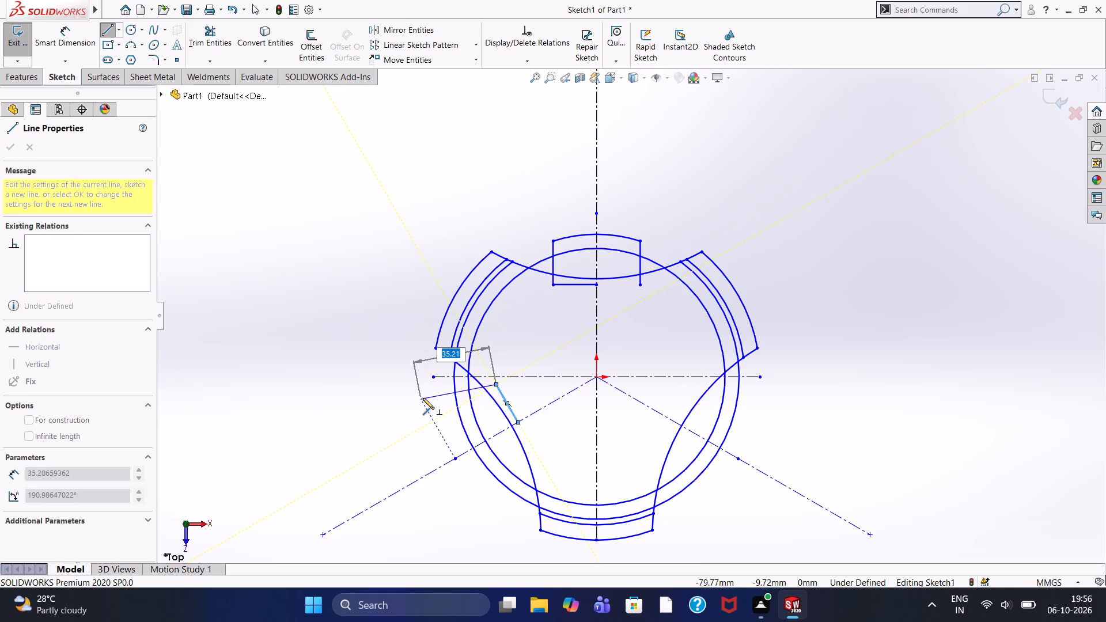
key("Escape")
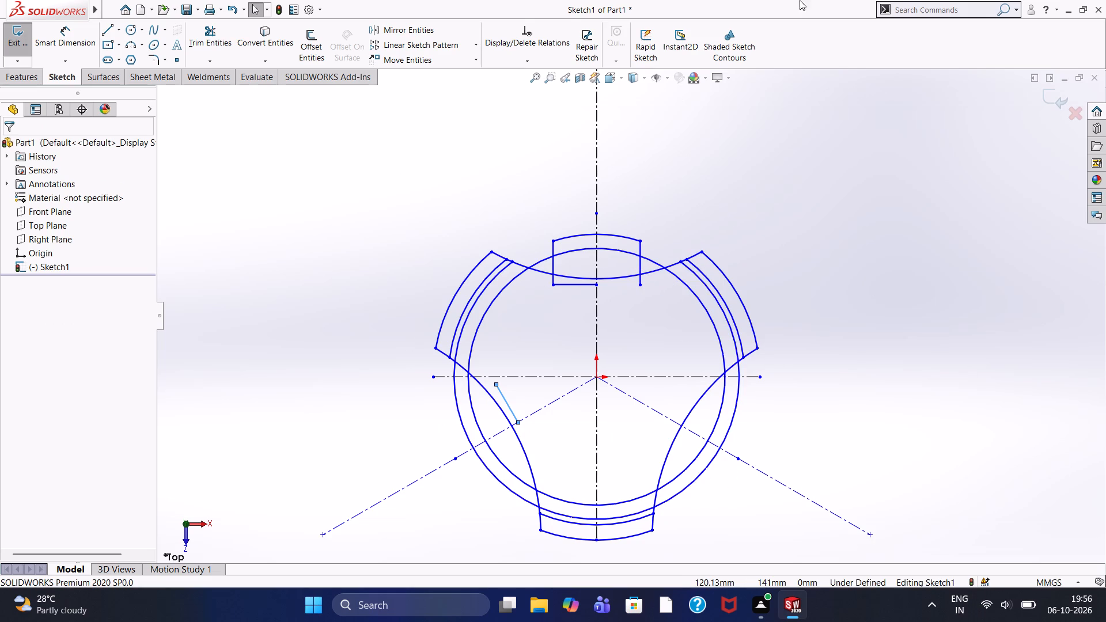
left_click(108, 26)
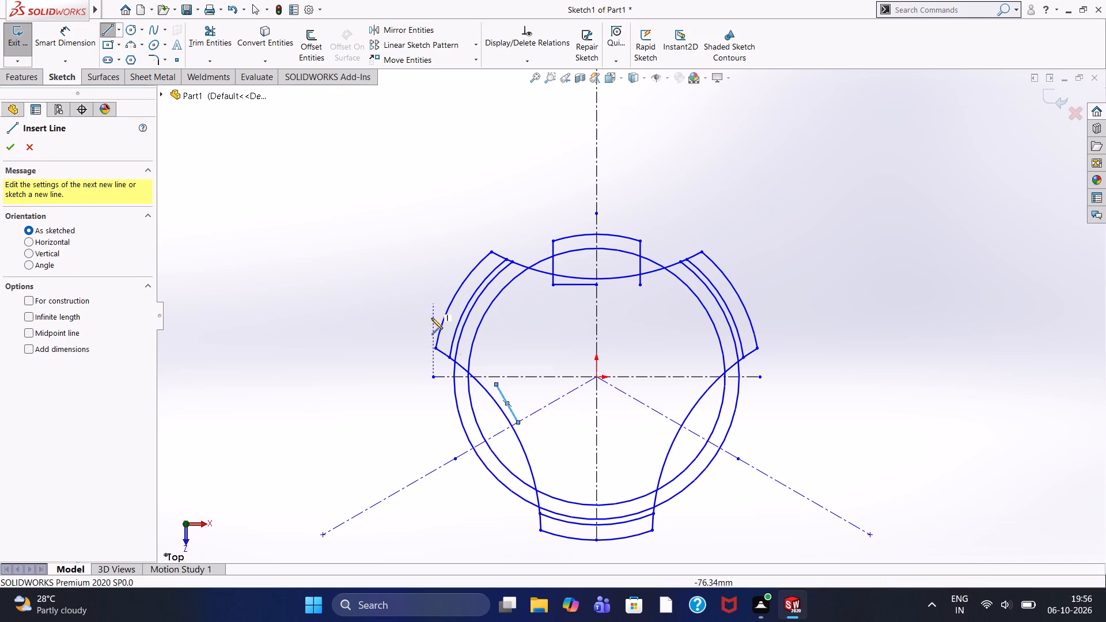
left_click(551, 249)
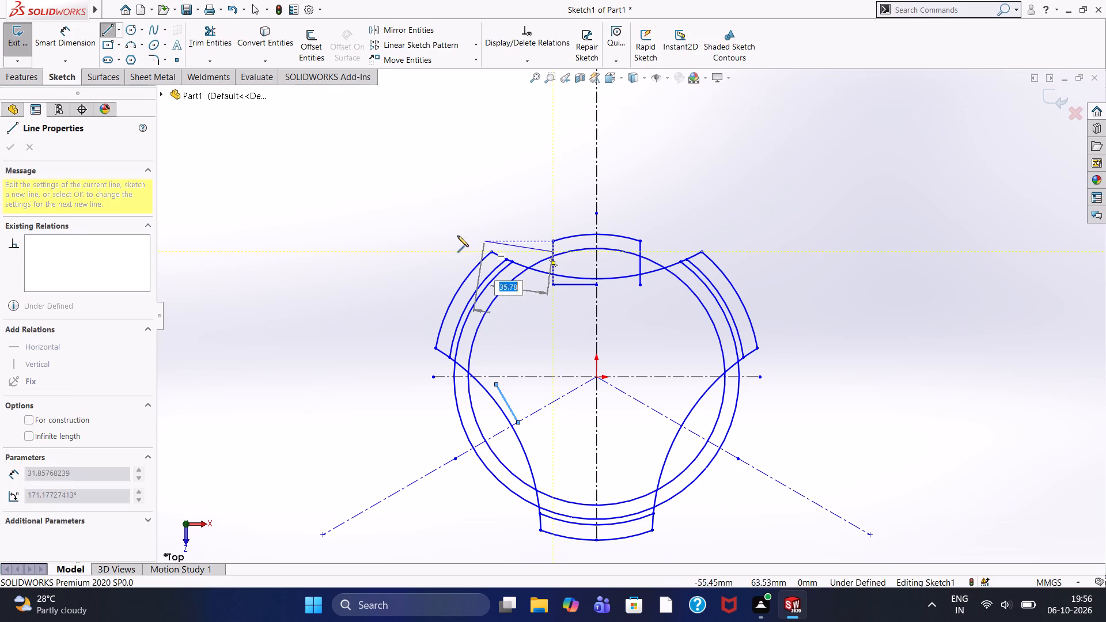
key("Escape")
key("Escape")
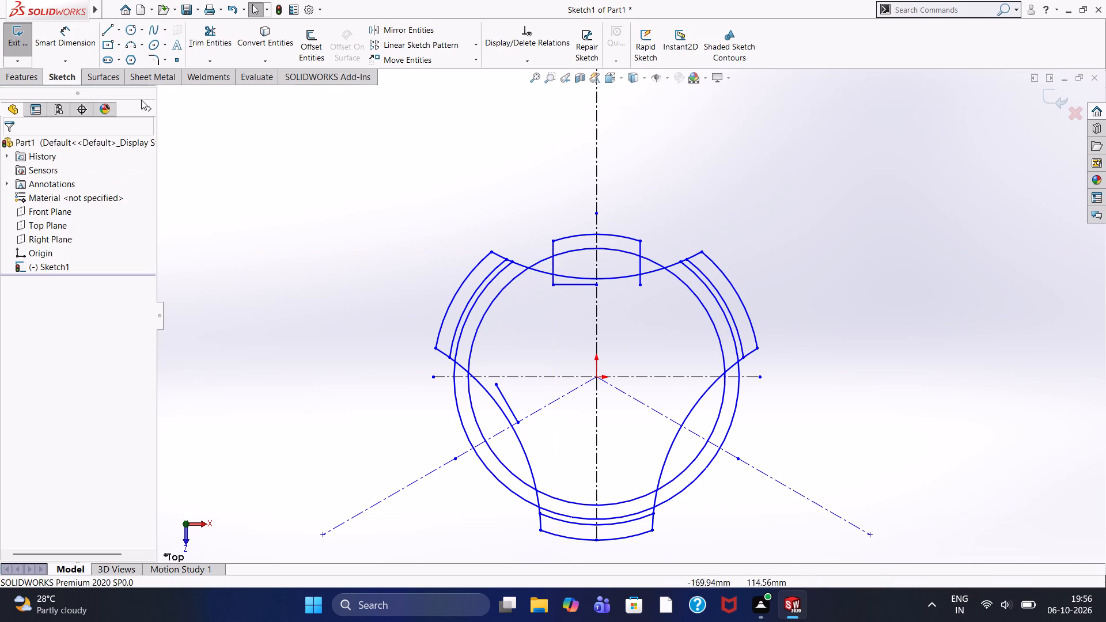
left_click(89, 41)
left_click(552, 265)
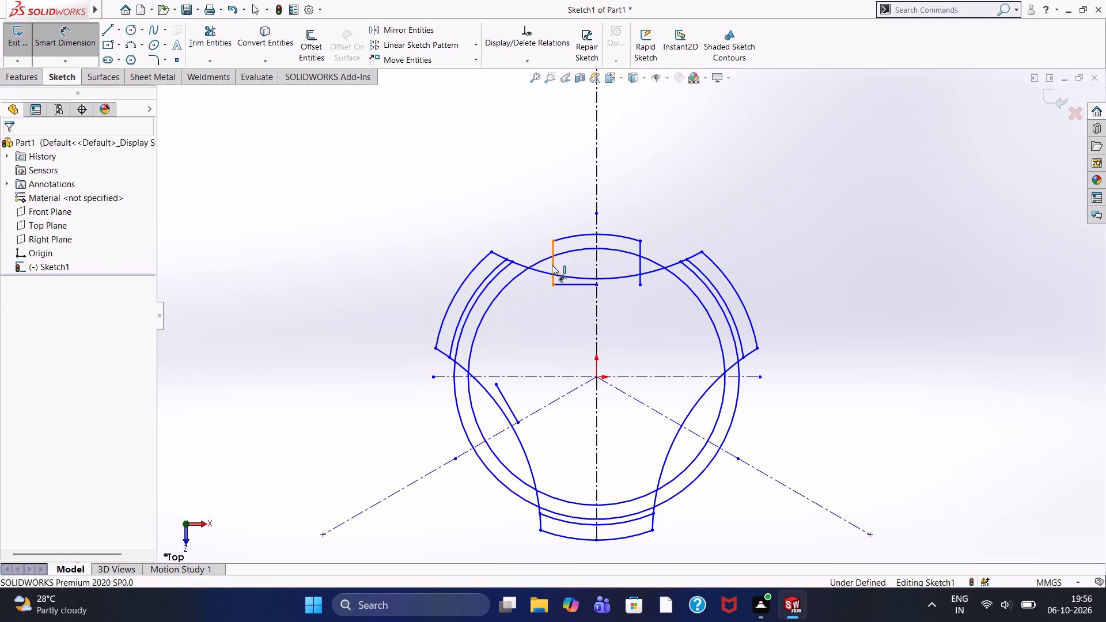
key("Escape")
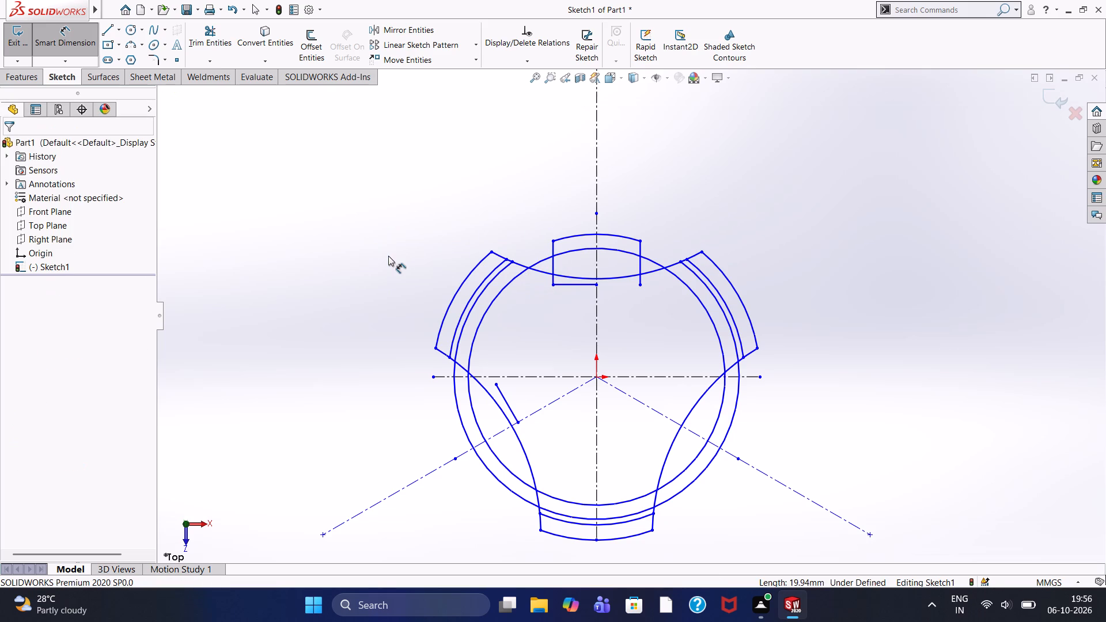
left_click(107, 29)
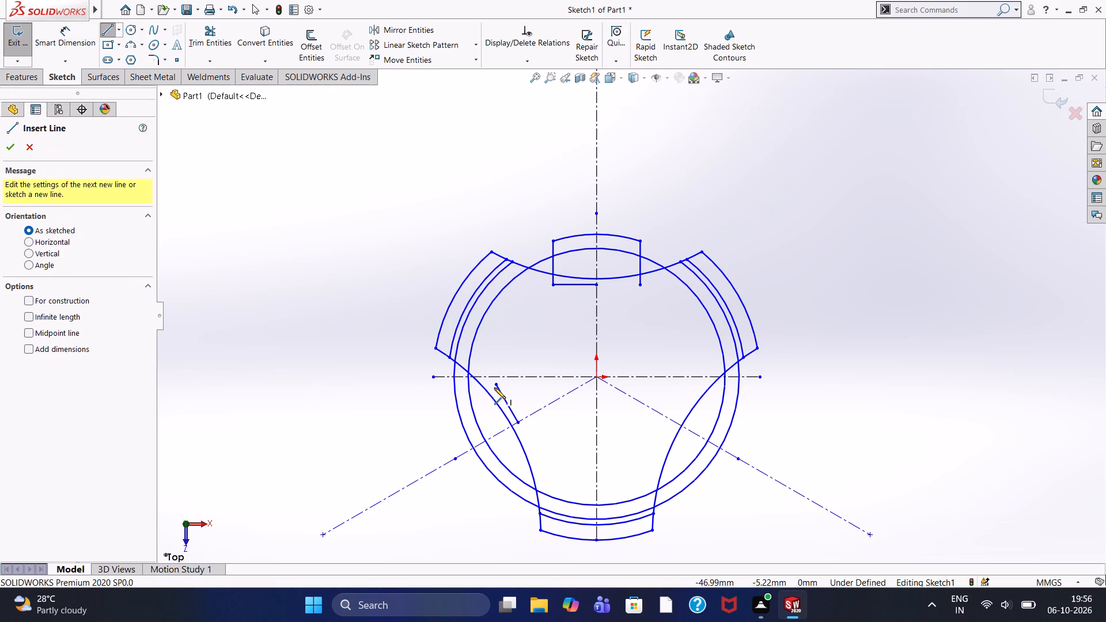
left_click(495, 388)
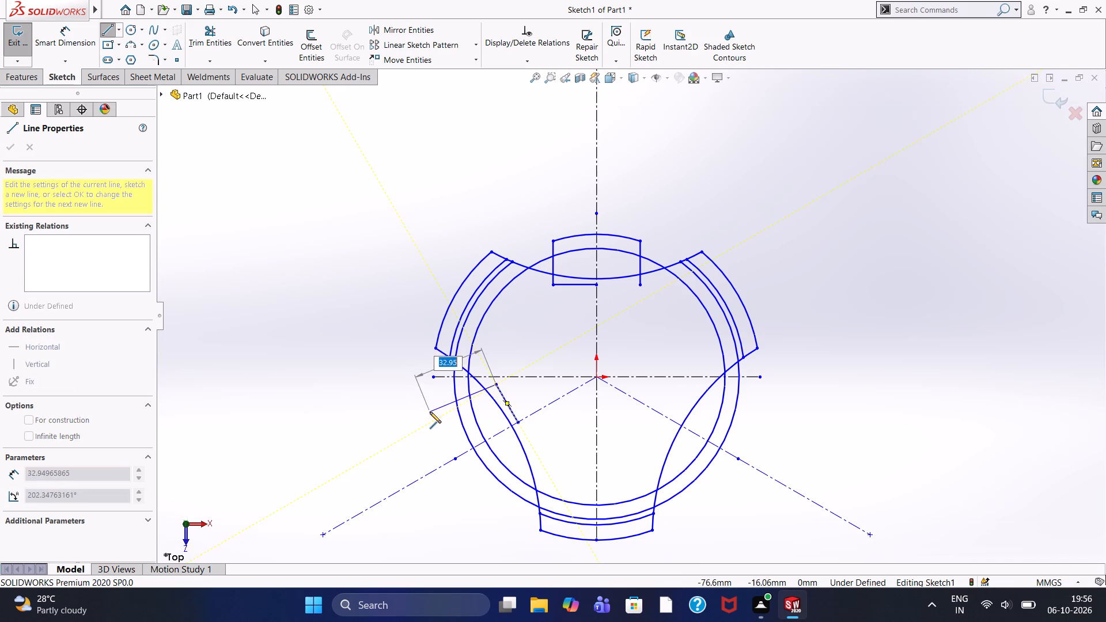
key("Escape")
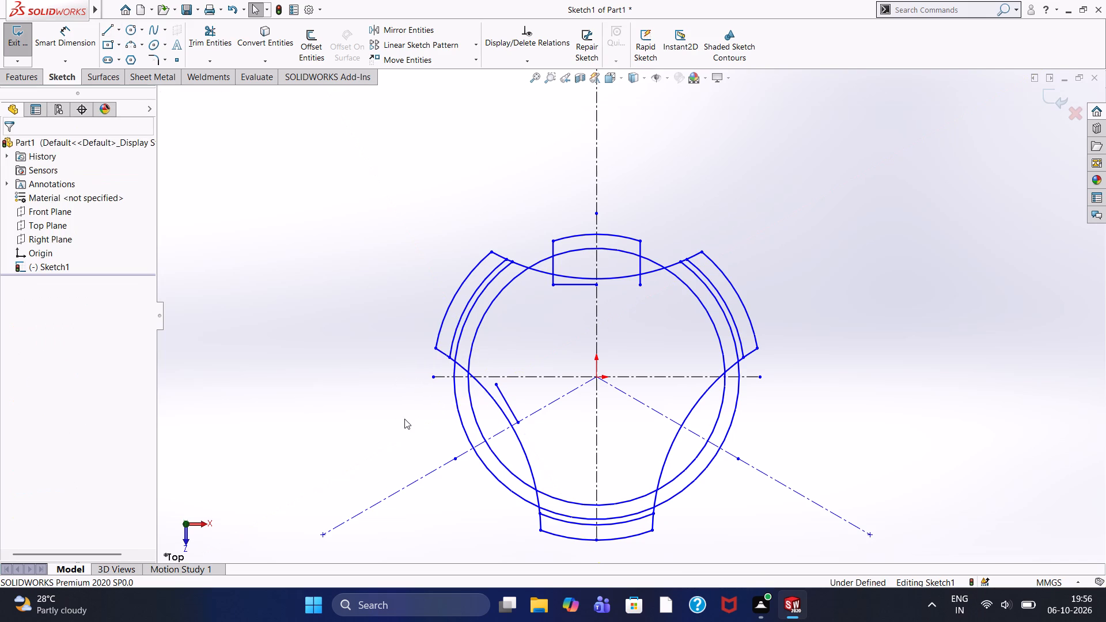
Draw a 30 mm line outward from the upper end of the 20 mm line, roughly parallel to the lower-left diagonal centerline.
middle_click_drag(404, 419, 407, 404)
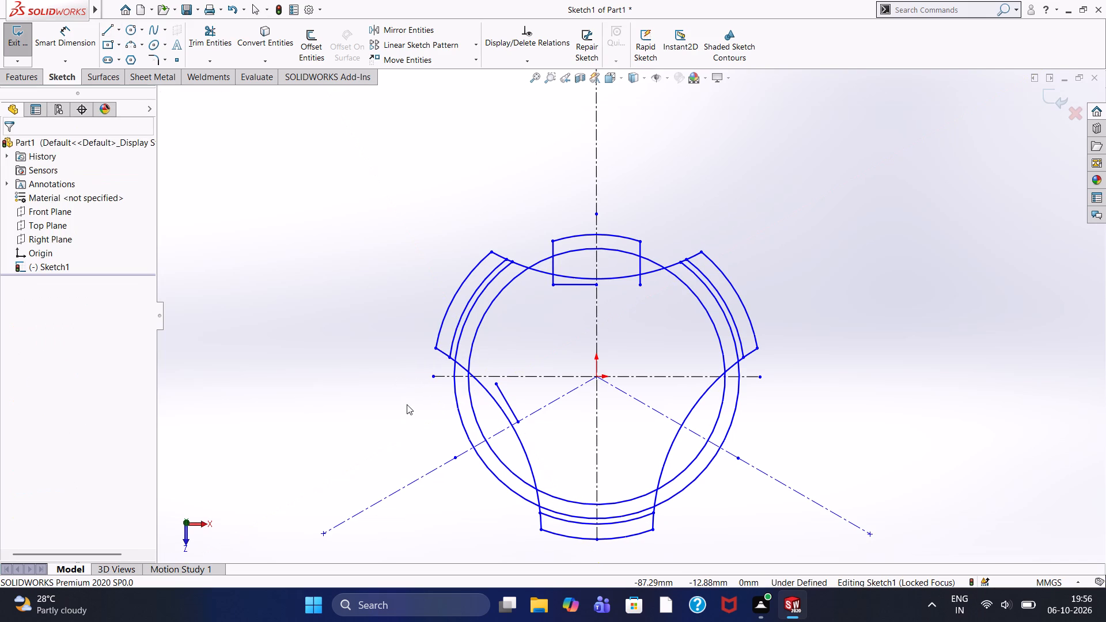
key("ctrl+8")
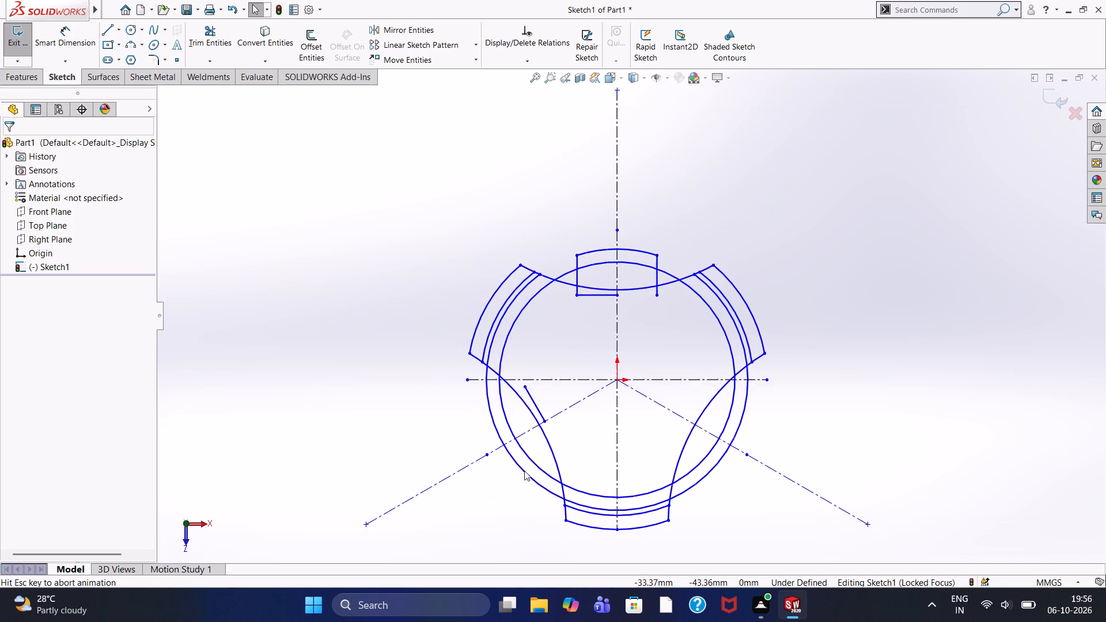
scroll(490, 403, "down", 3)
scroll(624, 332, "down", 2)
scroll(599, 376, "up", 1)
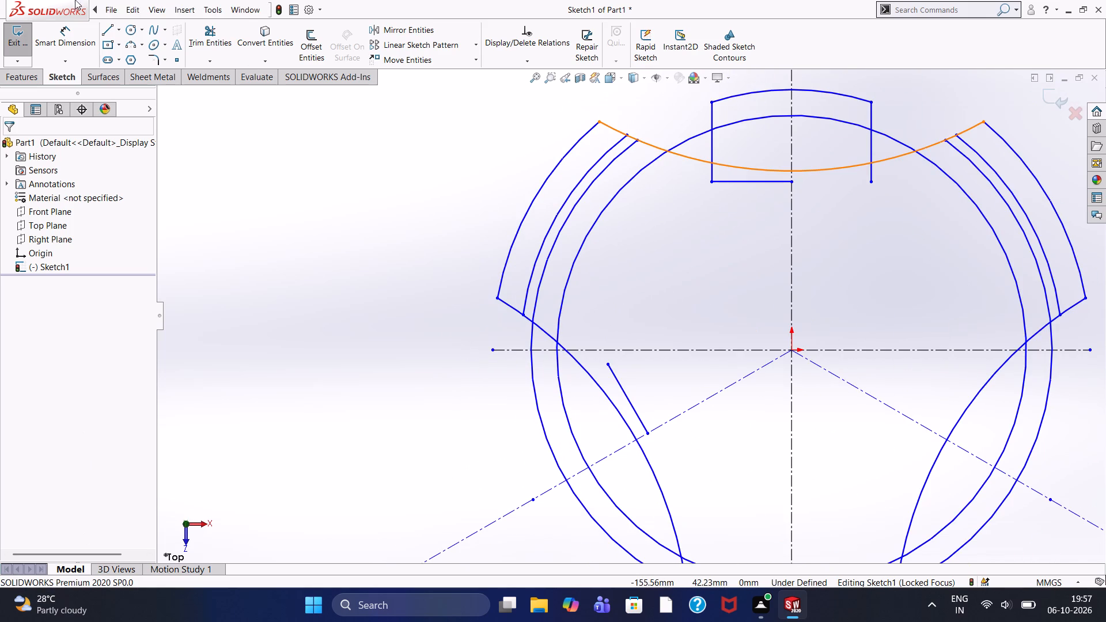
left_click(103, 35)
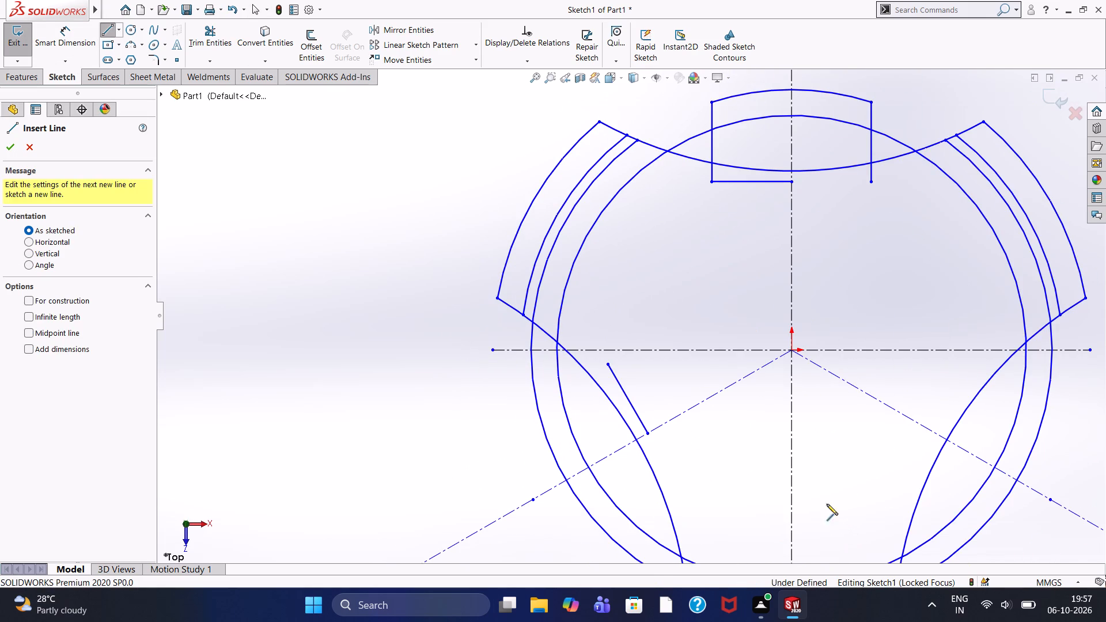
left_click(608, 366)
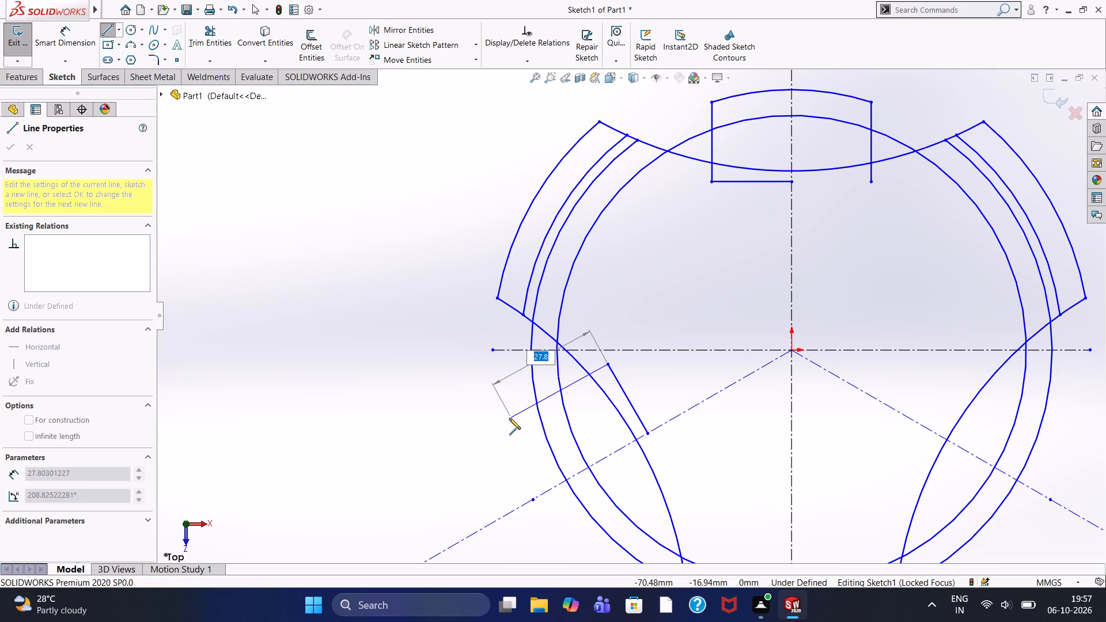
type("30")
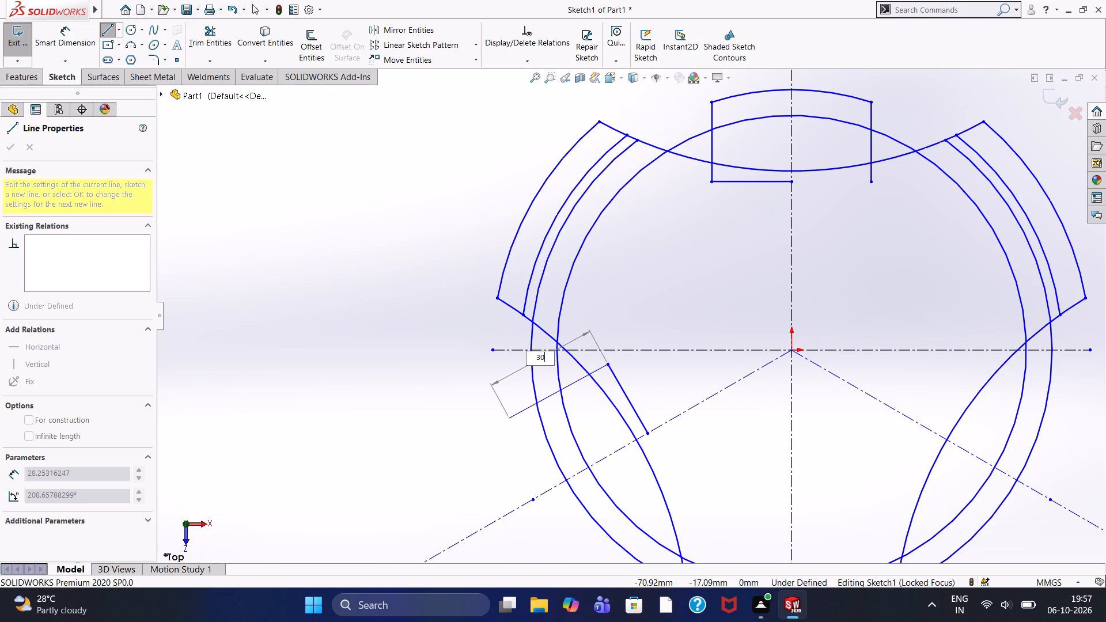
key("Return")
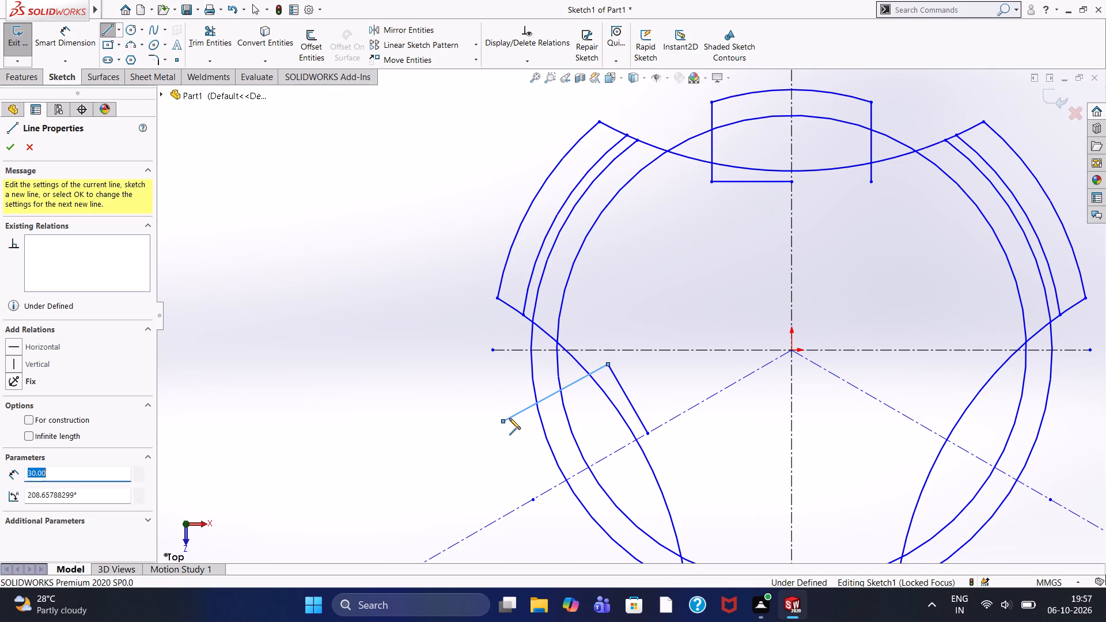
key("Escape")
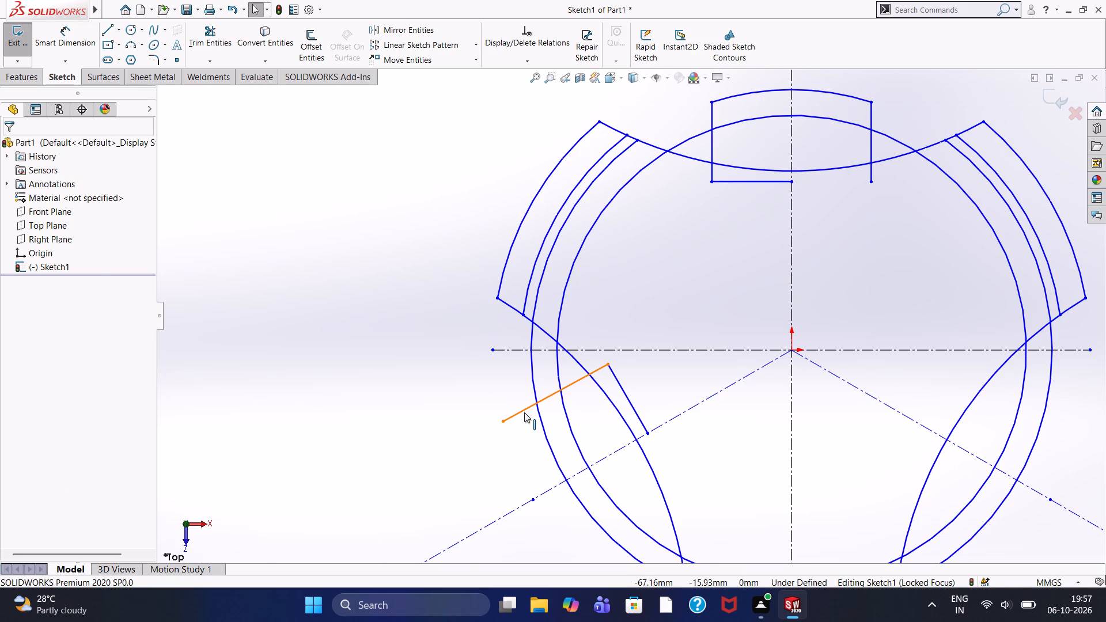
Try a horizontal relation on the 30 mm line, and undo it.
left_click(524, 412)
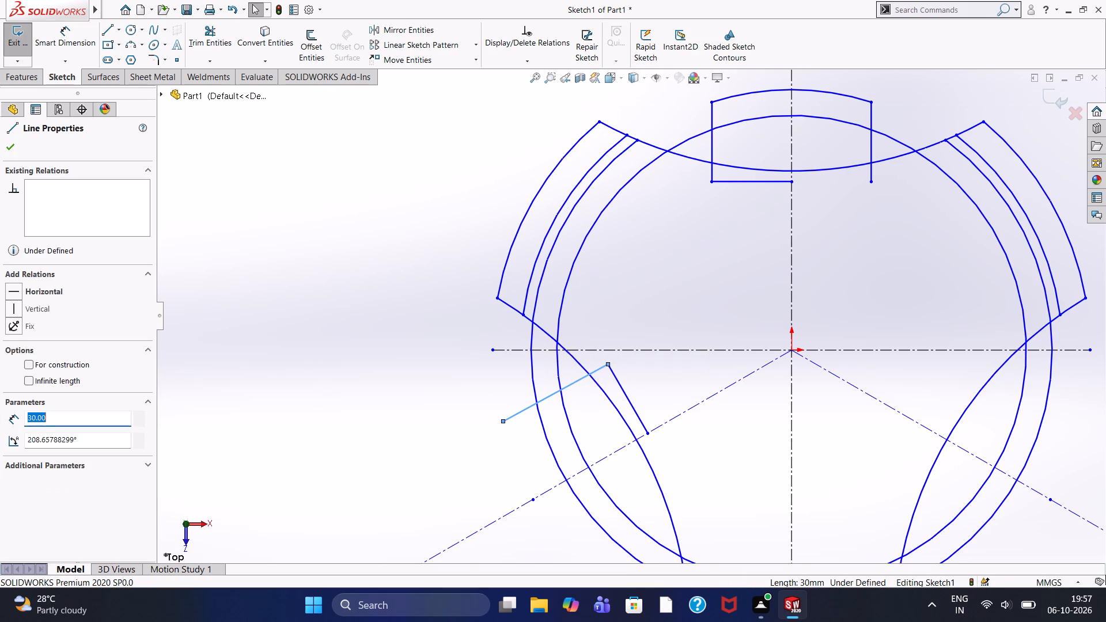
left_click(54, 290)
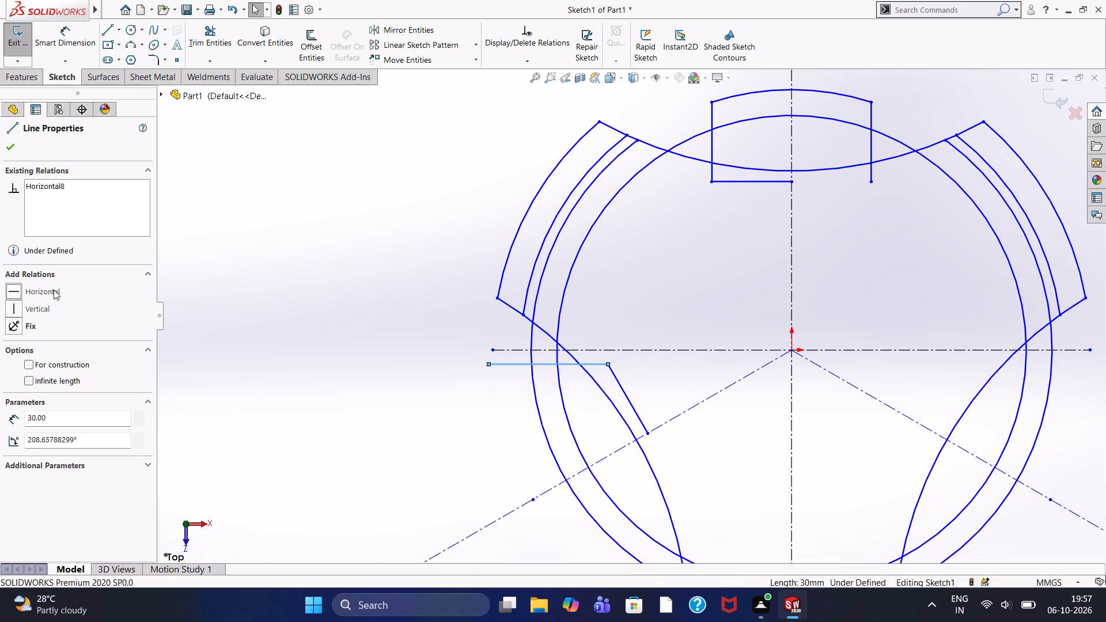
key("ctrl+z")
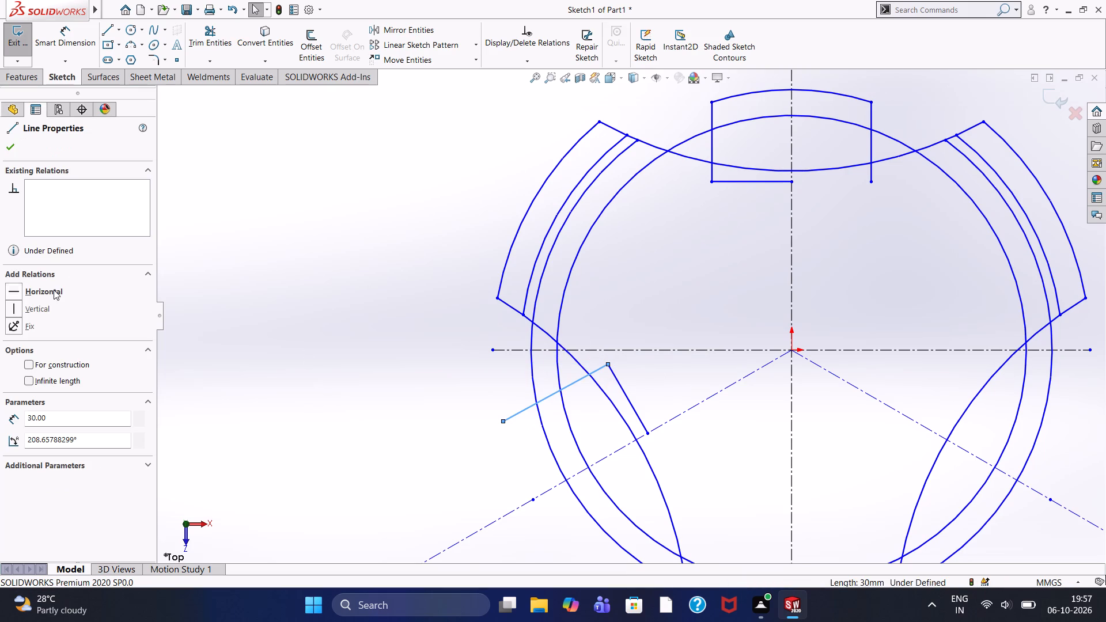
Mirror the 30 mm line about the lower-left diagonal centerline, keeping the original.
scroll(603, 465, "up", 3)
scroll(603, 465, "down", 2)
scroll(669, 386, "down", 1)
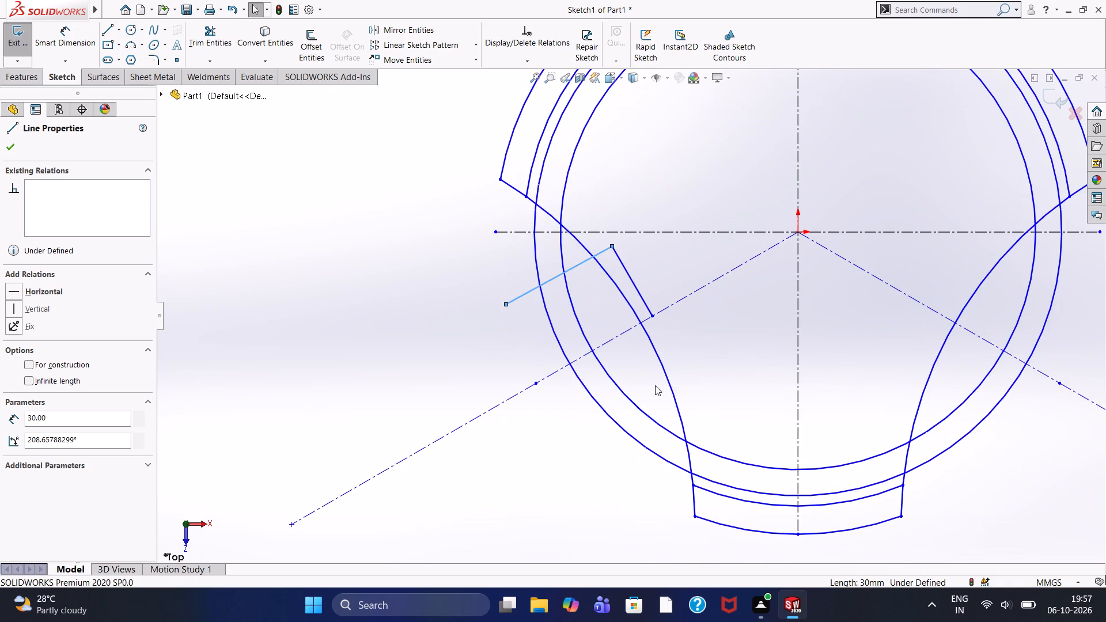
left_click(404, 32)
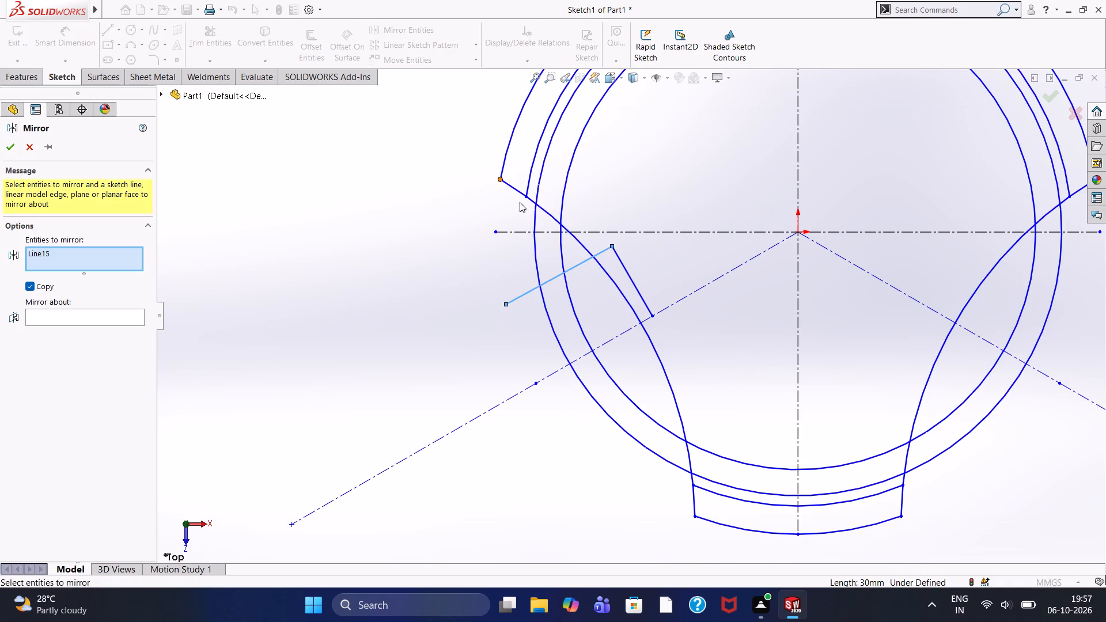
left_click(85, 317)
left_click(615, 336)
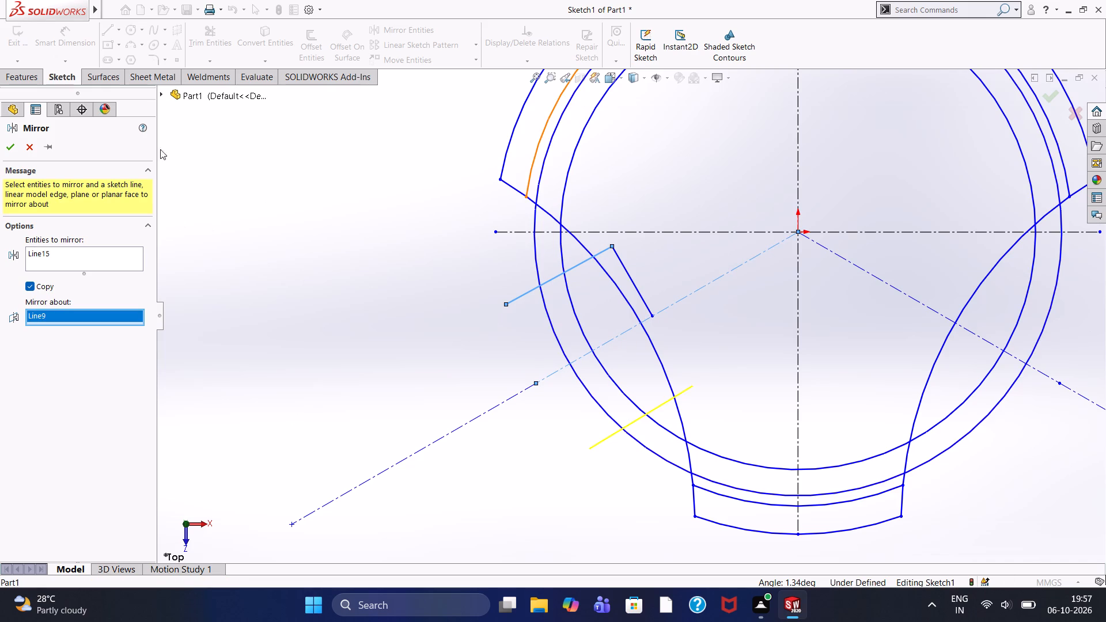
left_click(9, 147)
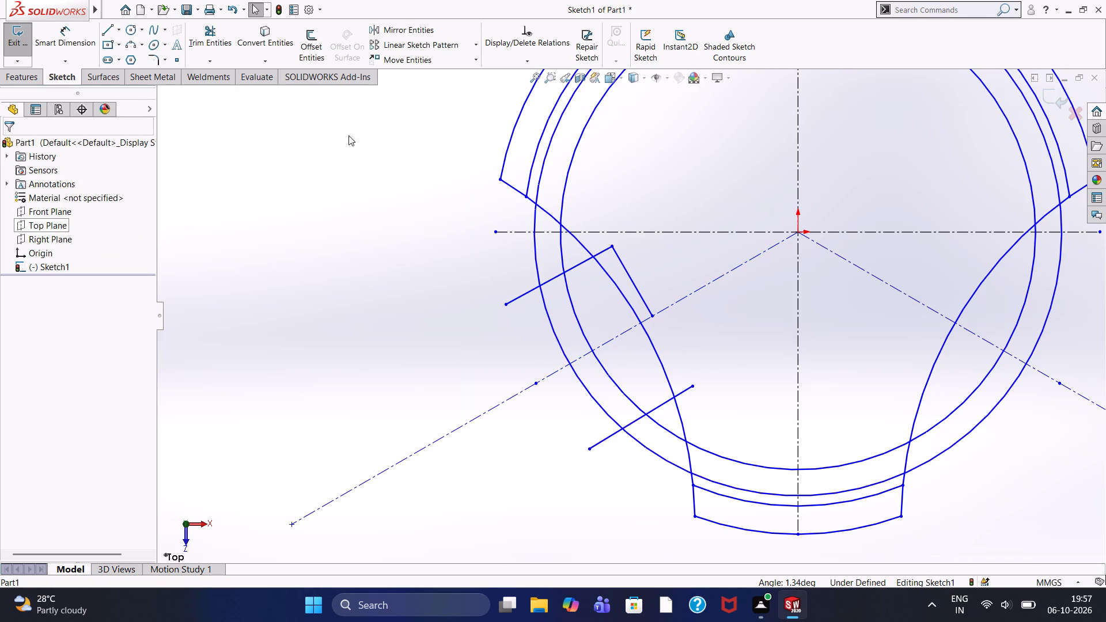
Dimension the distance between the outer endpoints of the two mirrored lines as 40 mm.
left_click(56, 33)
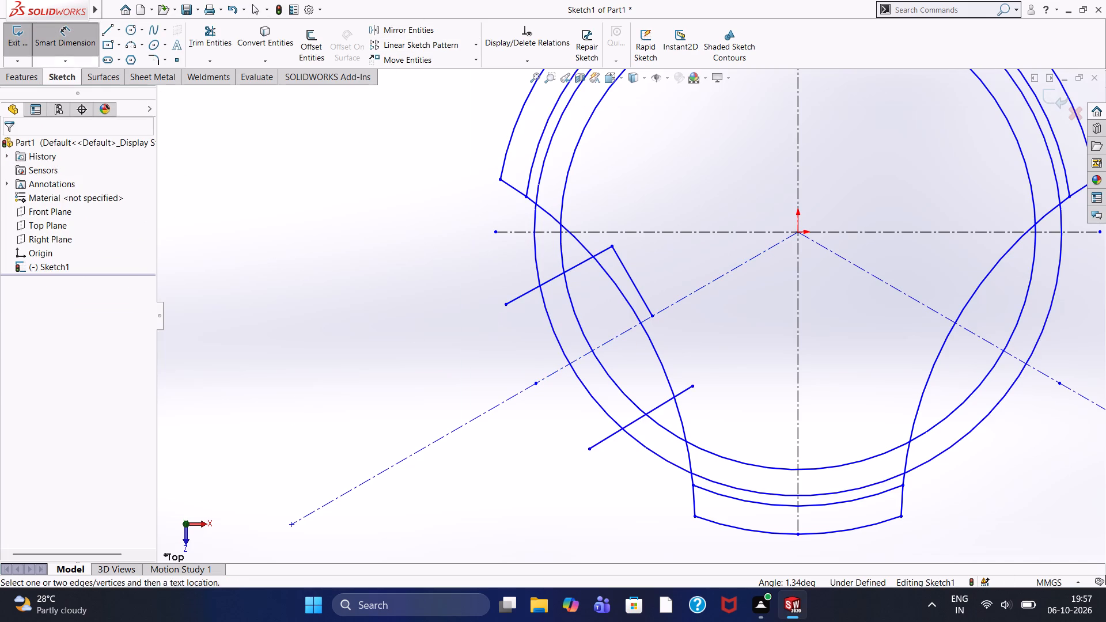
left_click(503, 304)
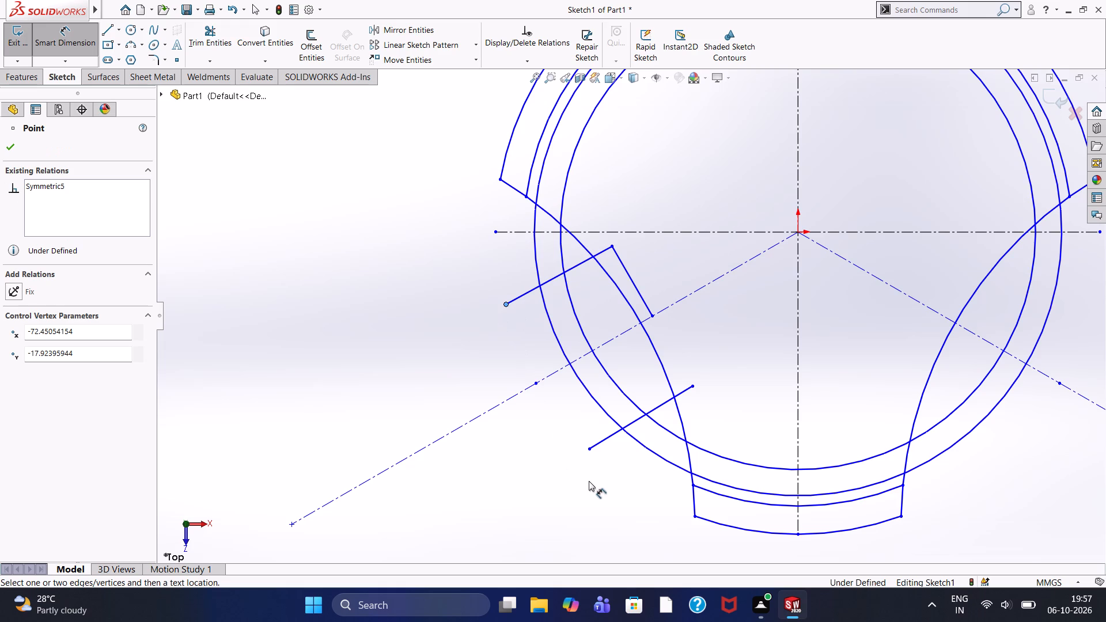
left_click(589, 449)
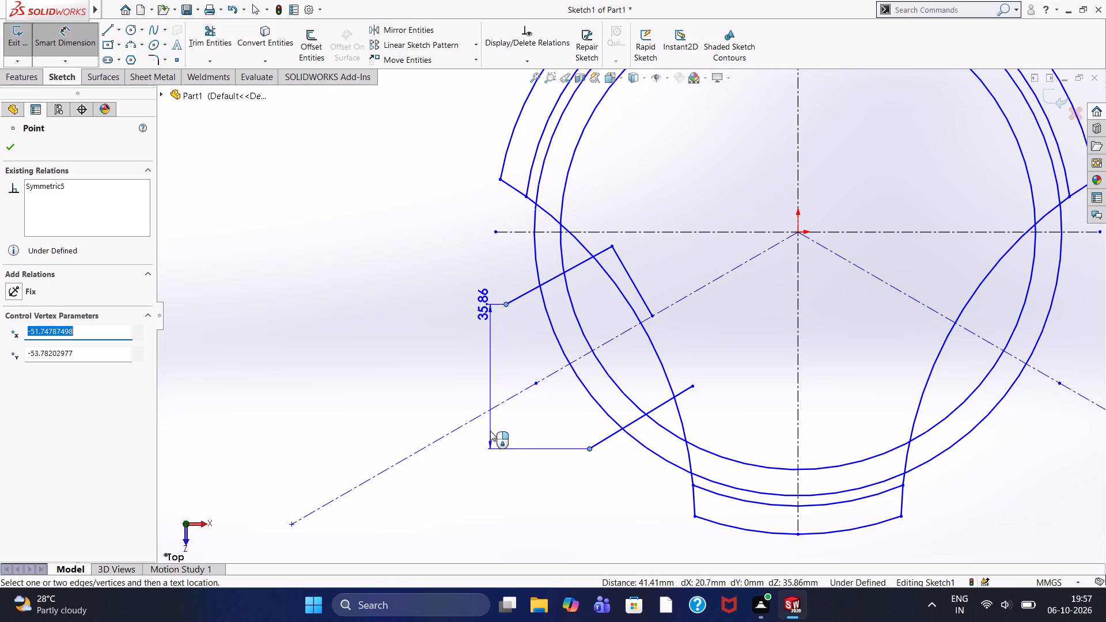
left_click(521, 439)
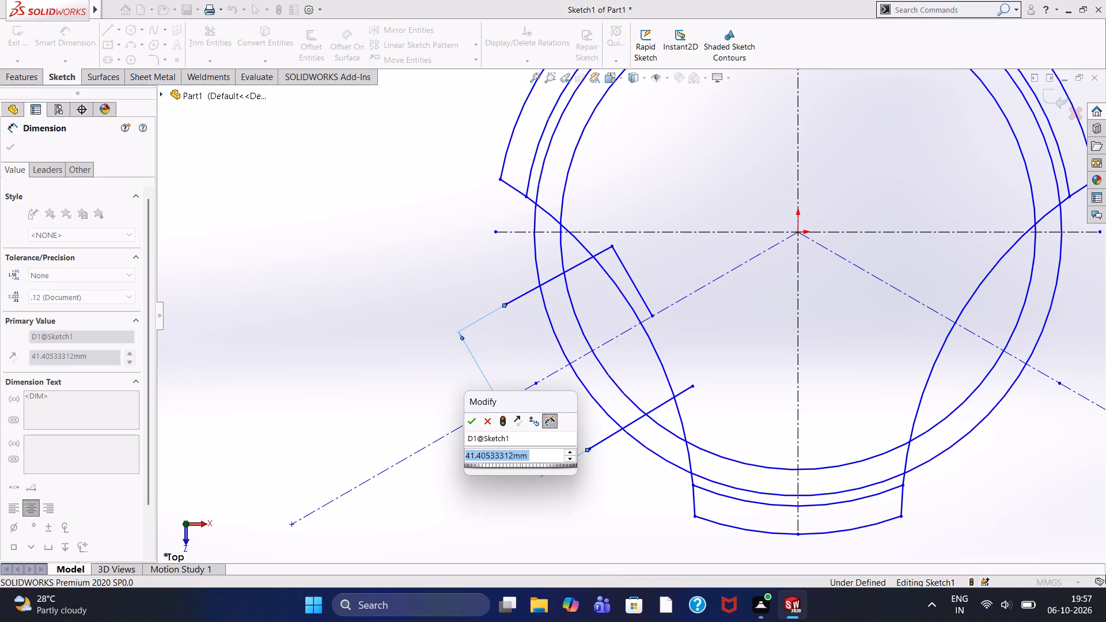
type("40")
key("Return")
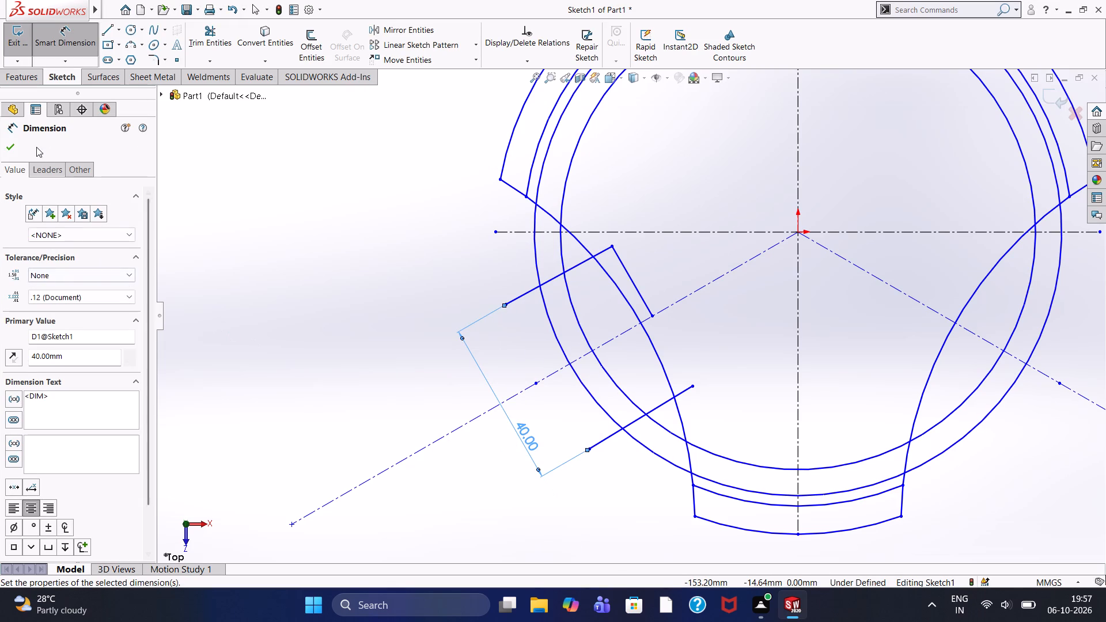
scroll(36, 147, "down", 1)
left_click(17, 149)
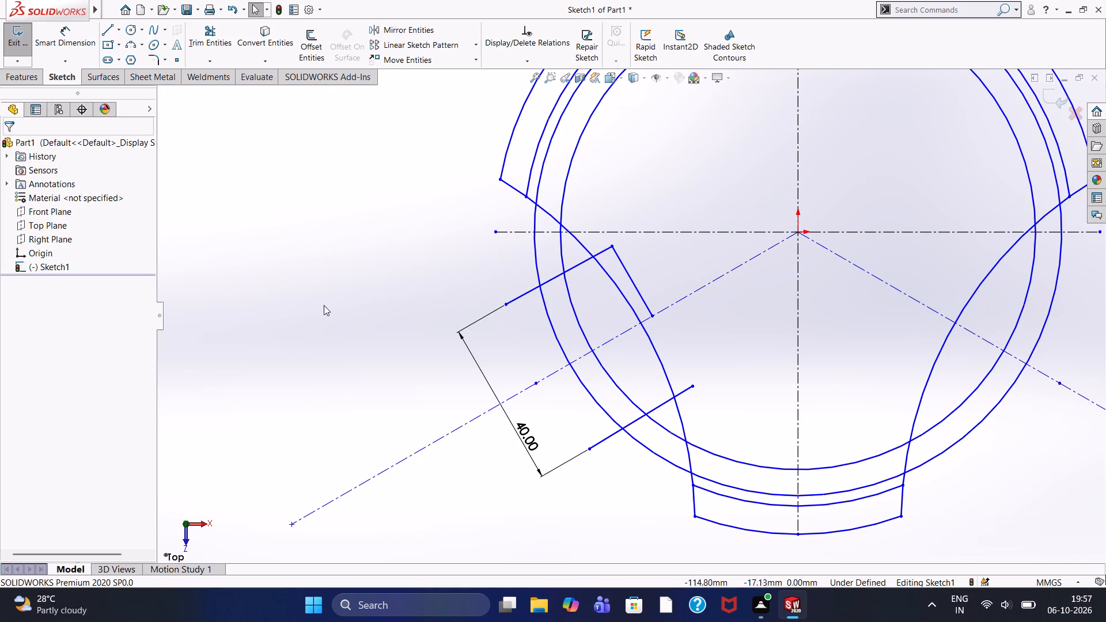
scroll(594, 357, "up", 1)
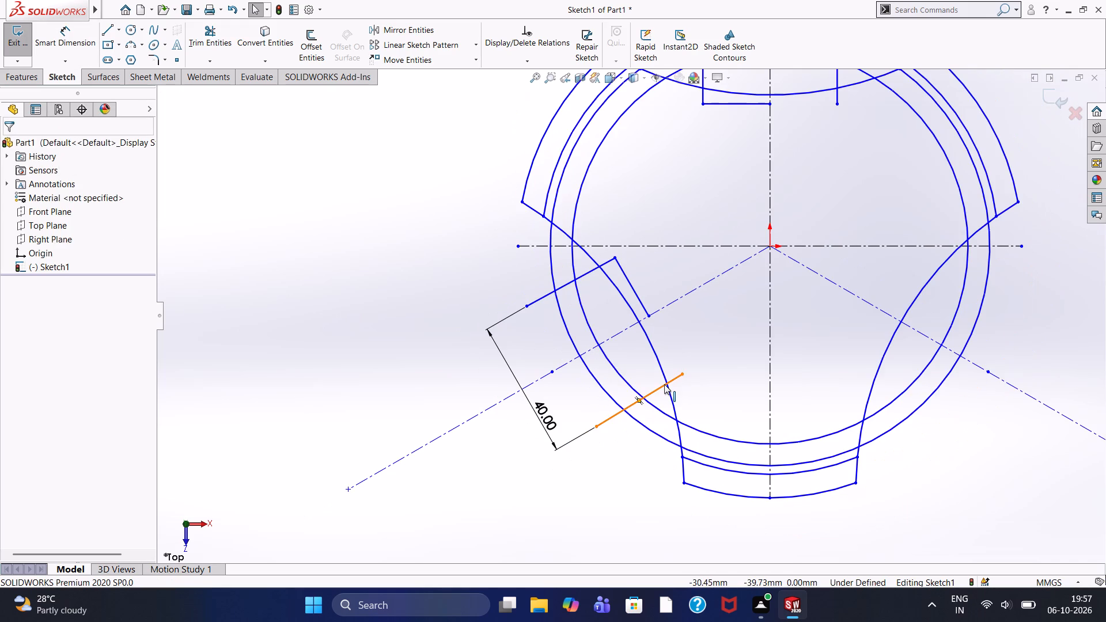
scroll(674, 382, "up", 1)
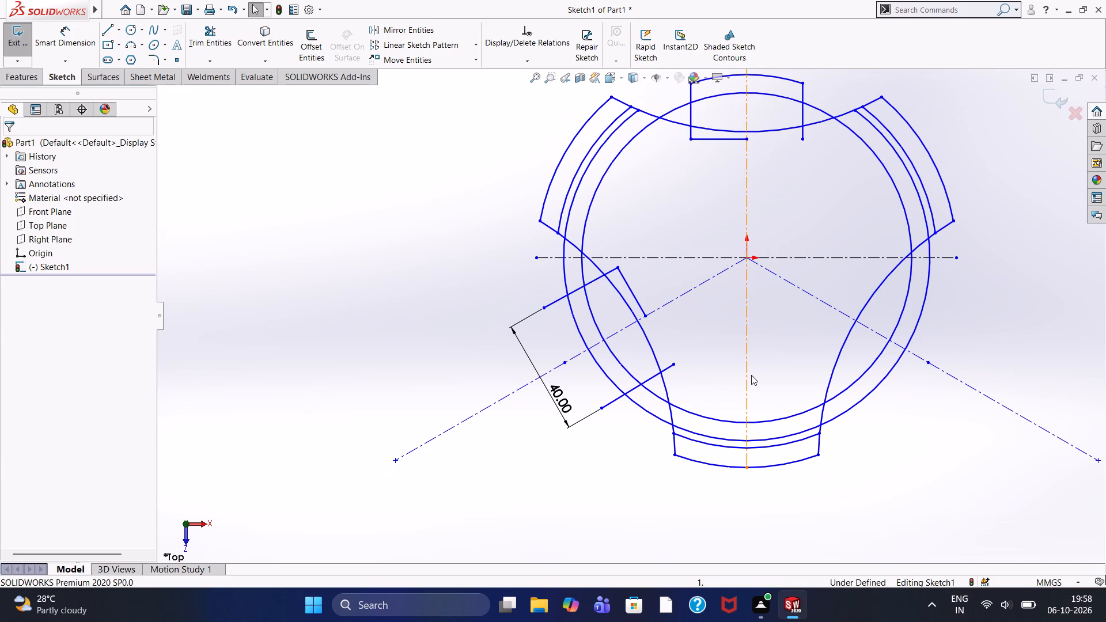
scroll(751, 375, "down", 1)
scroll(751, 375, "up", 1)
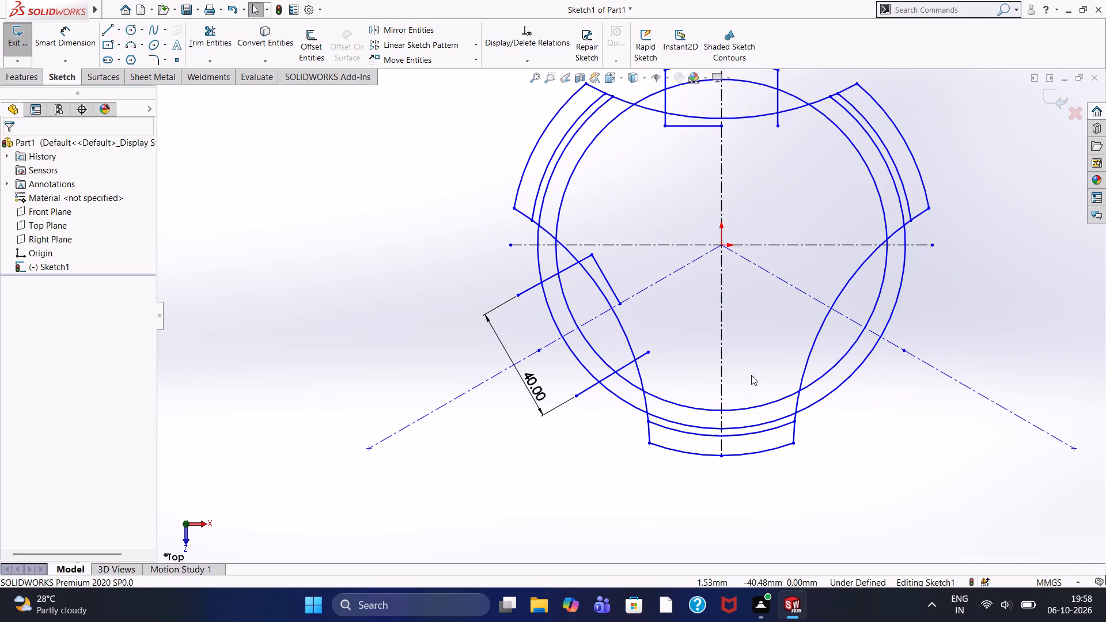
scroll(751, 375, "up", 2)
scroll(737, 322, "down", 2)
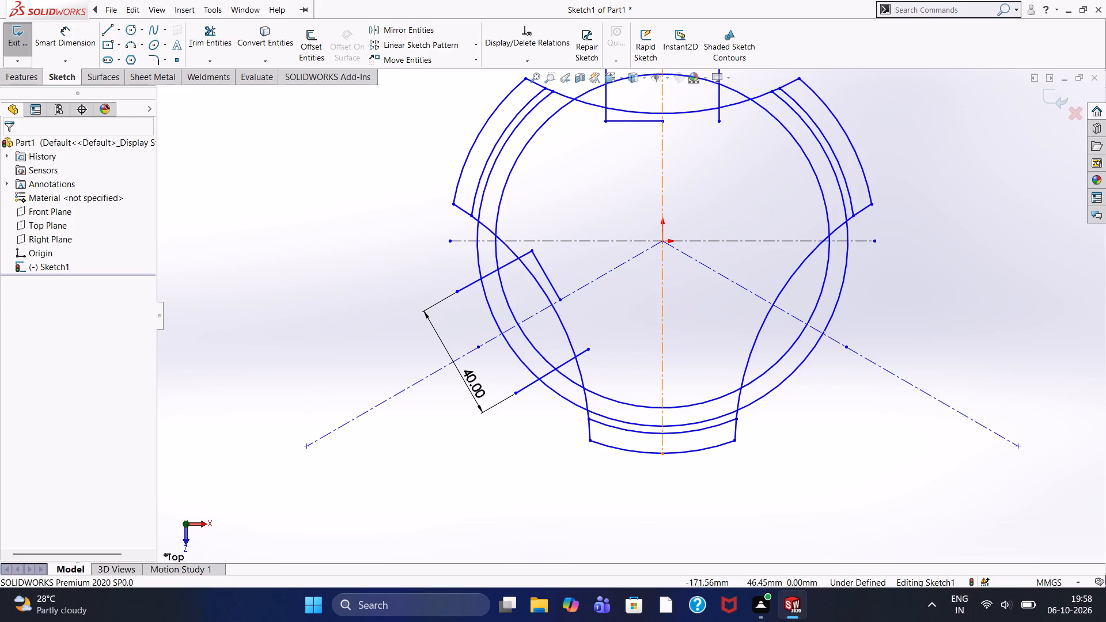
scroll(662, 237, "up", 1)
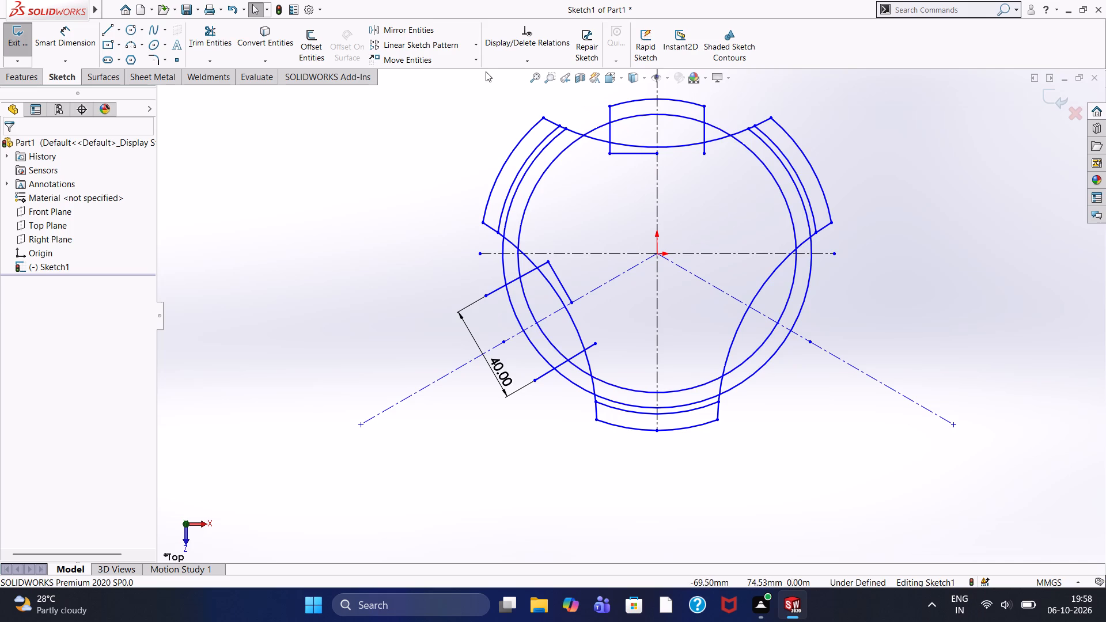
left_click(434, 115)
Draw a circle about 126 mm in diameter centered on the origin, over the existing middle ring circle.
left_click(132, 26)
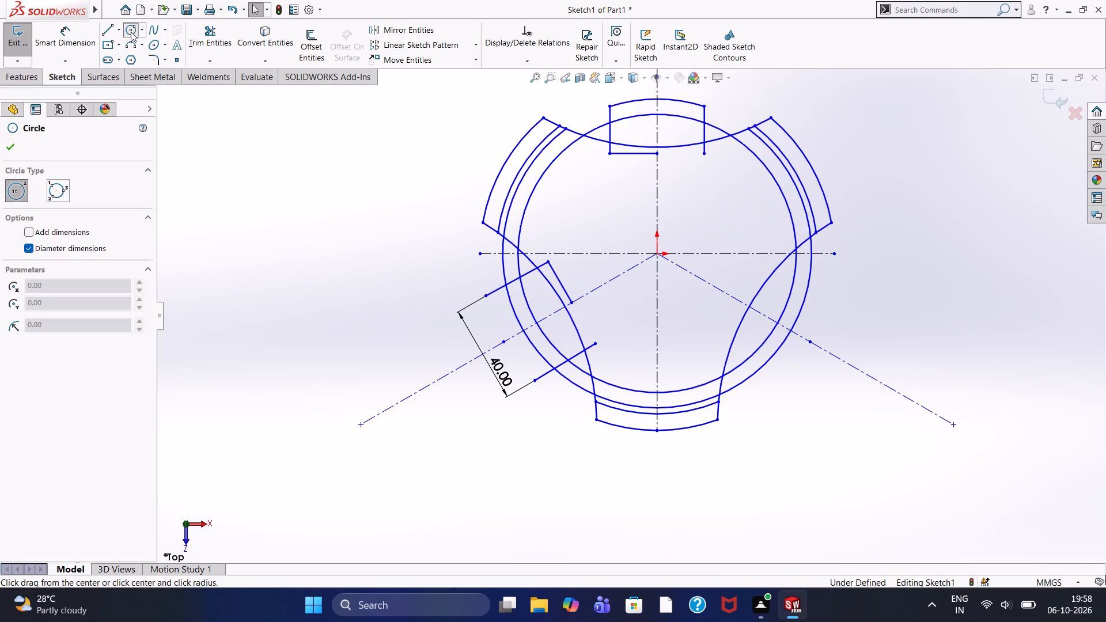
left_click(656, 251)
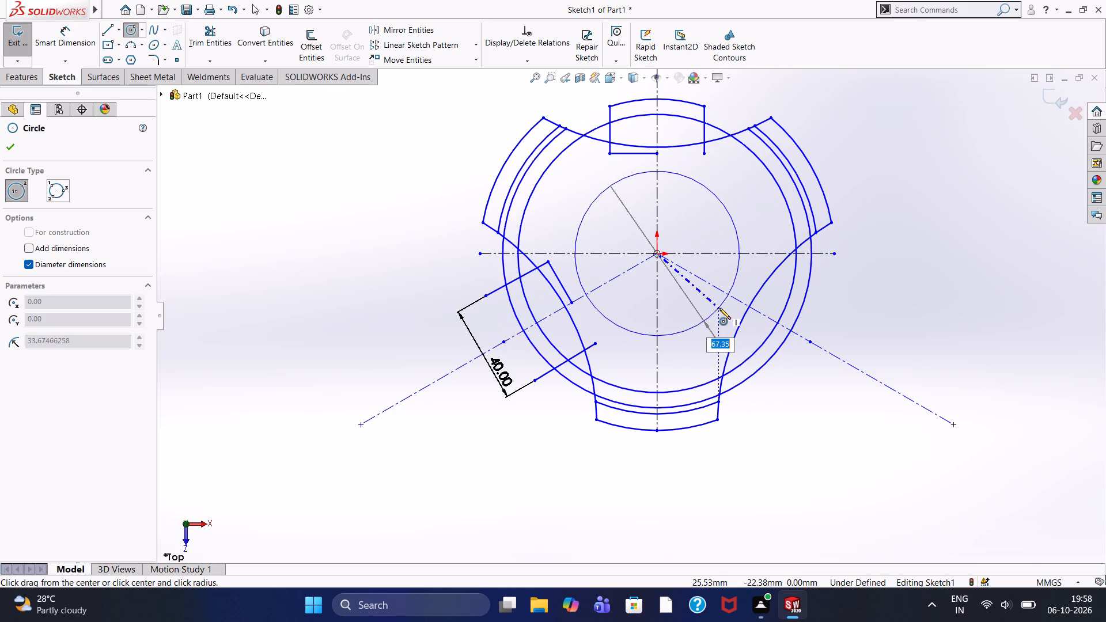
left_click(750, 374)
right_click(441, 236)
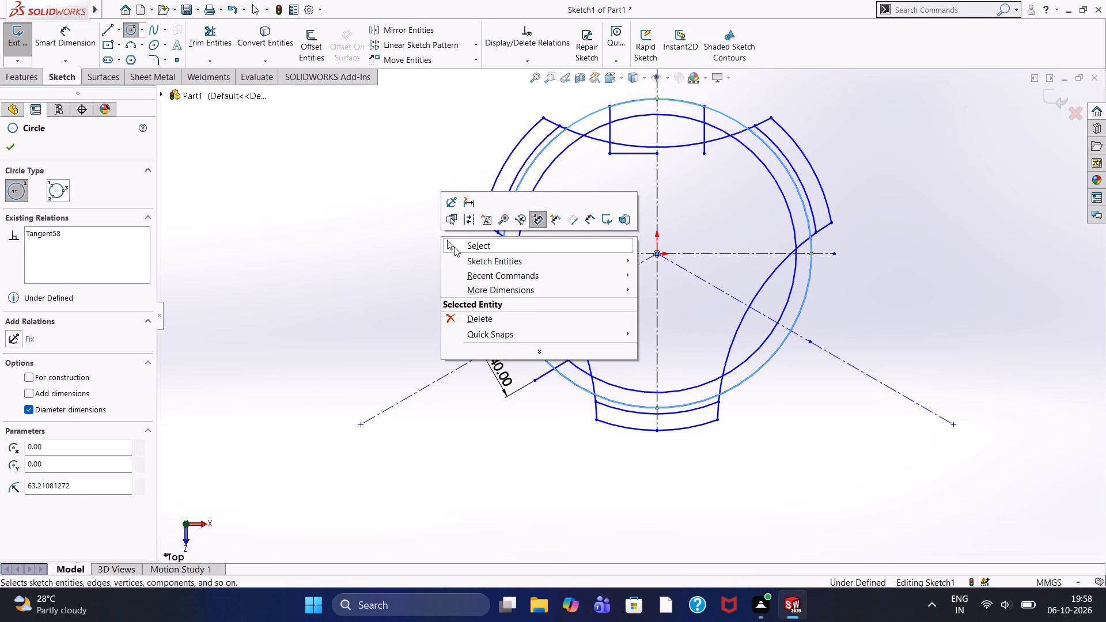
left_click(454, 246)
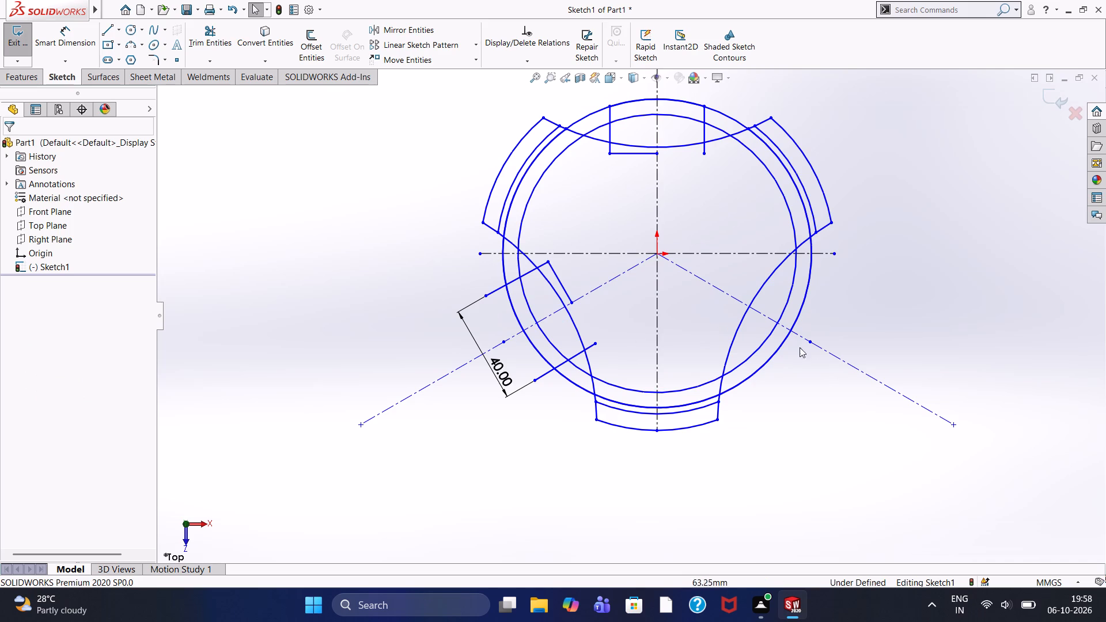
Draw a 20 mm line perpendicular to the lower-right diagonal centerline, continued by a 30 mm line outward from its lower end.
left_click(110, 33)
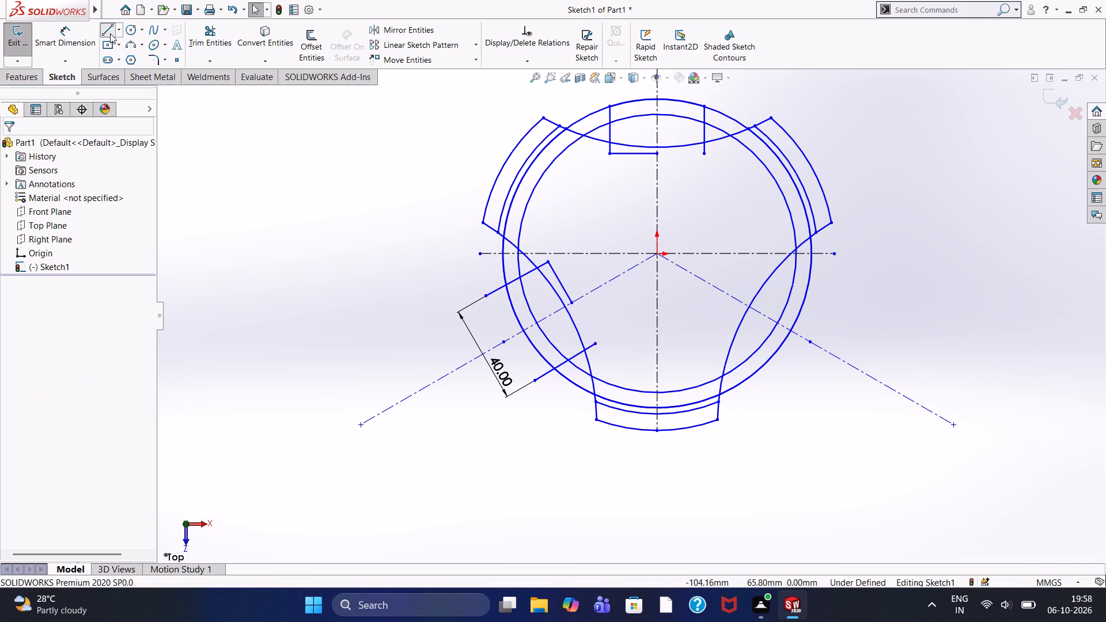
left_click(734, 299)
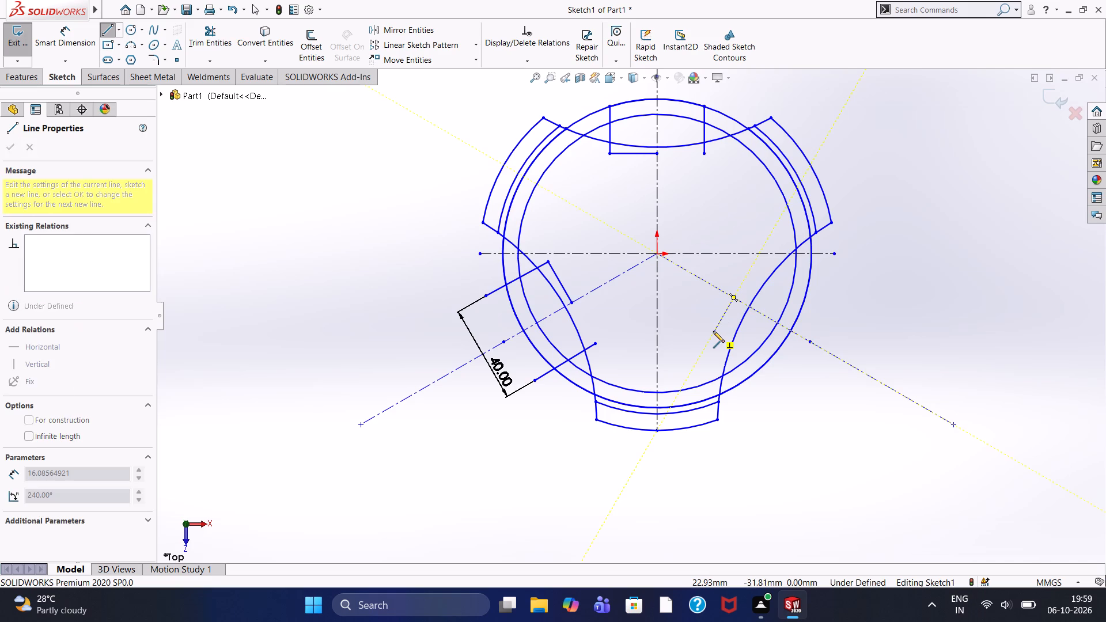
type("20")
key("Return")
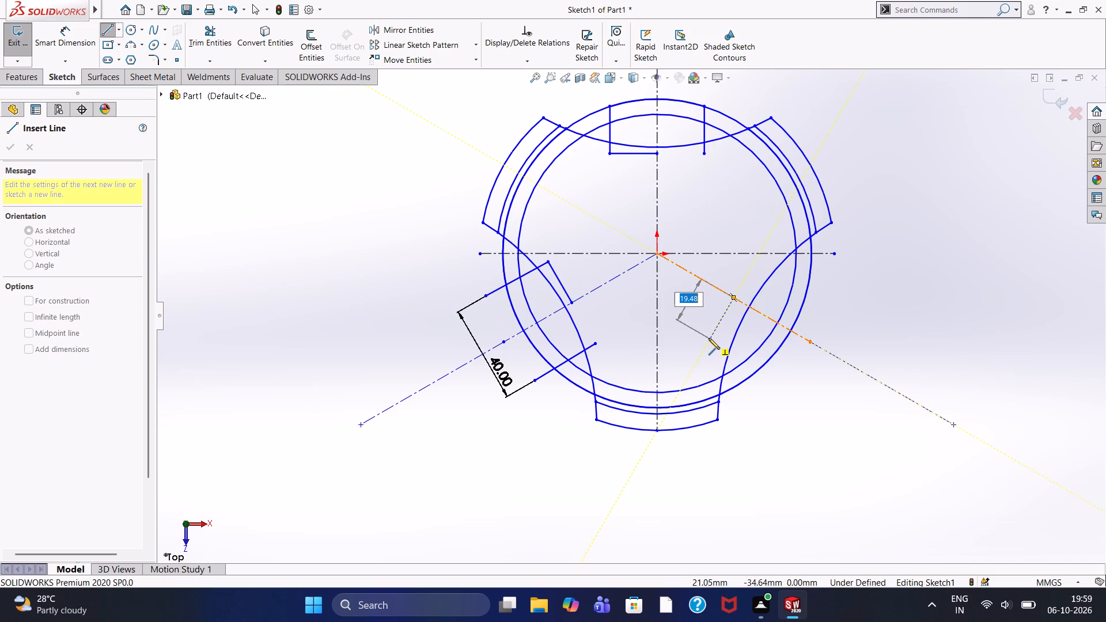
type("20")
key("Return")
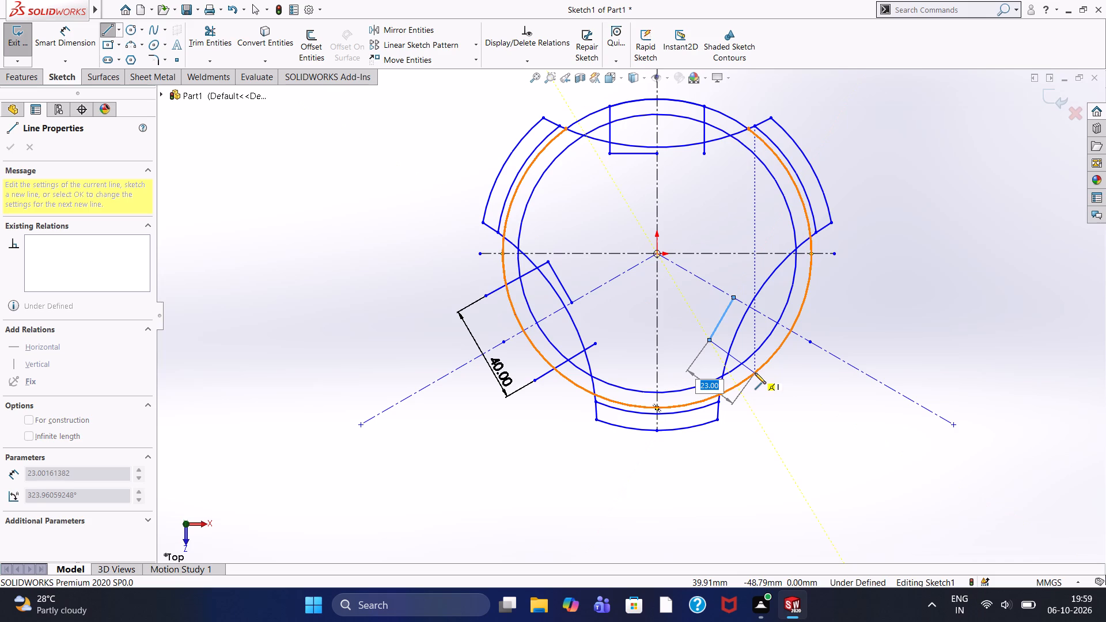
type("30")
key("Return")
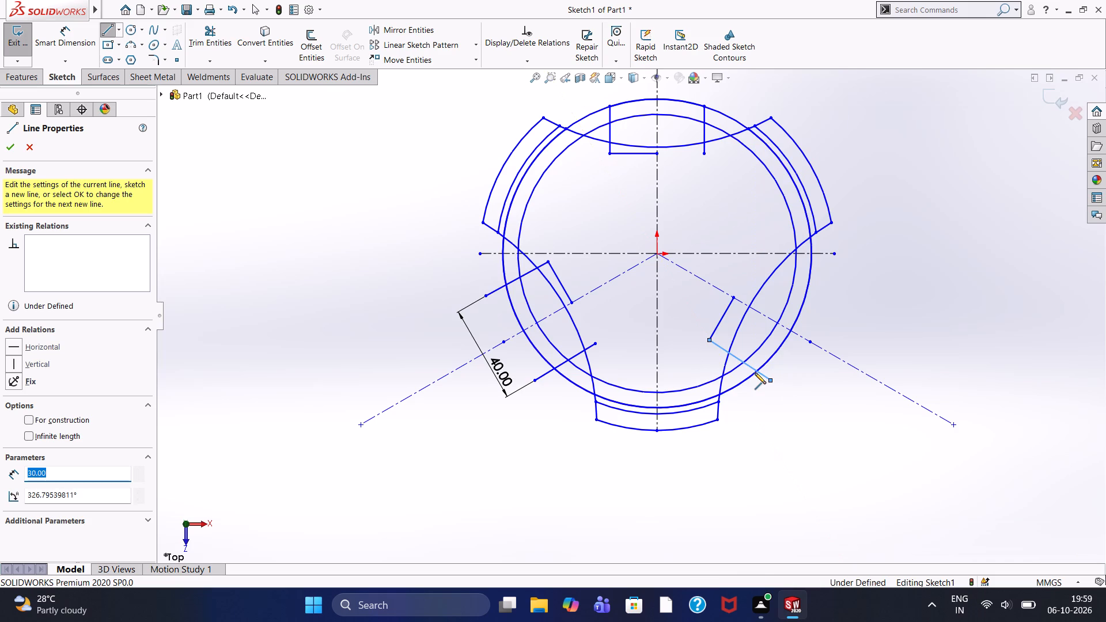
right_click(677, 312)
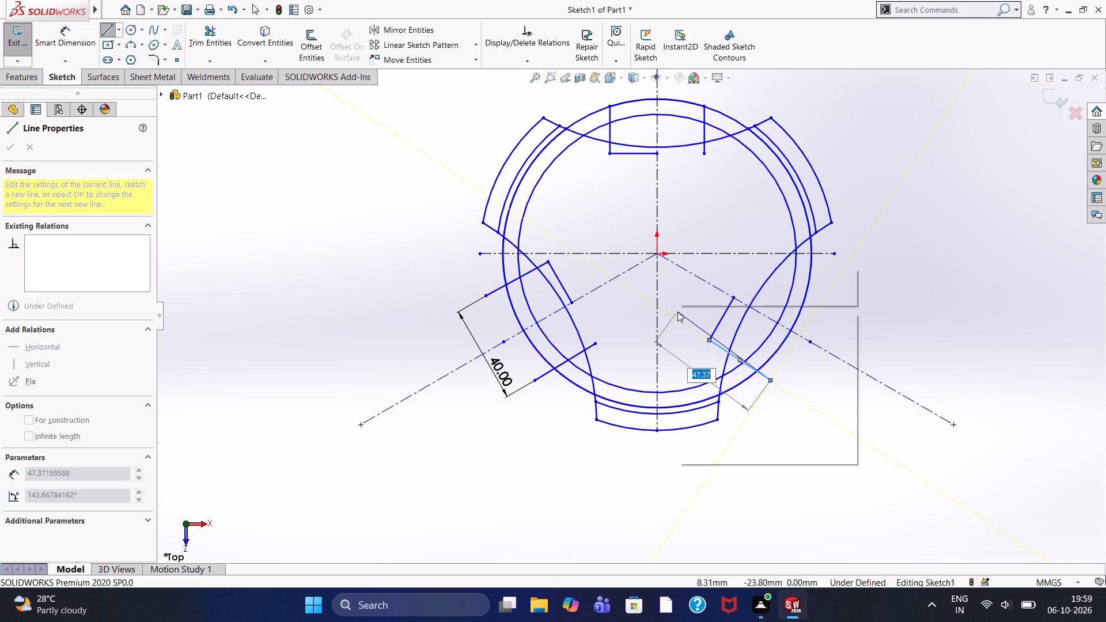
left_click(687, 316)
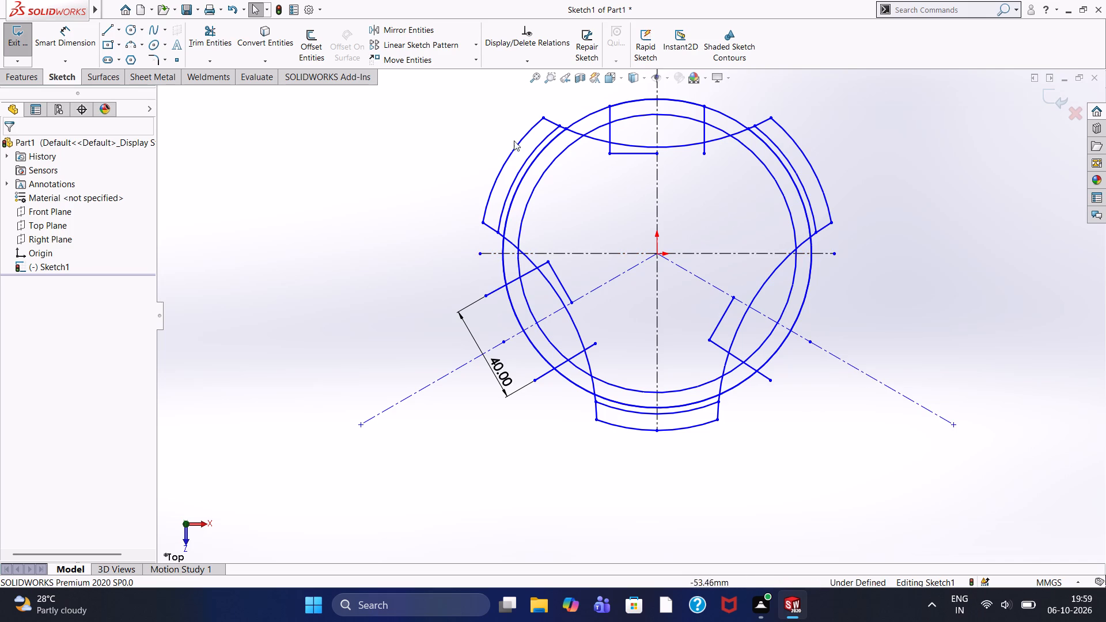
Mirror the new 30 mm line about the lower-right diagonal centerline, keeping the original.
left_click(414, 32)
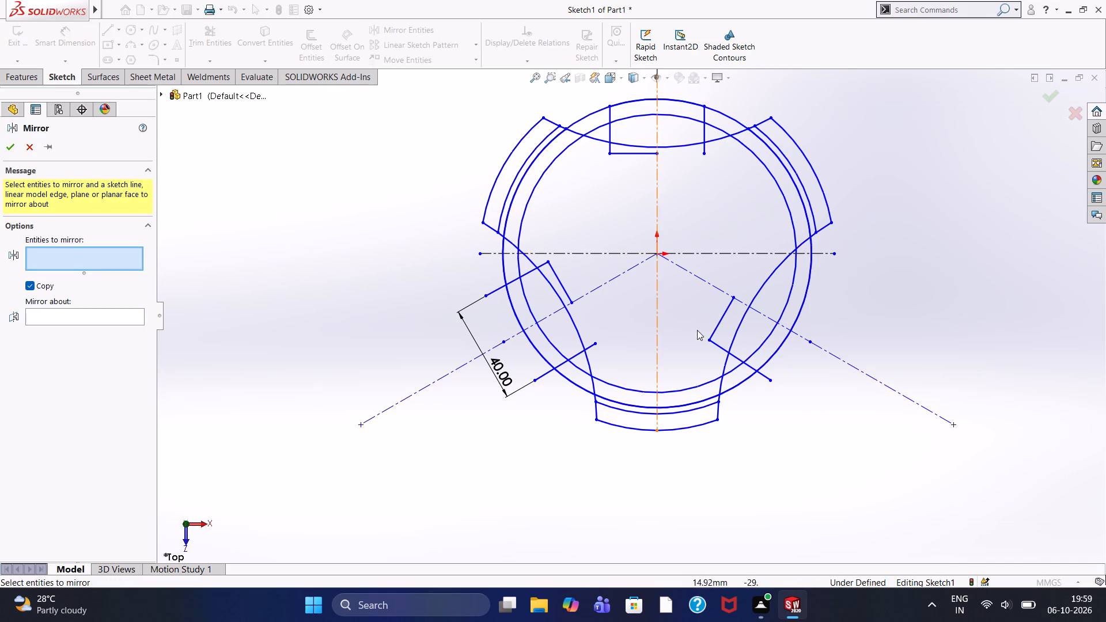
left_click(721, 343)
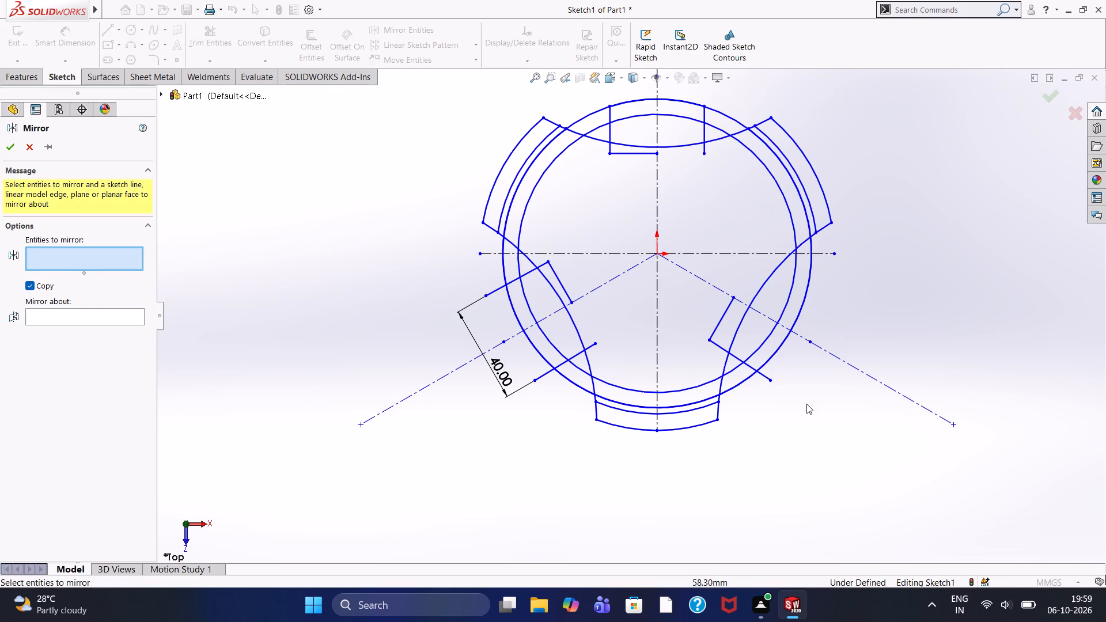
left_click(763, 375)
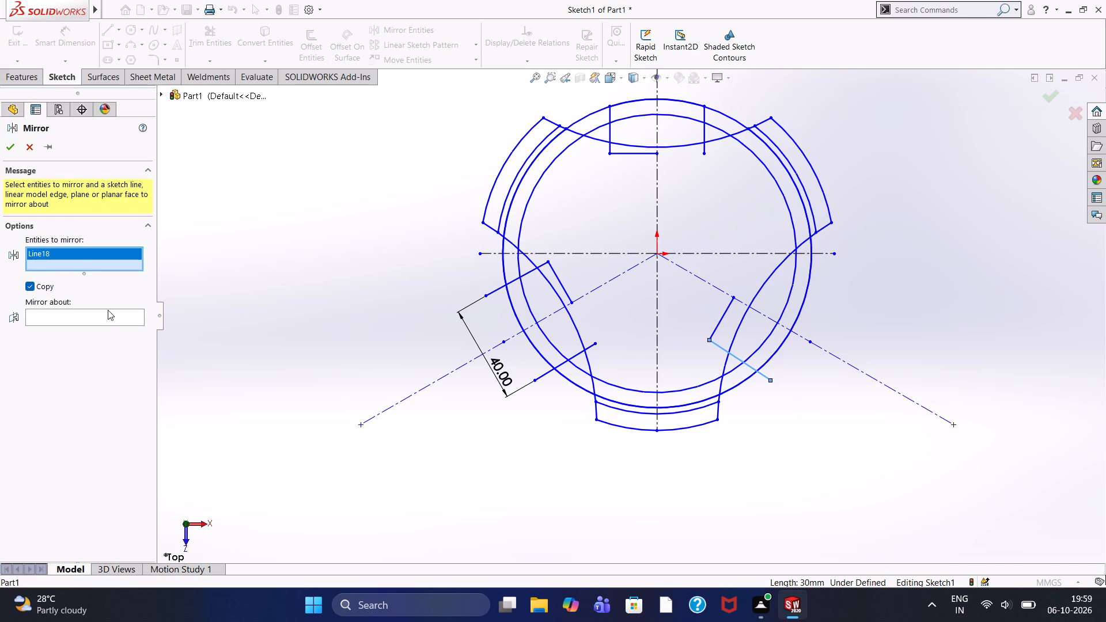
left_click(114, 322)
left_click(117, 321)
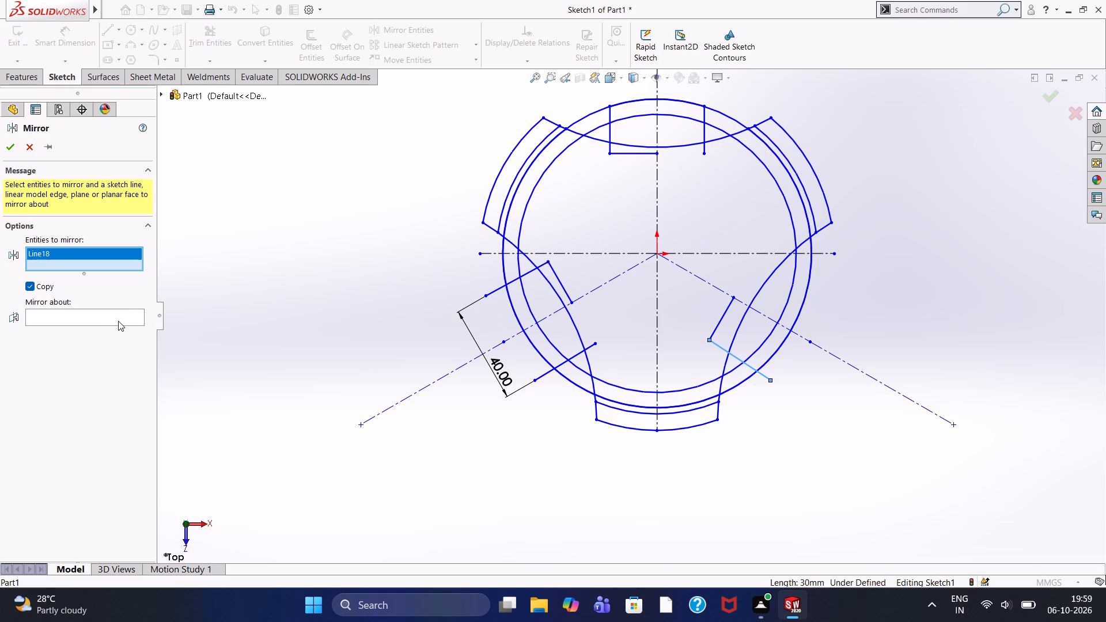
left_click(124, 317)
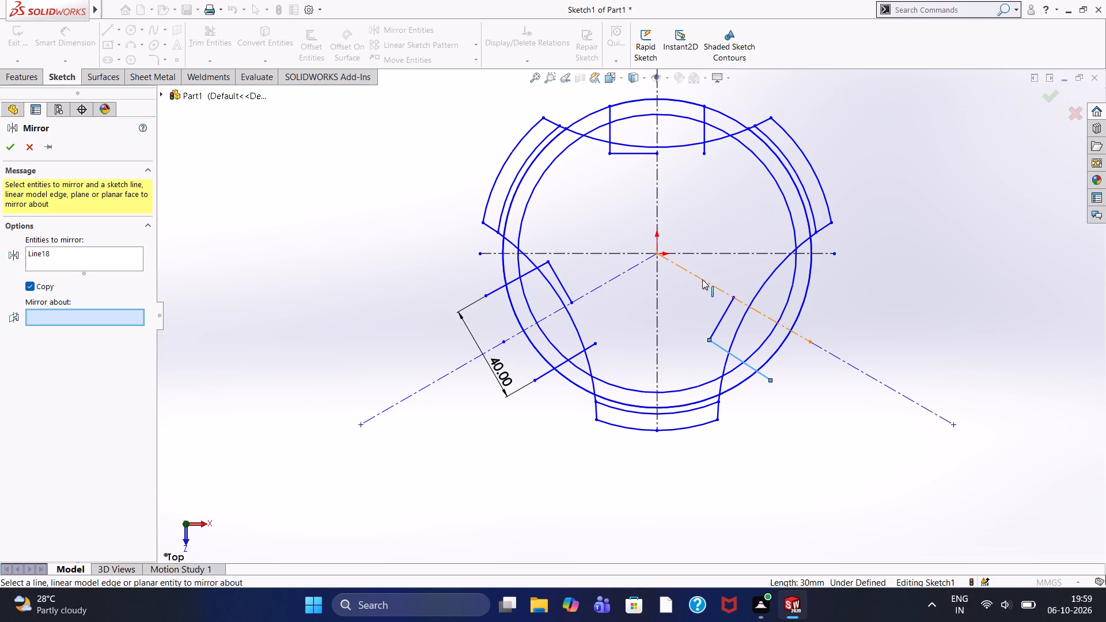
left_click(702, 280)
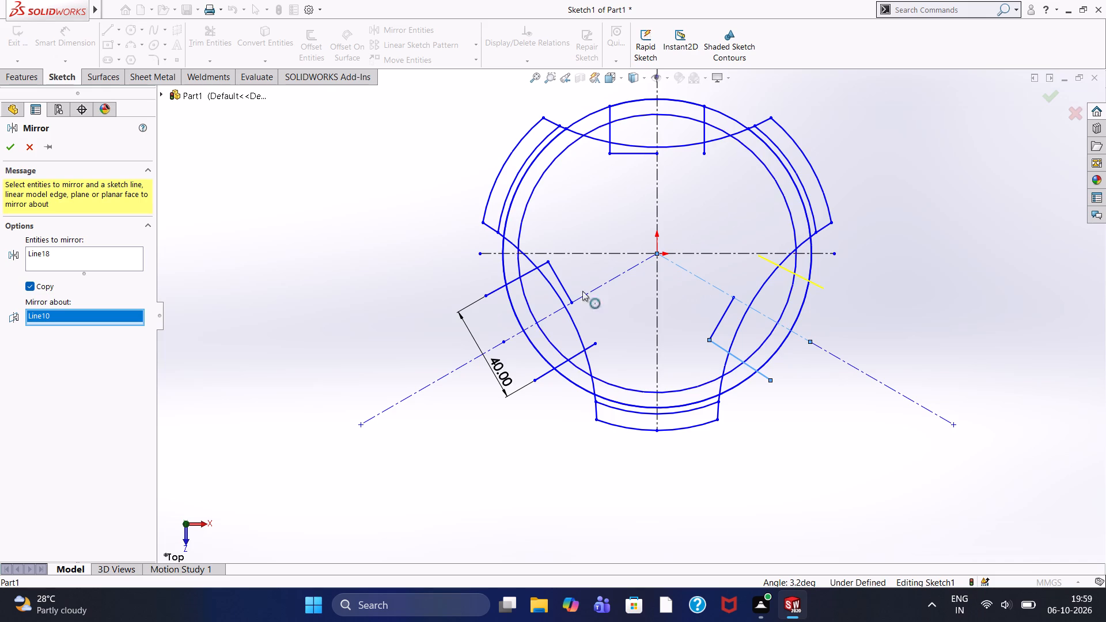
left_click(13, 145)
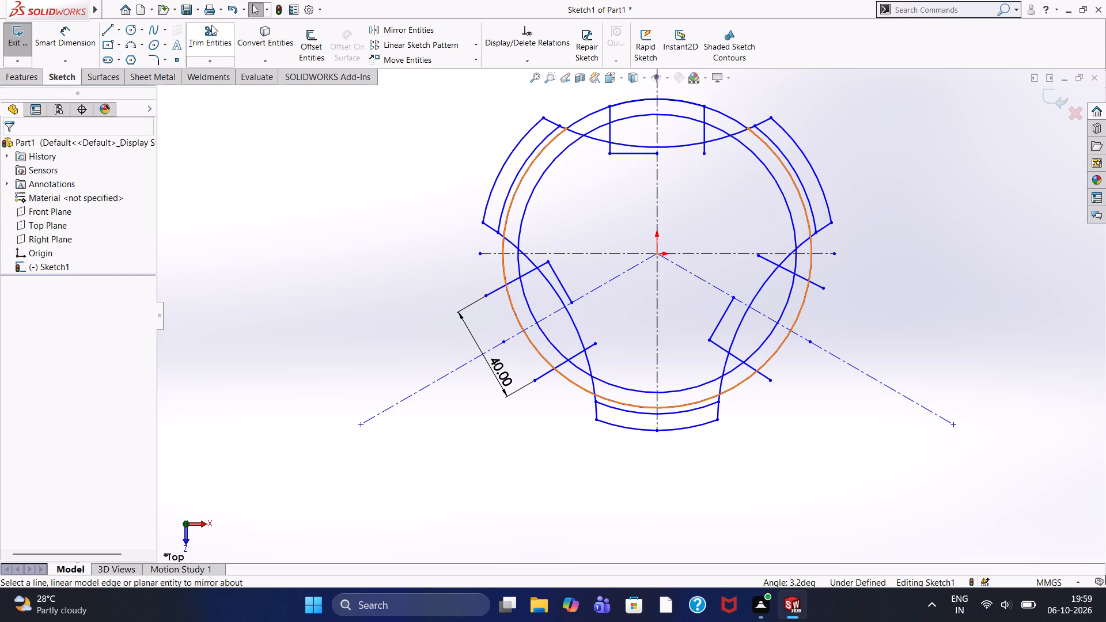
Draw another circle about 126 mm in diameter from the origin, on the same middle ring circle.
left_click(130, 29)
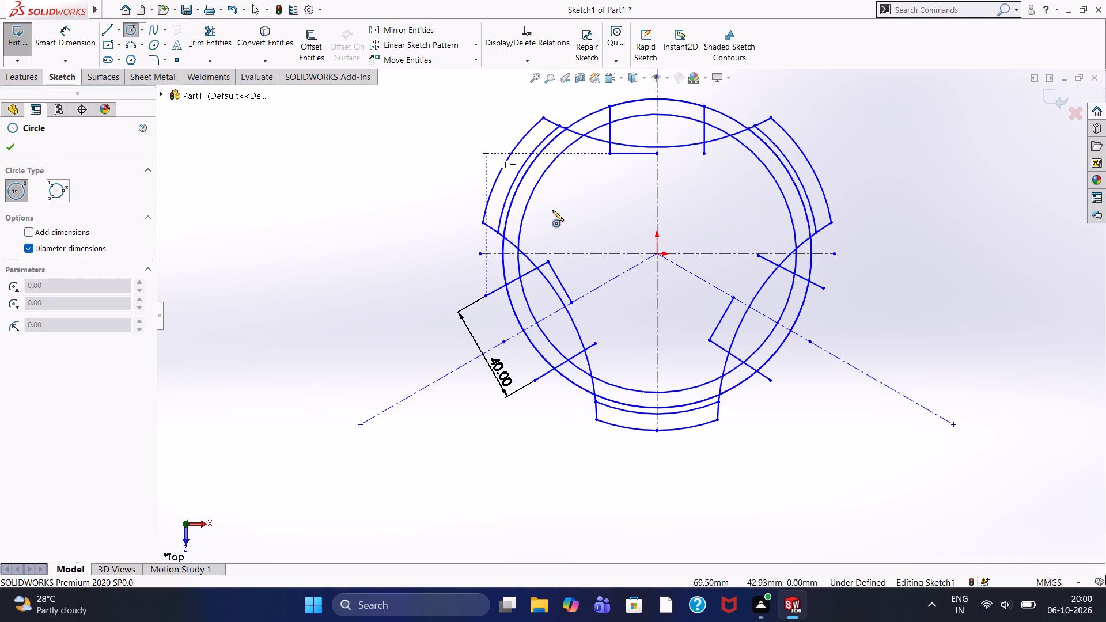
left_click(656, 256)
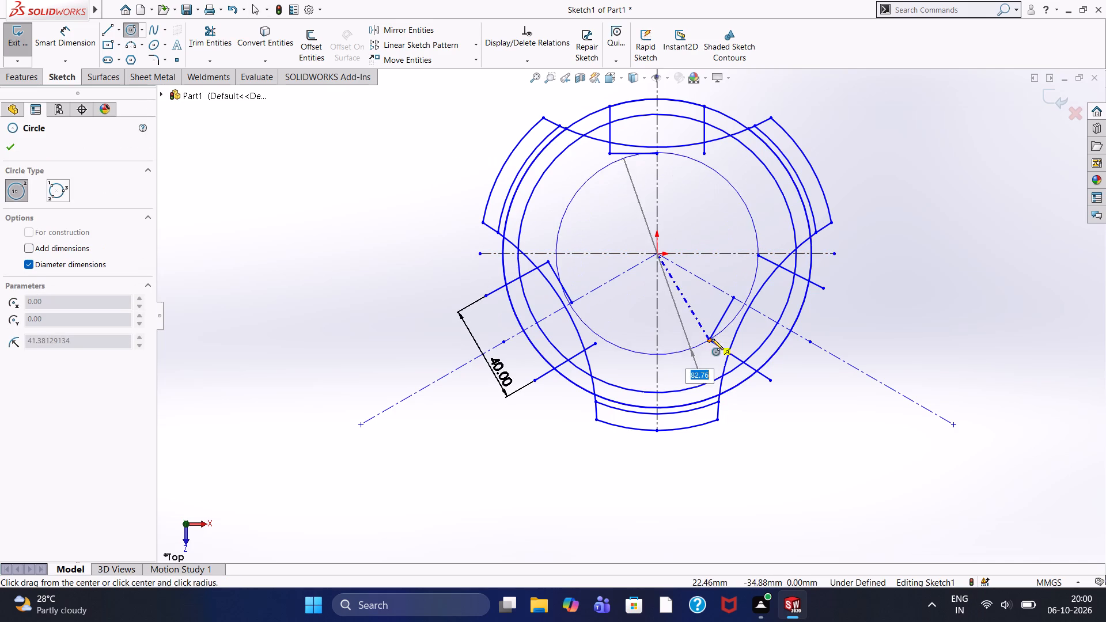
left_click(736, 384)
right_click(910, 211)
left_click(921, 221)
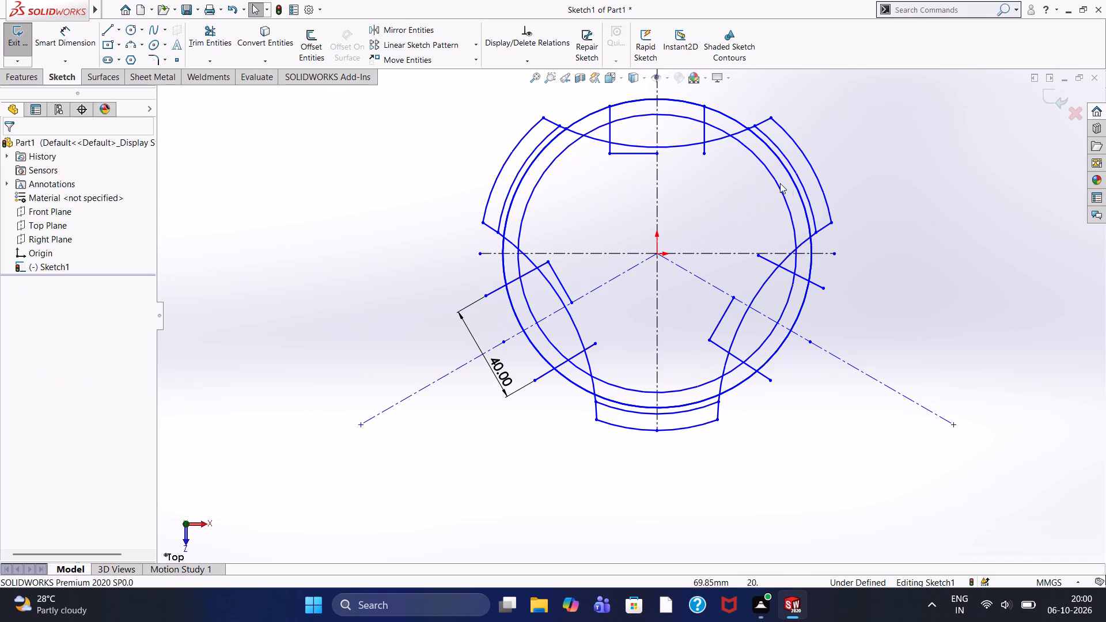
Trim the side lines of the lower-left and lower-right profiles where they extend beyond the middle ring circle, accepting deletion of the associated dimension.
scroll(804, 289, "down", 2)
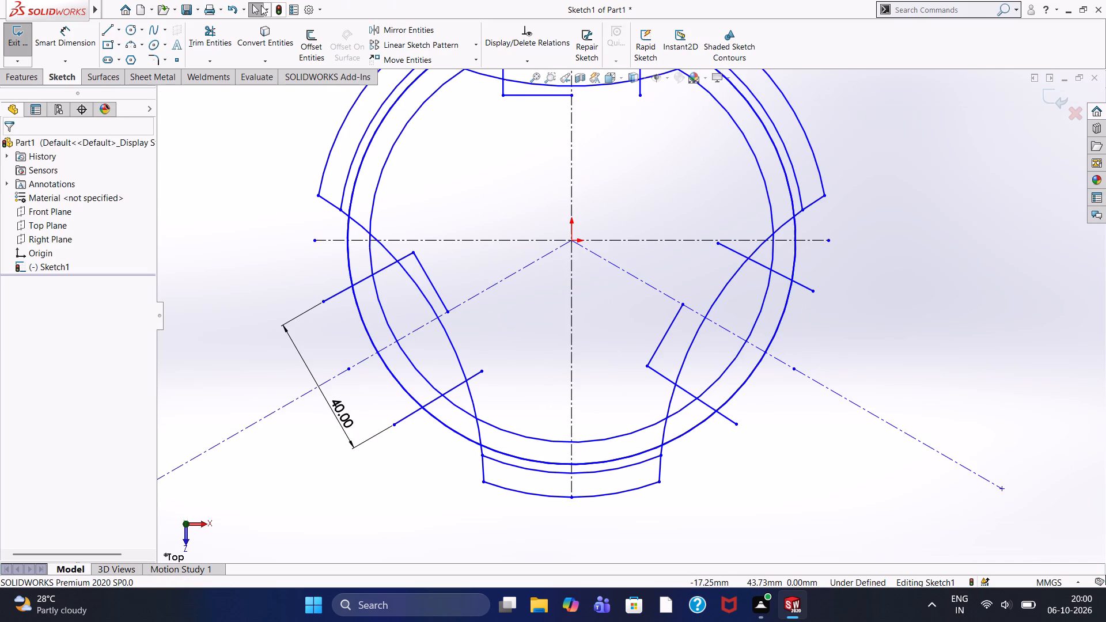
left_click(216, 36)
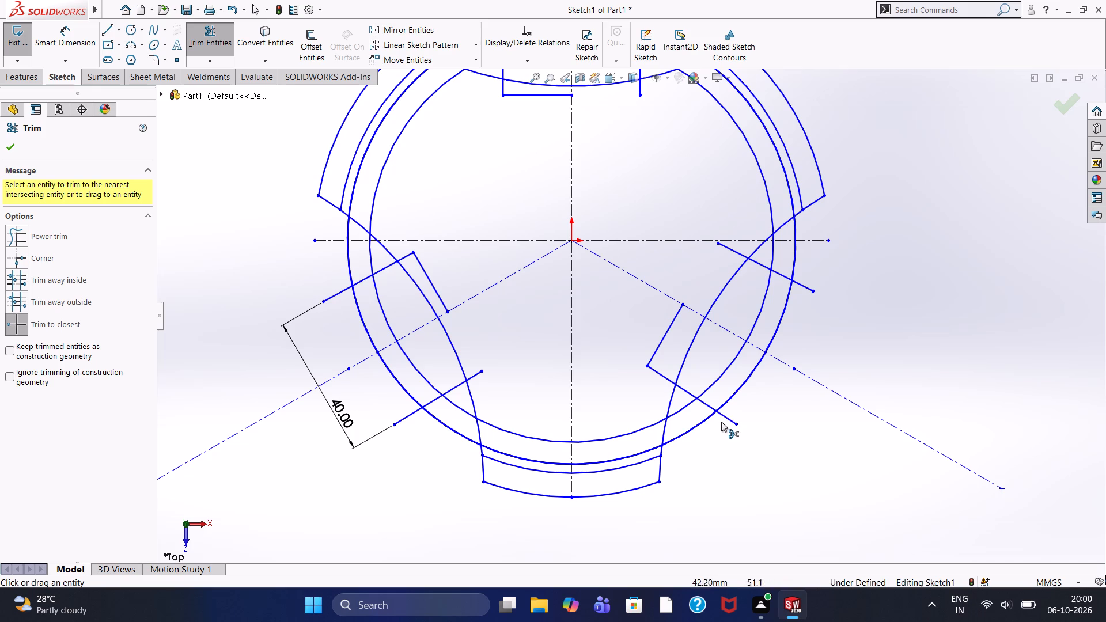
left_click(726, 420)
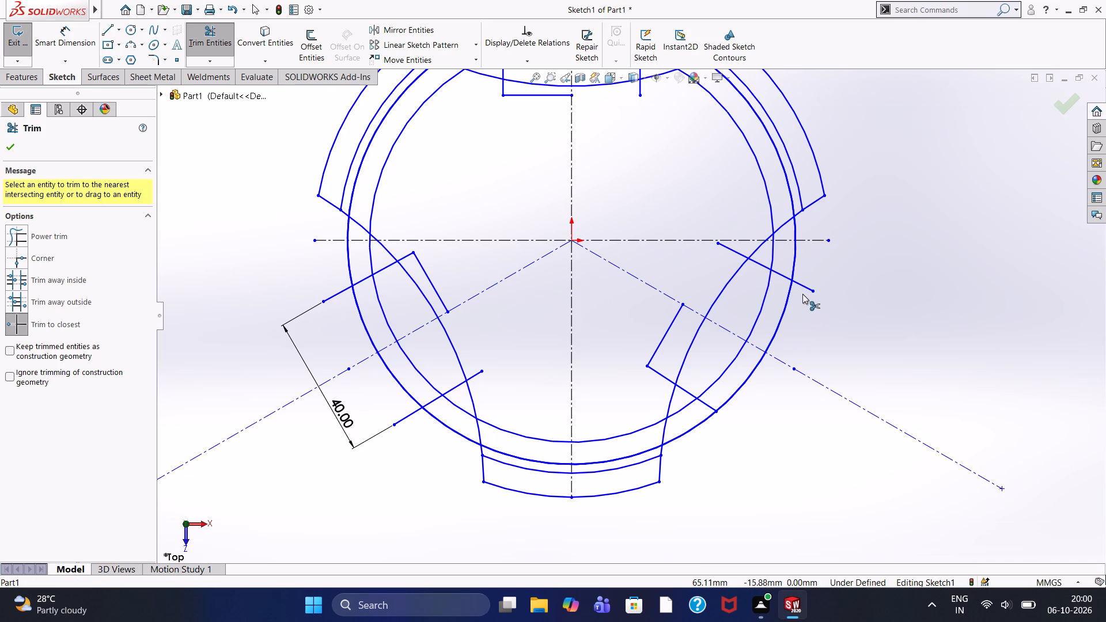
left_click(805, 286)
left_click(403, 418)
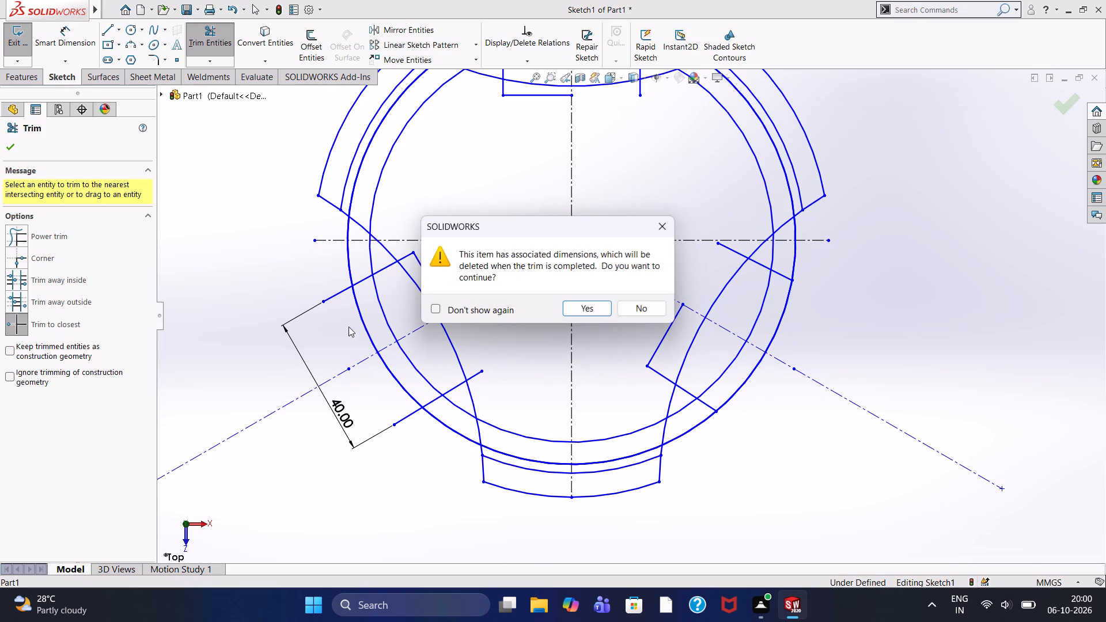
left_click(582, 306)
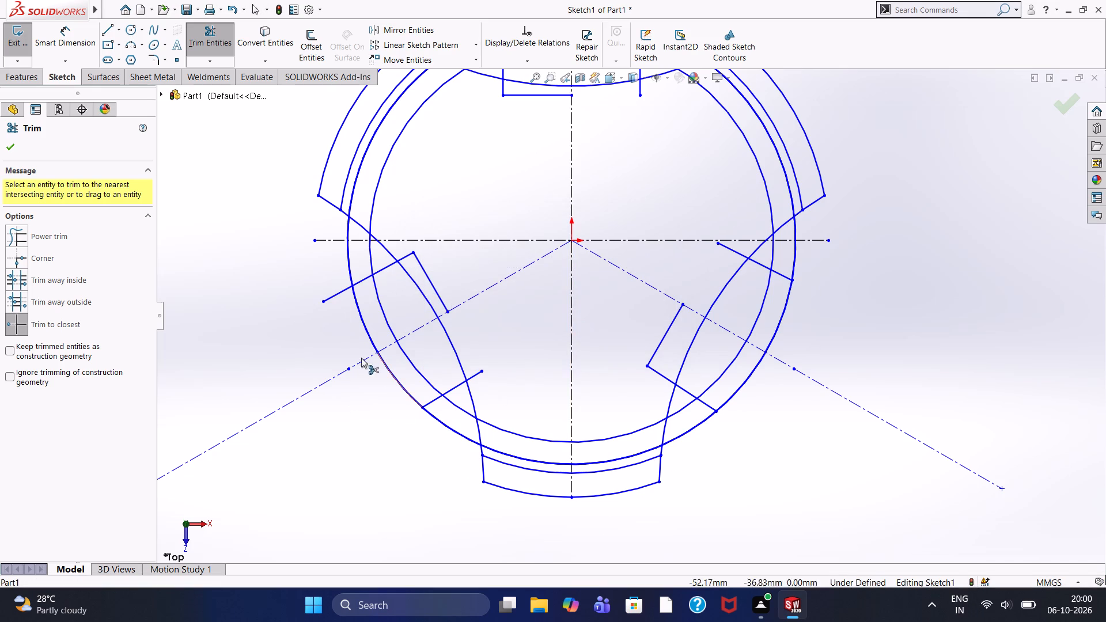
left_click(340, 291)
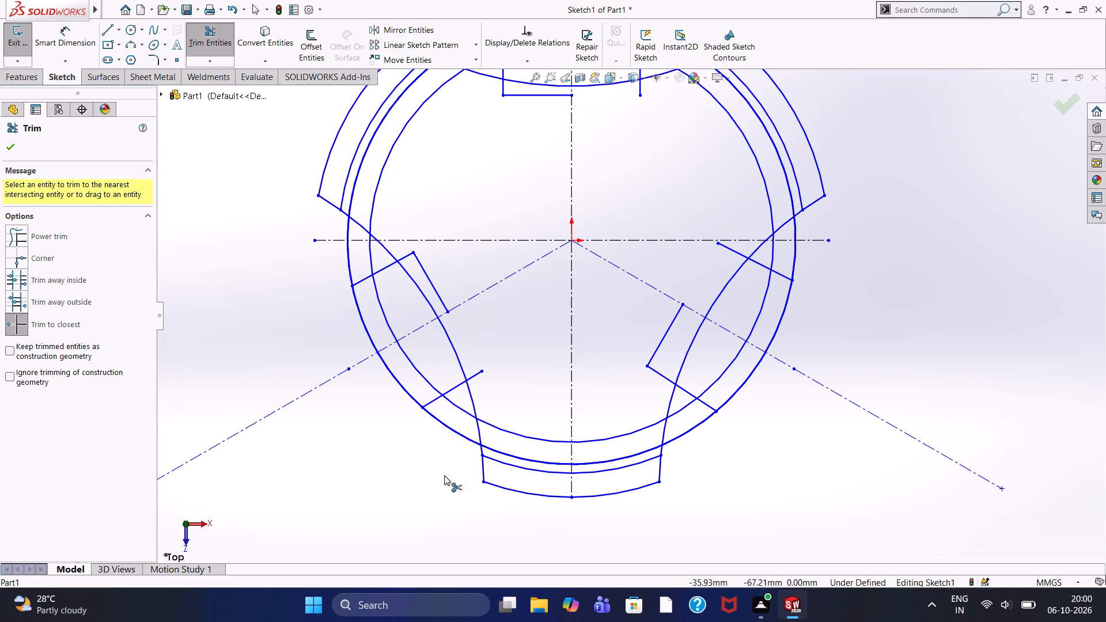
Trim the overlapping middle-circle arcs between the lower profiles and bottom lobe, and from the lower-left profile up to the horizontal centerline.
left_click(458, 436)
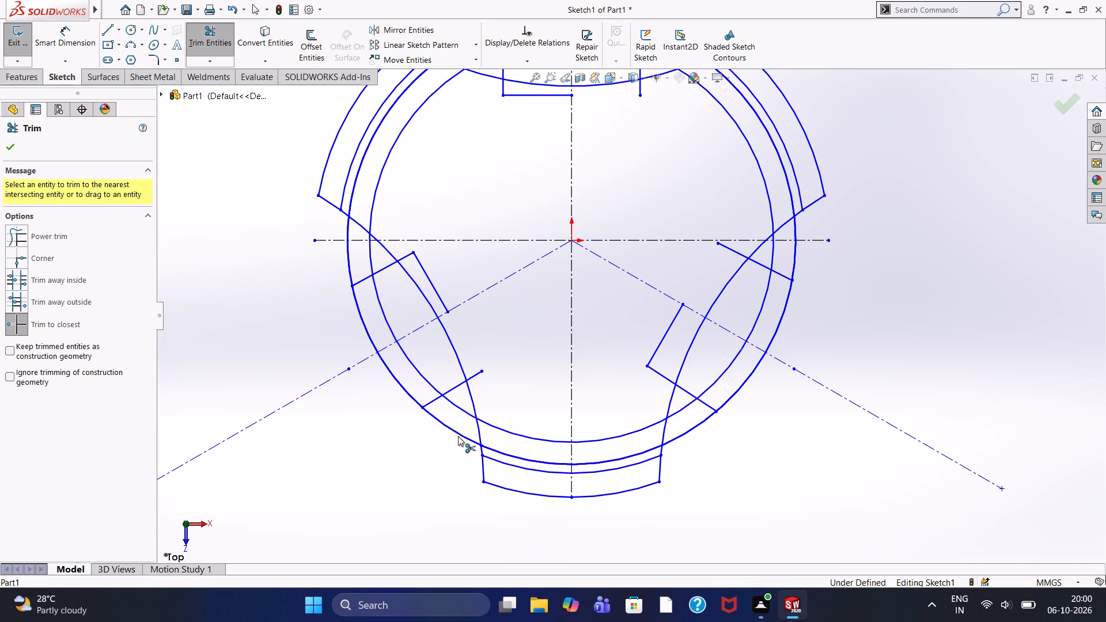
left_click(458, 436)
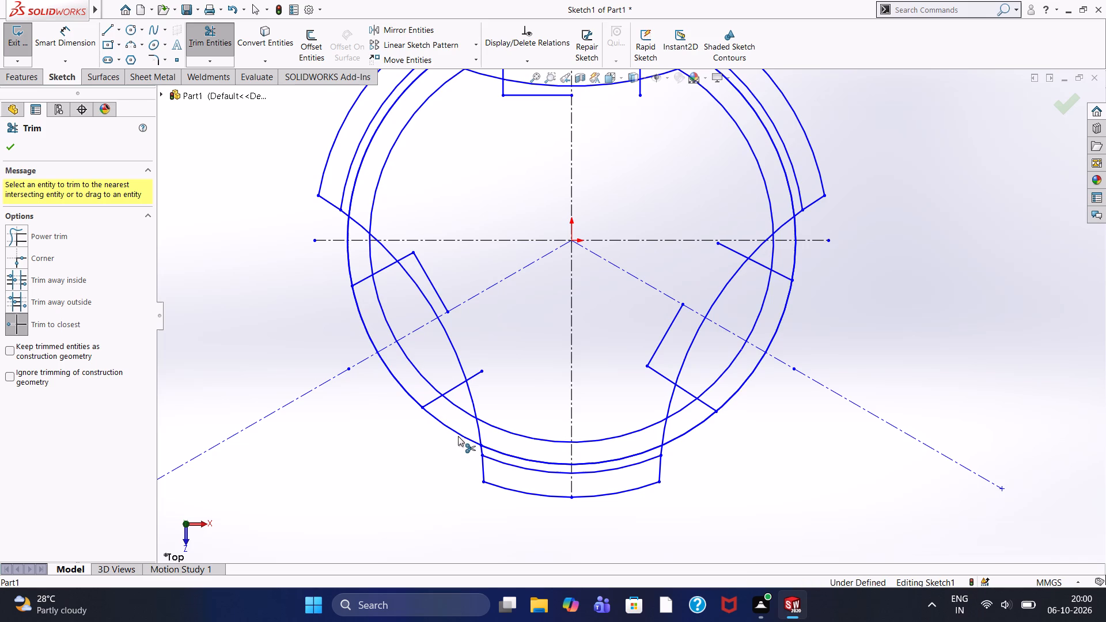
left_click(700, 425)
left_click(700, 425)
left_click(700, 425)
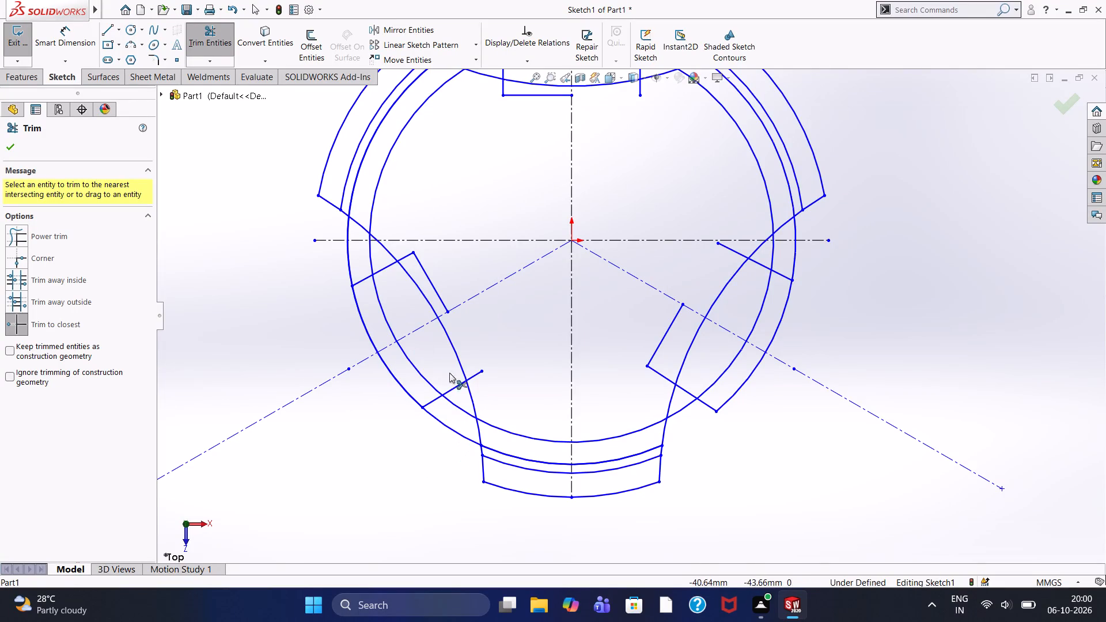
left_click(349, 264)
left_click(349, 264)
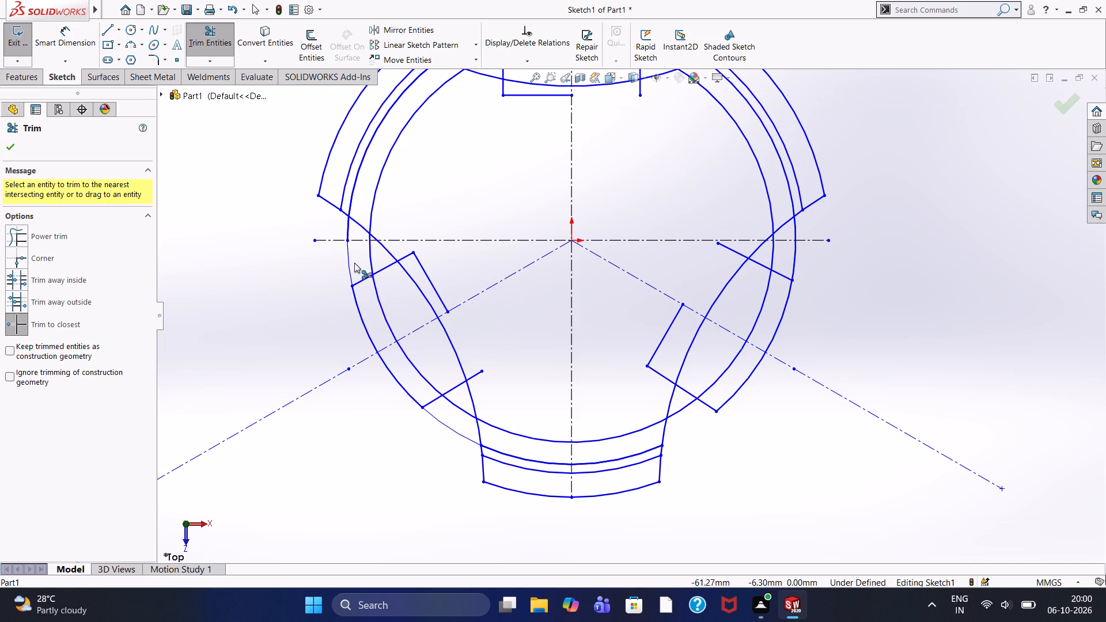
left_click(349, 259)
left_click(461, 435)
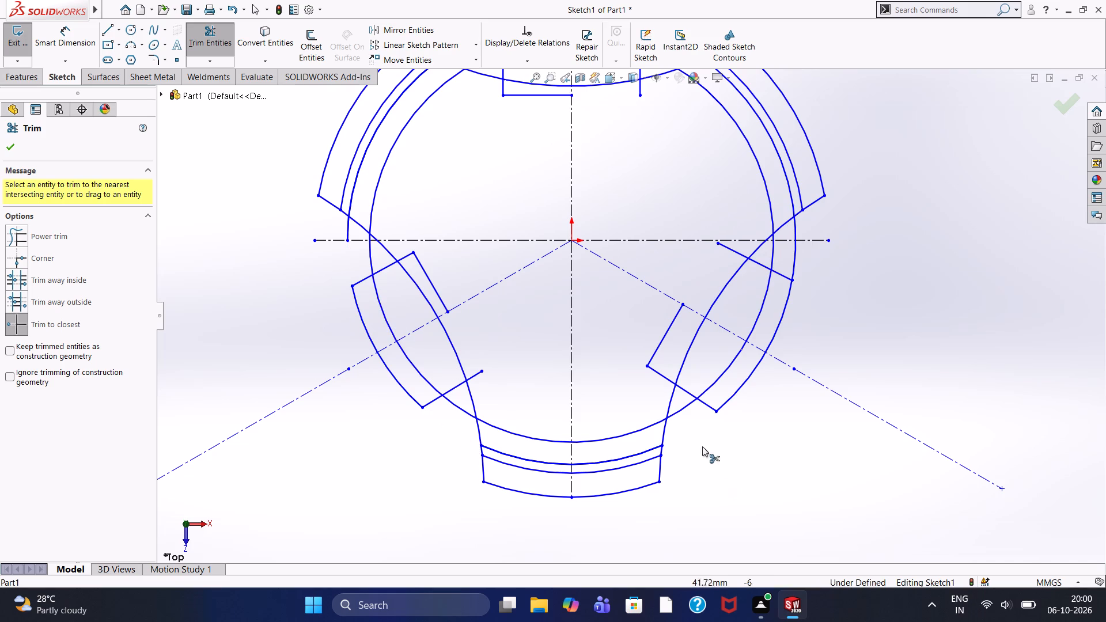
Trim the overlapping middle-circle arcs between the lower-right profile and the upper-right lobe, on both sides of the horizontal centerline.
left_click(794, 253)
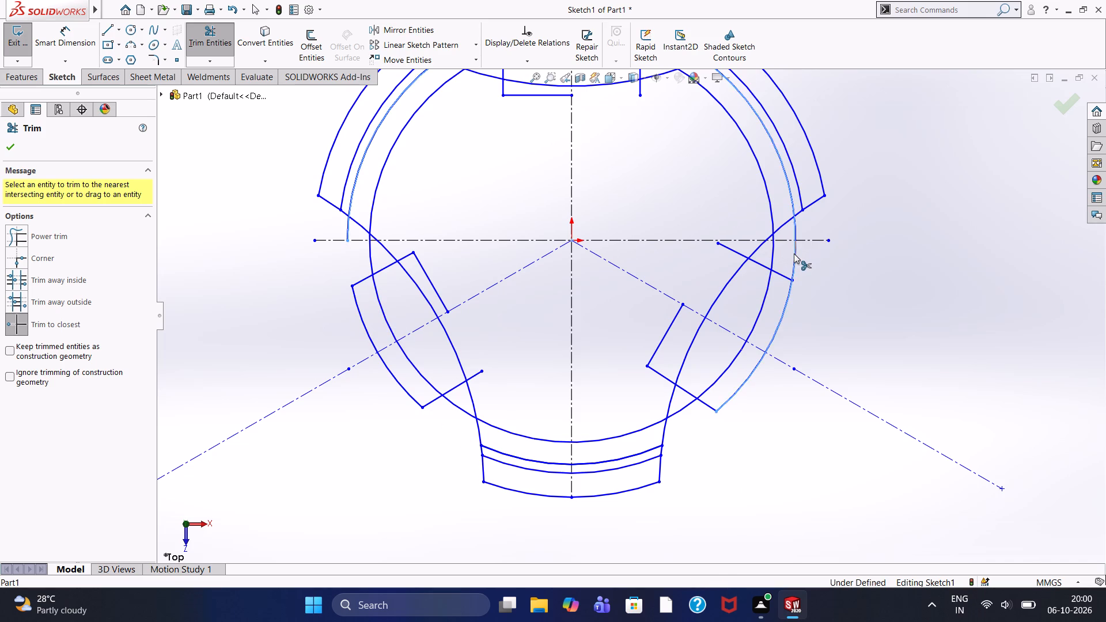
left_click(794, 253)
left_click(794, 253)
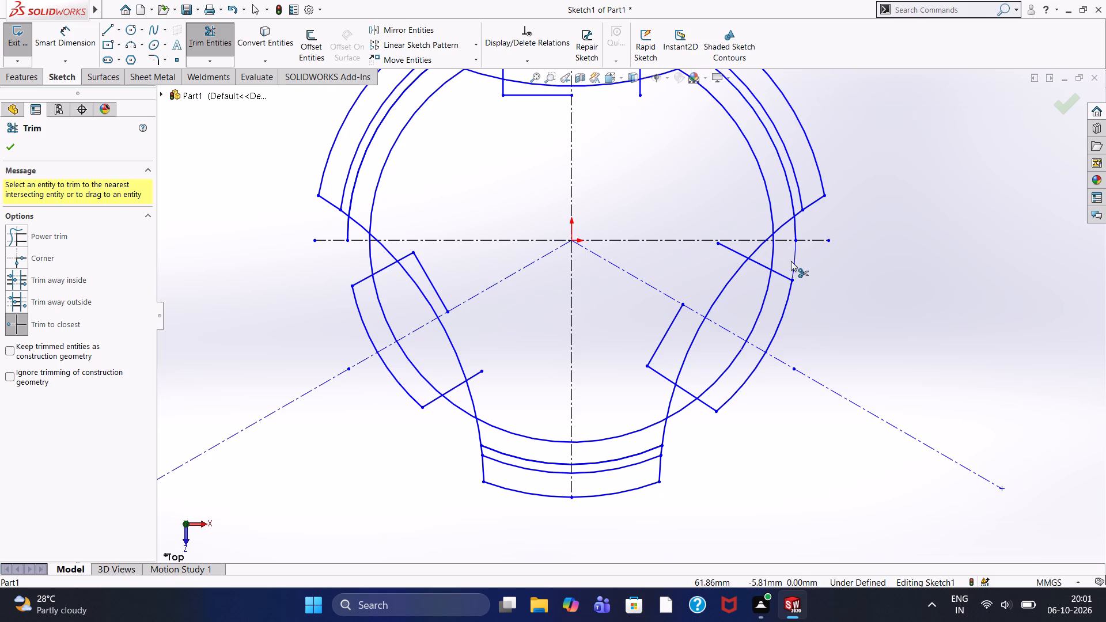
left_click(796, 259)
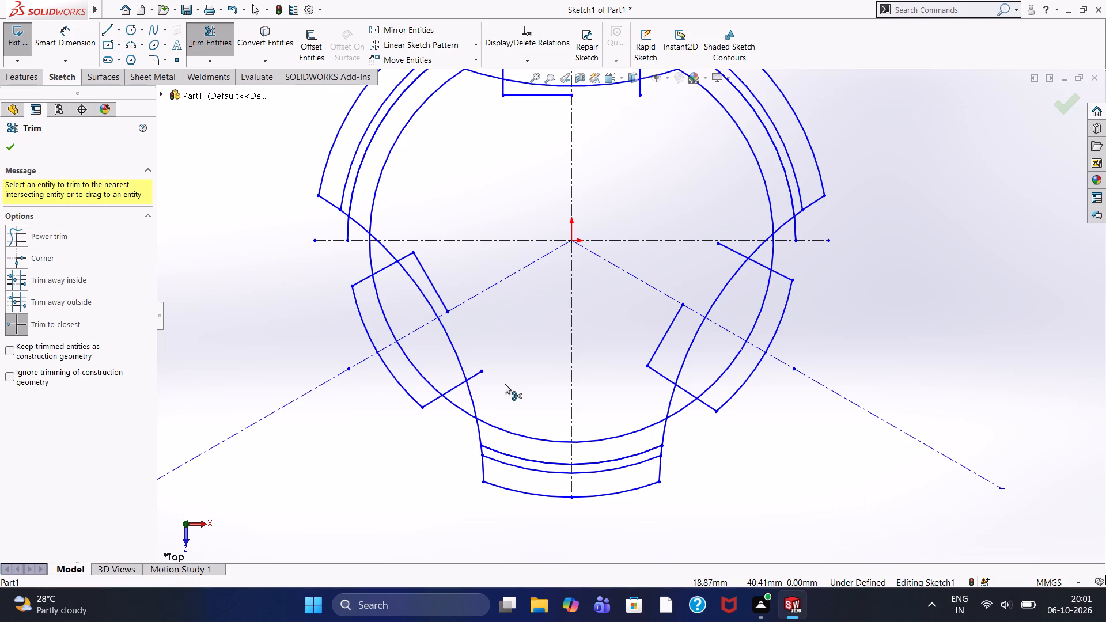
left_click(797, 226)
left_click(797, 226)
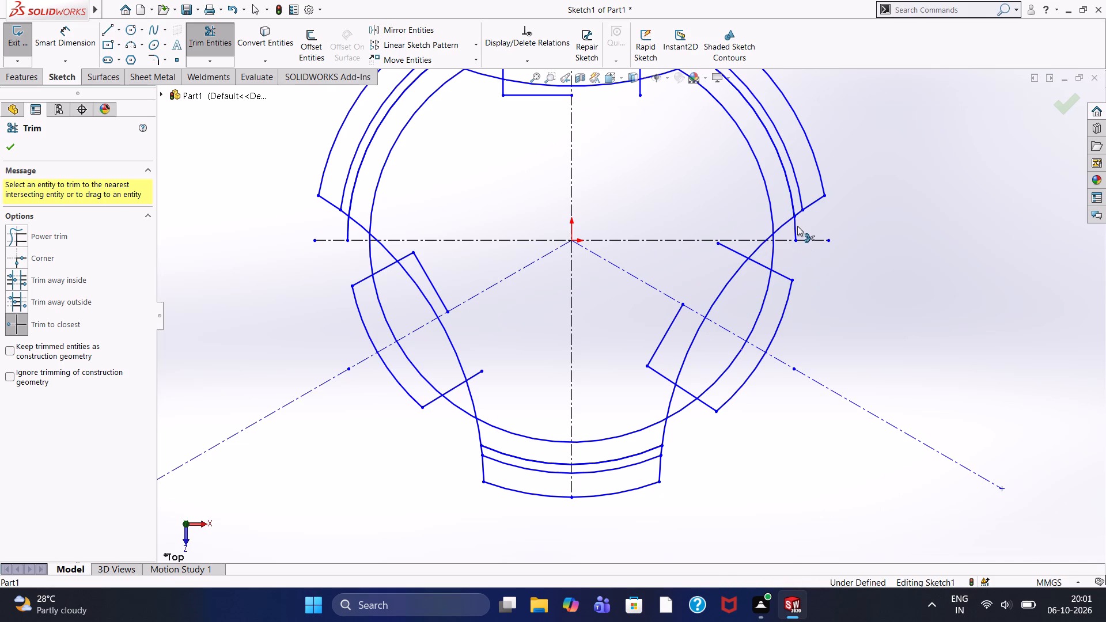
left_click(796, 233)
left_click(796, 233)
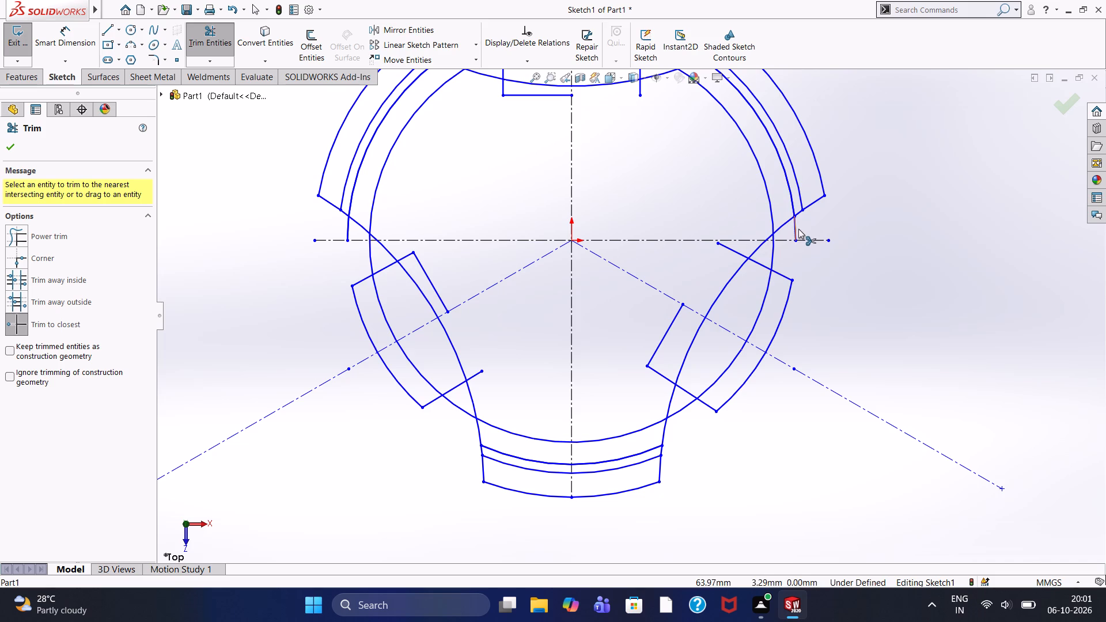
left_click(797, 229)
Trim the overlapping middle-circle arcs on both sides of the top profile, up to the neighbouring upper lobes.
scroll(710, 195, "up", 3)
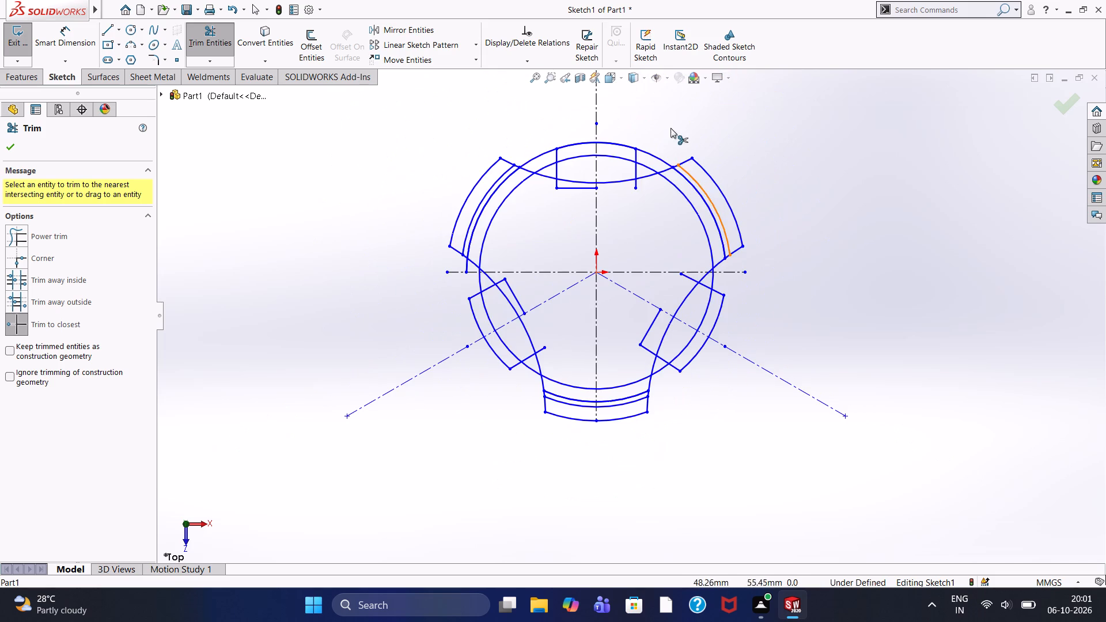
scroll(665, 147, "down", 4)
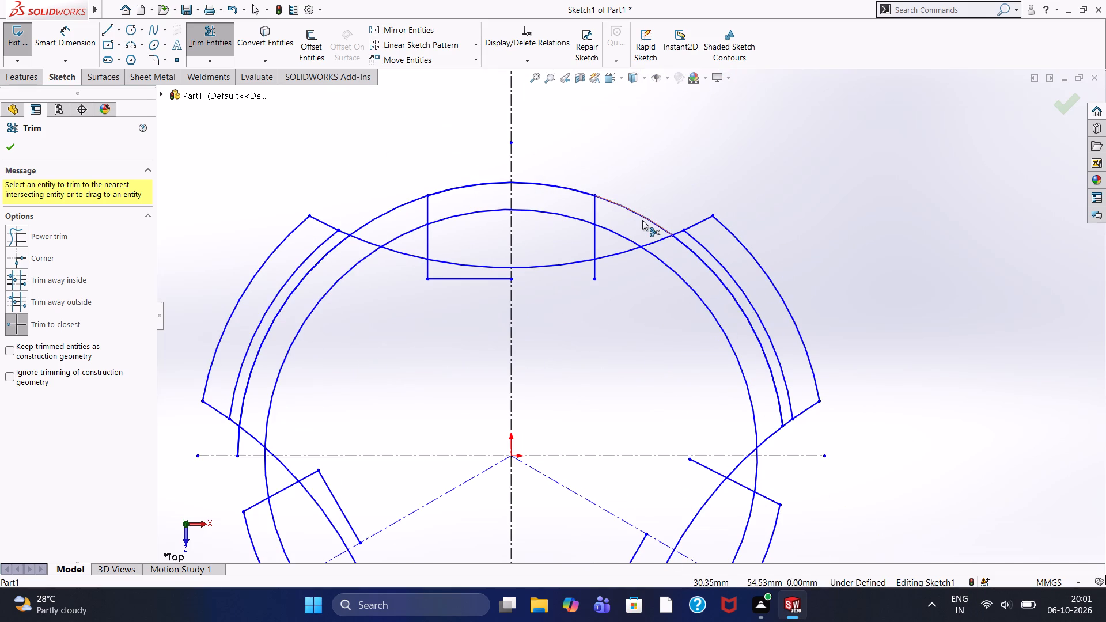
left_click(645, 215)
left_click(645, 215)
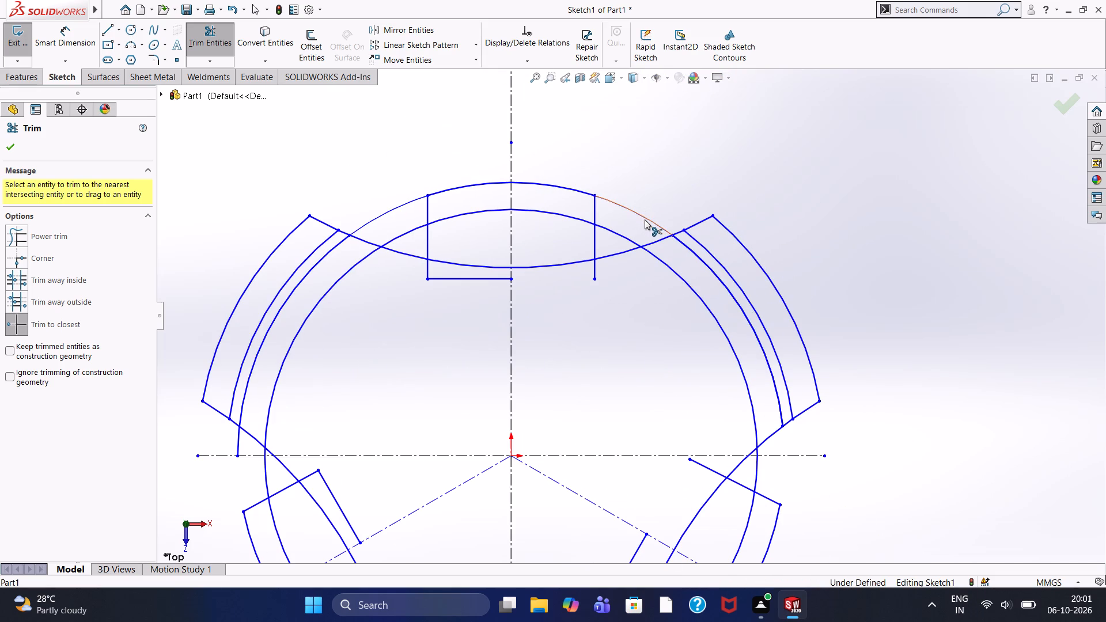
left_click(645, 219)
left_click(402, 203)
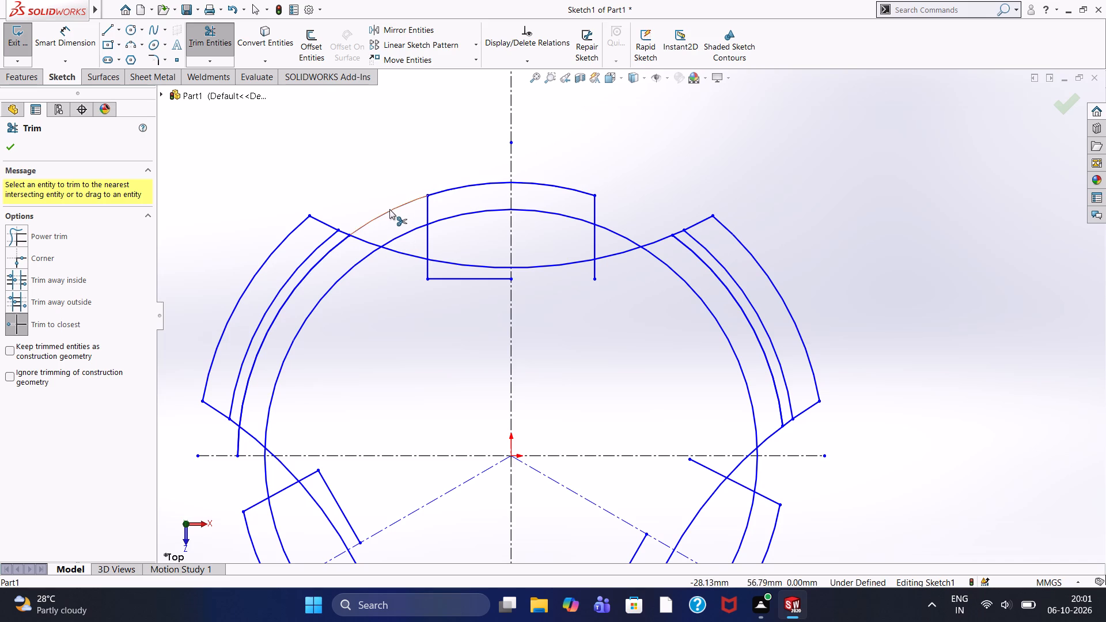
left_click(389, 208)
Trim the leftover middle-circle stubs between the upper-left lobe and the horizontal centerline.
scroll(409, 226, "up", 1)
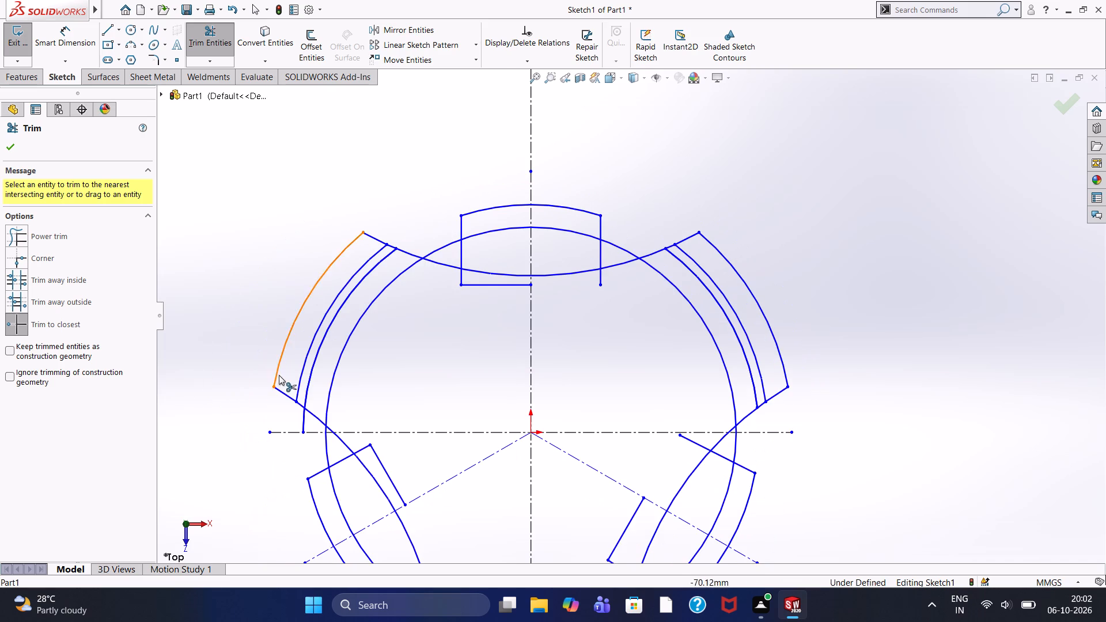
left_click(301, 420)
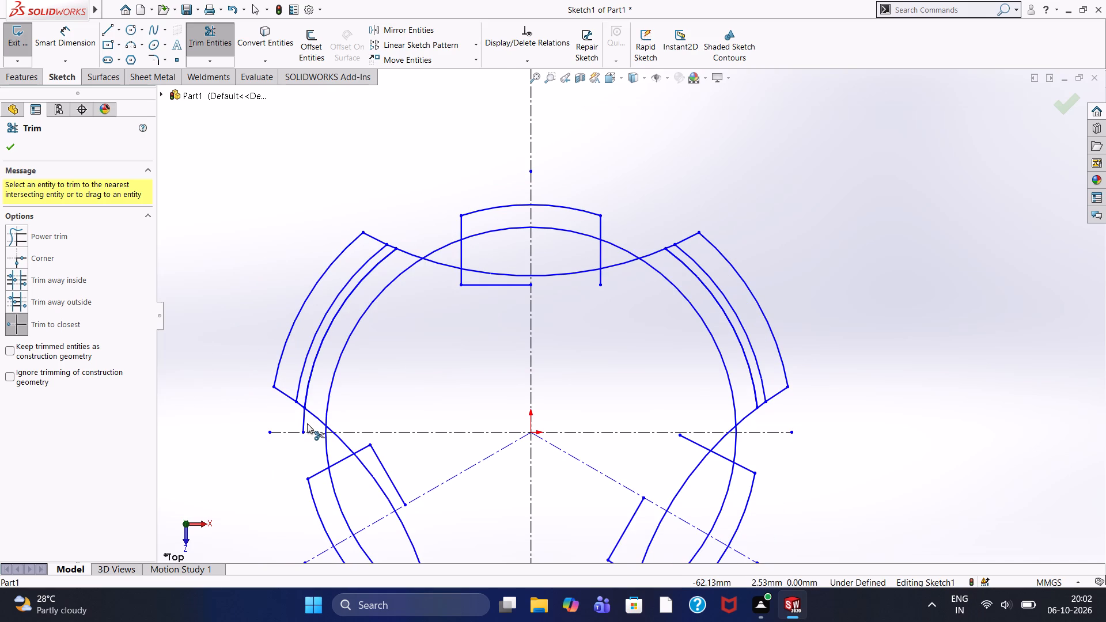
left_click(302, 420)
left_click(302, 420)
Trim away the lower-left profile's inner perpendicular line and the parts of its two side lines inside the inner ring circle.
scroll(459, 348, "up", 3)
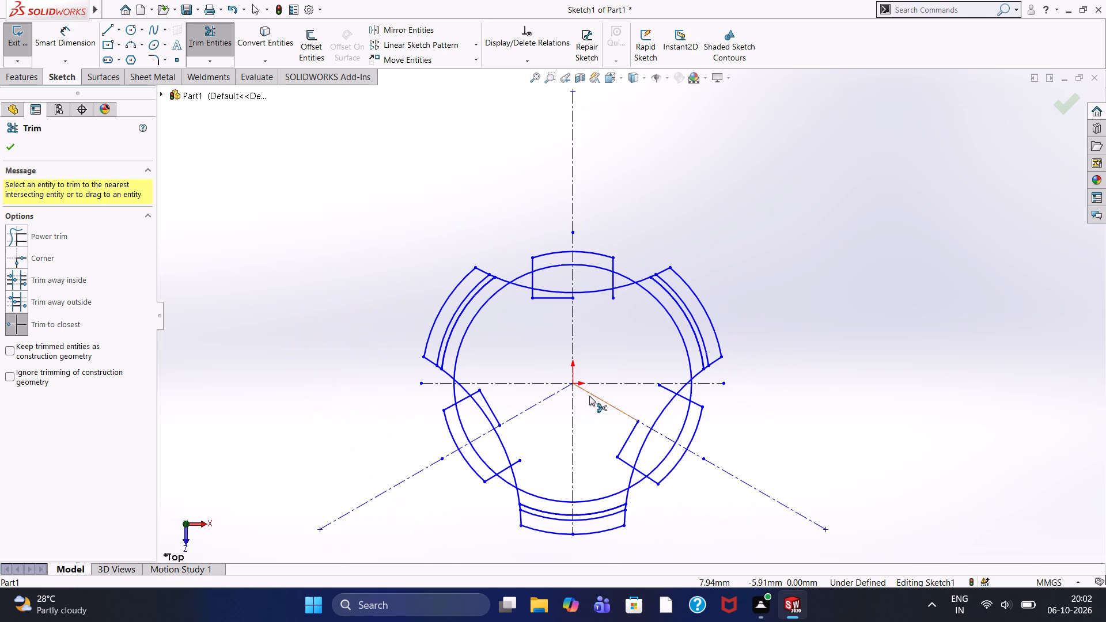
scroll(589, 396, "down", 2)
left_click(451, 409)
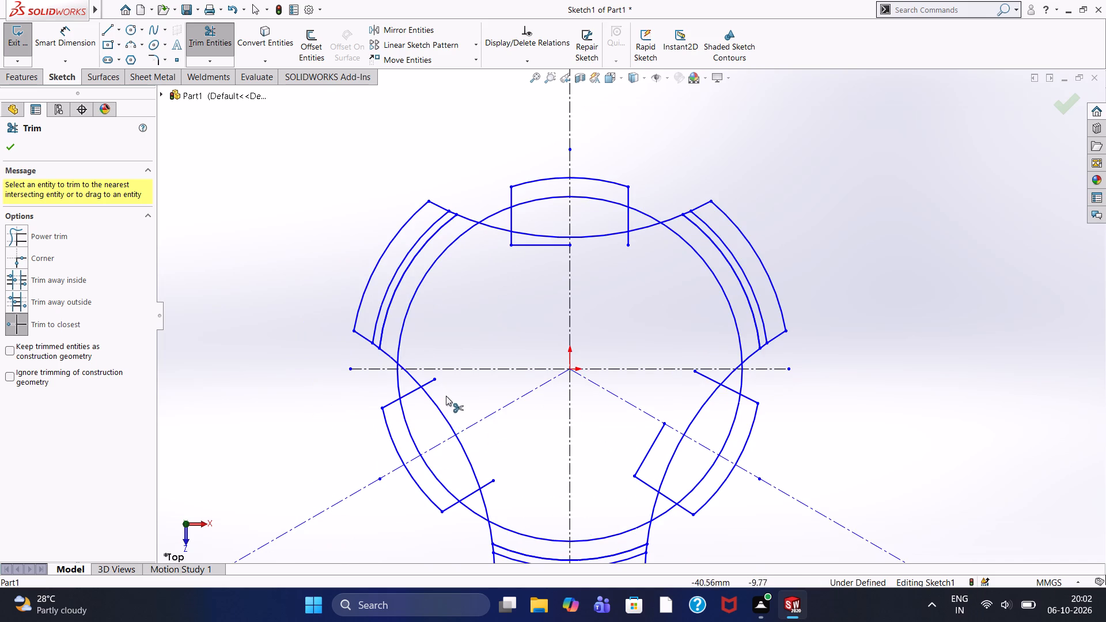
left_click(430, 381)
left_click(407, 395)
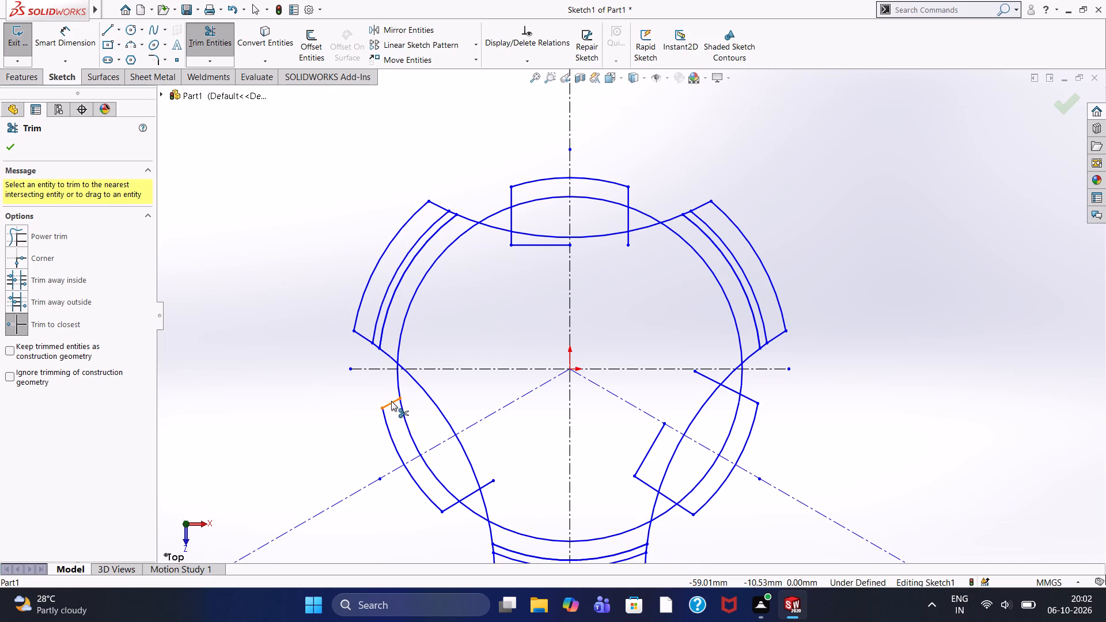
left_click(474, 490)
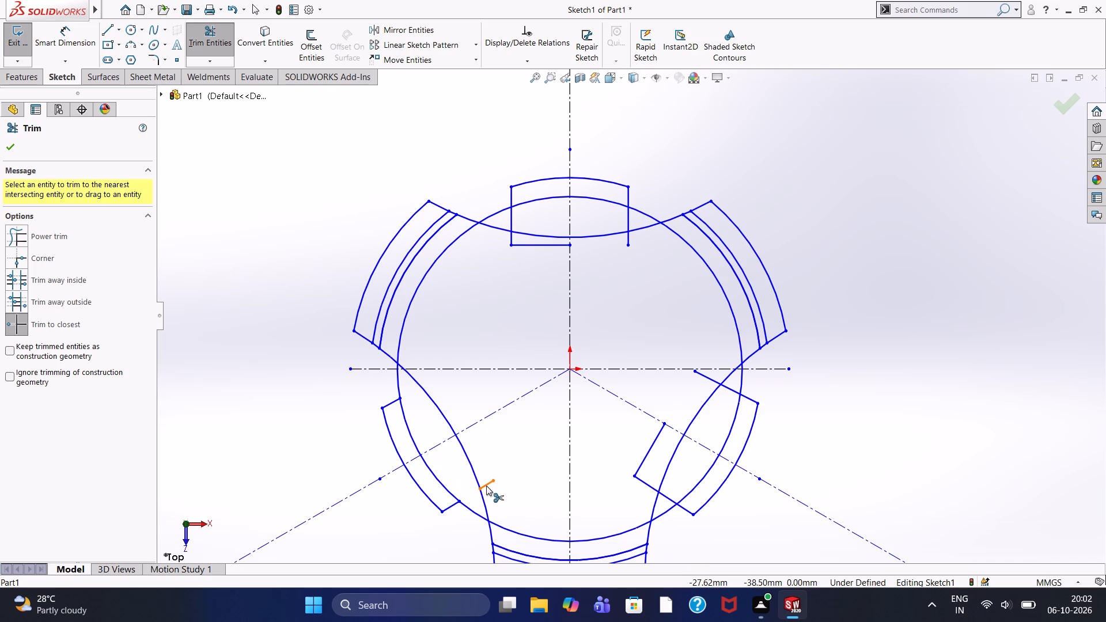
left_click(486, 486)
Trim away the lower-right profile's inner perpendicular line and the parts of its two side lines inside the inner ring circle.
left_click(652, 450)
left_click(708, 380)
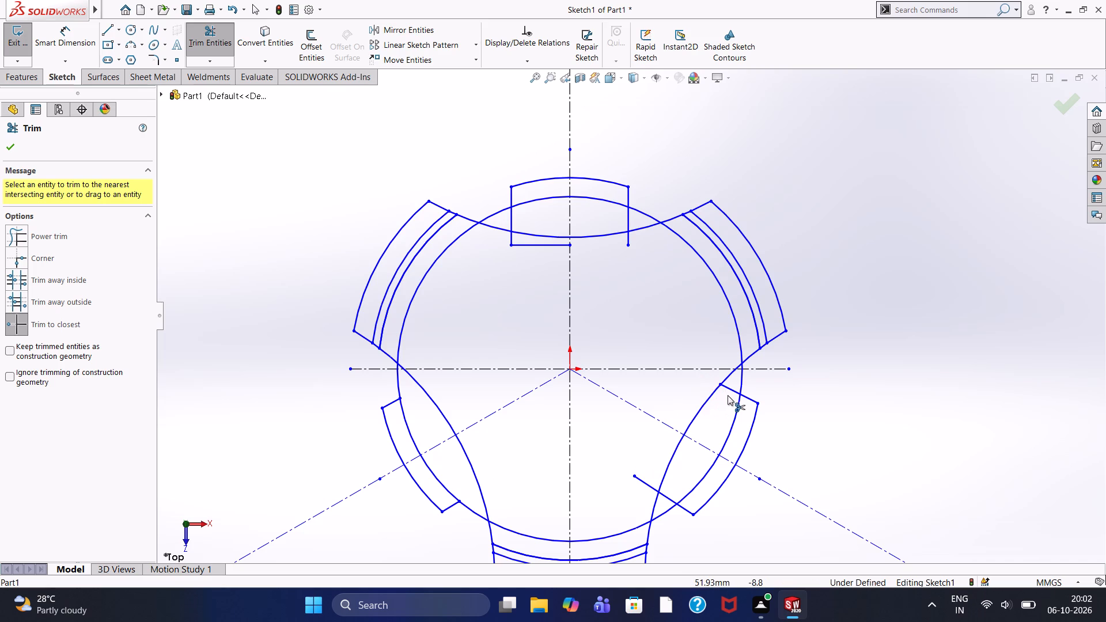
left_click(729, 390)
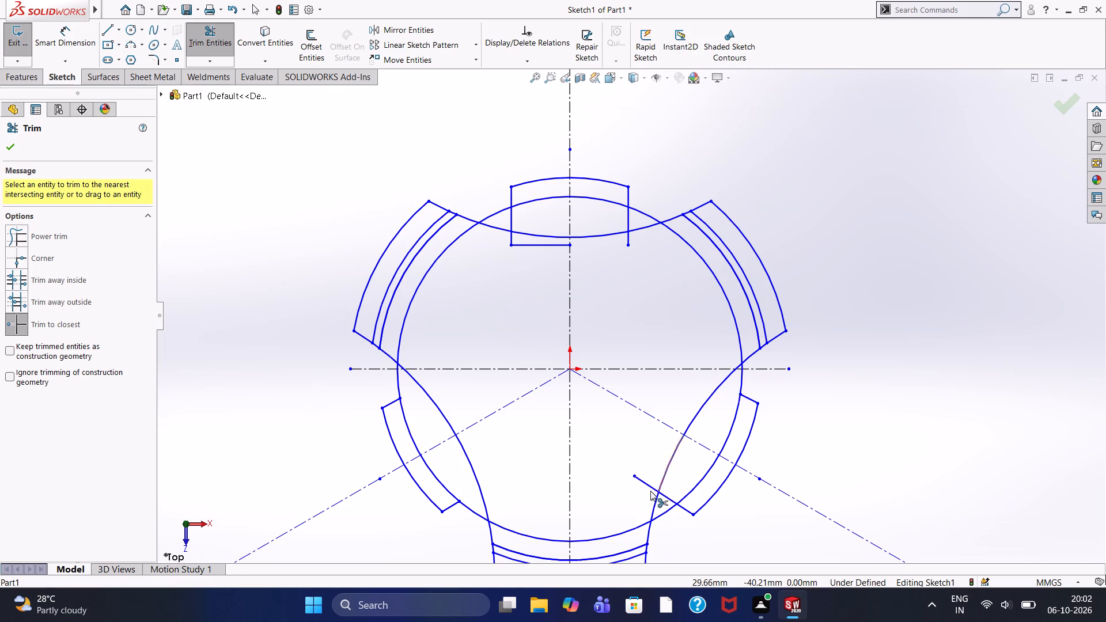
left_click(642, 482)
left_click(665, 498)
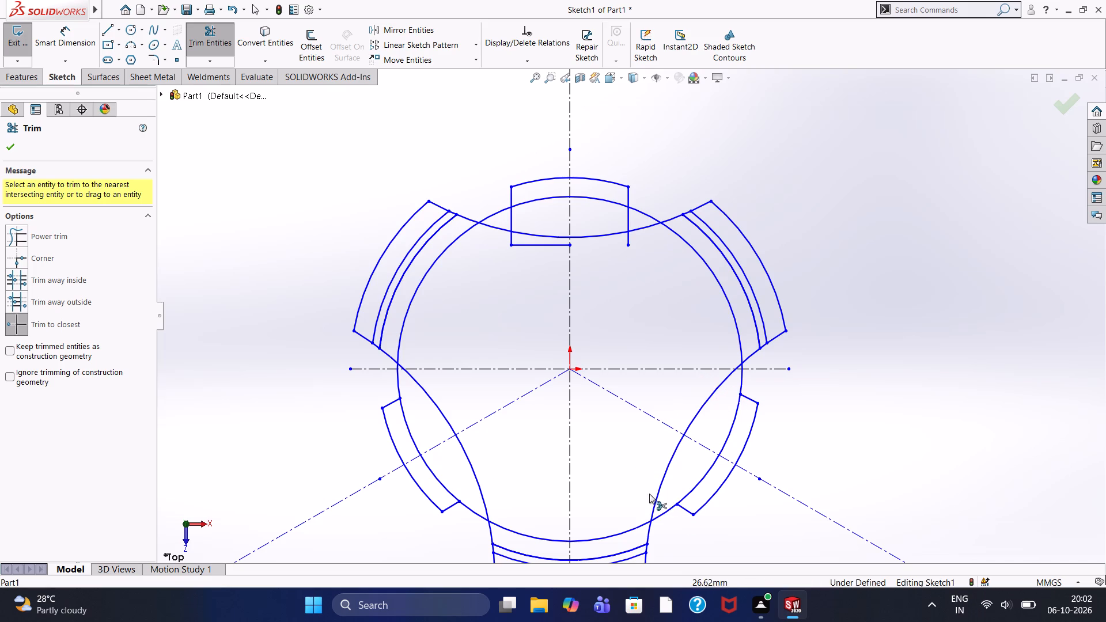
Trim the two inner ring circle arc pieces that cross the lower-right profile between its side lines.
left_click(732, 423)
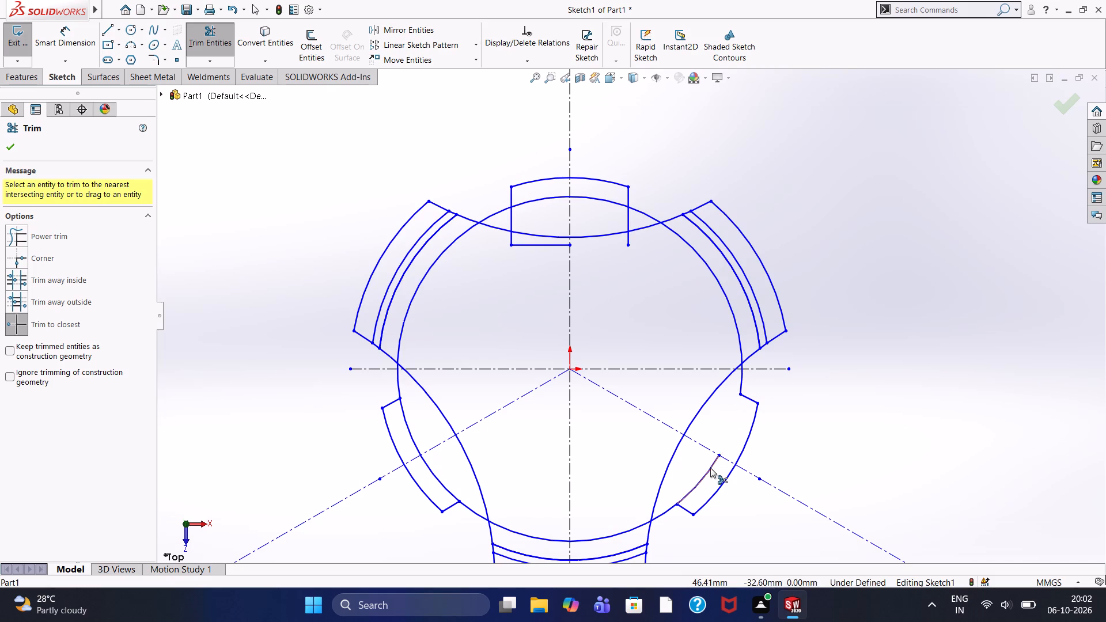
left_click(710, 468)
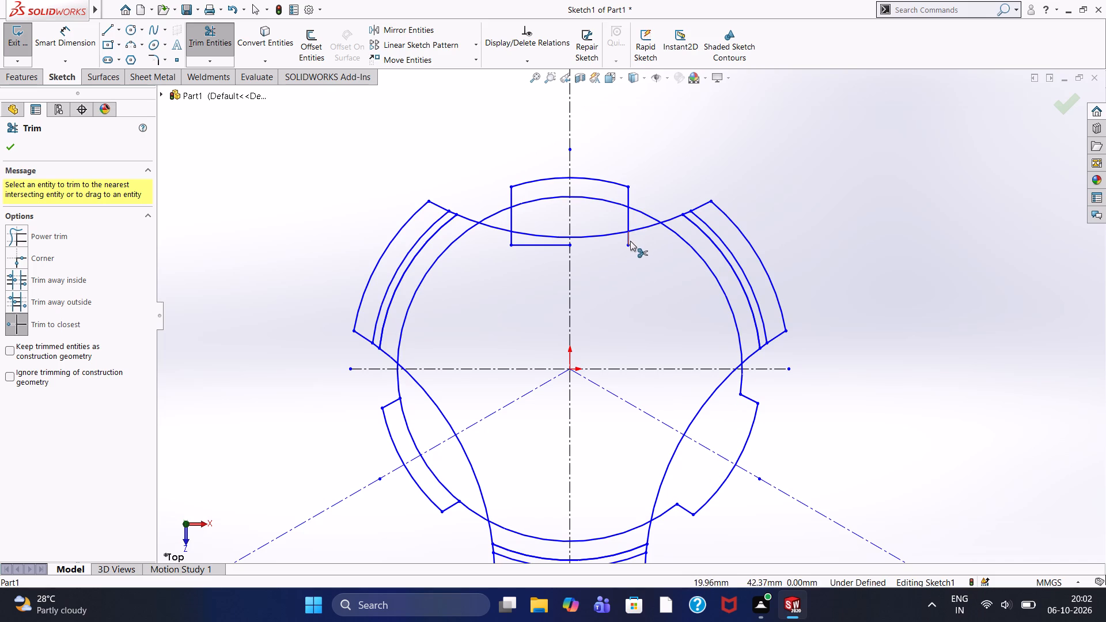
Trim the top profile's side lines inside the inner ring circle, its inner horizontal line, and the ring arc between its sides.
left_click(628, 240)
left_click(628, 222)
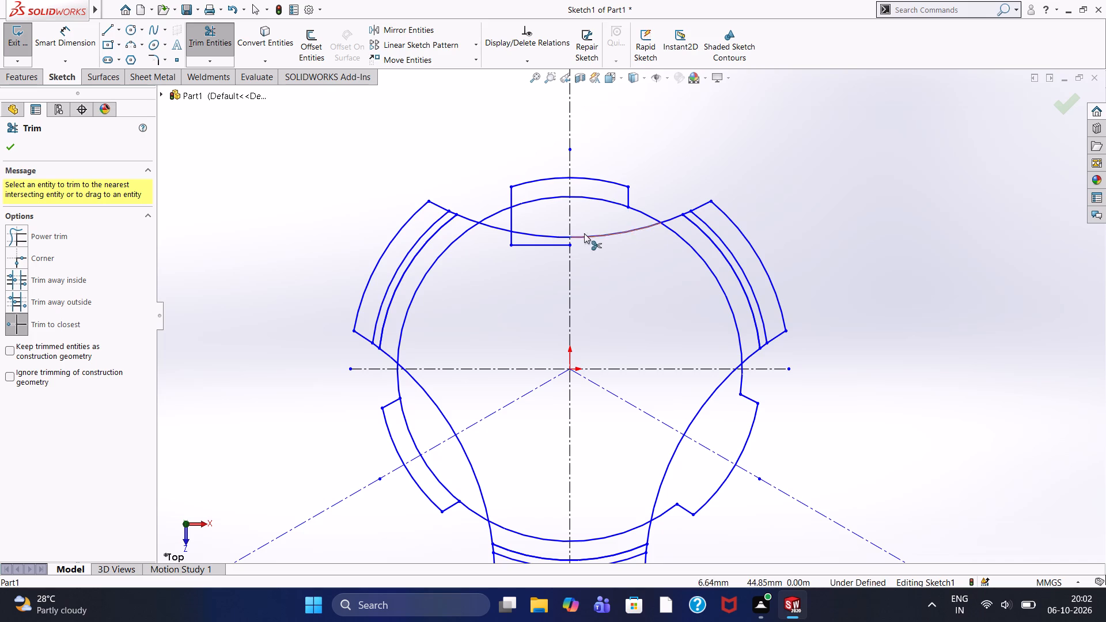
left_click(513, 219)
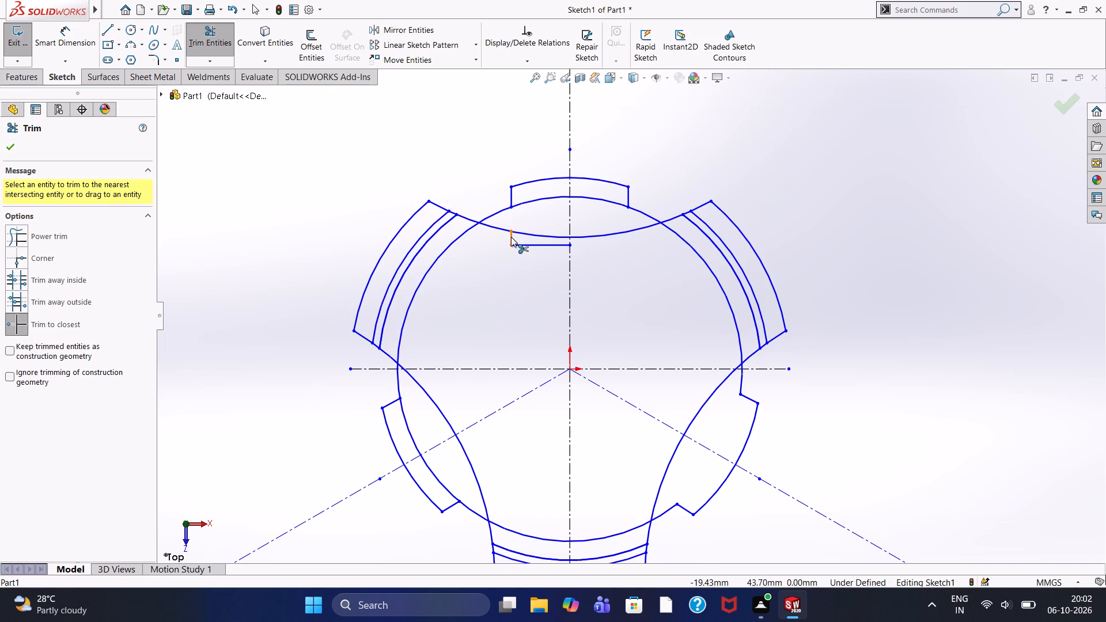
left_click(511, 237)
left_click(522, 247)
left_click(536, 201)
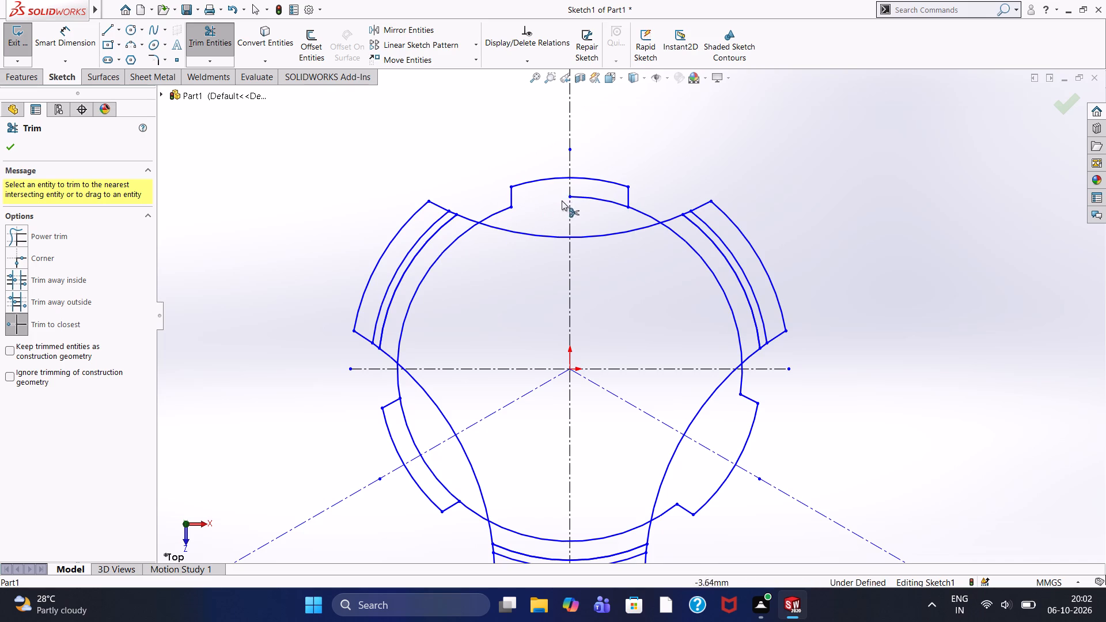
left_click(589, 200)
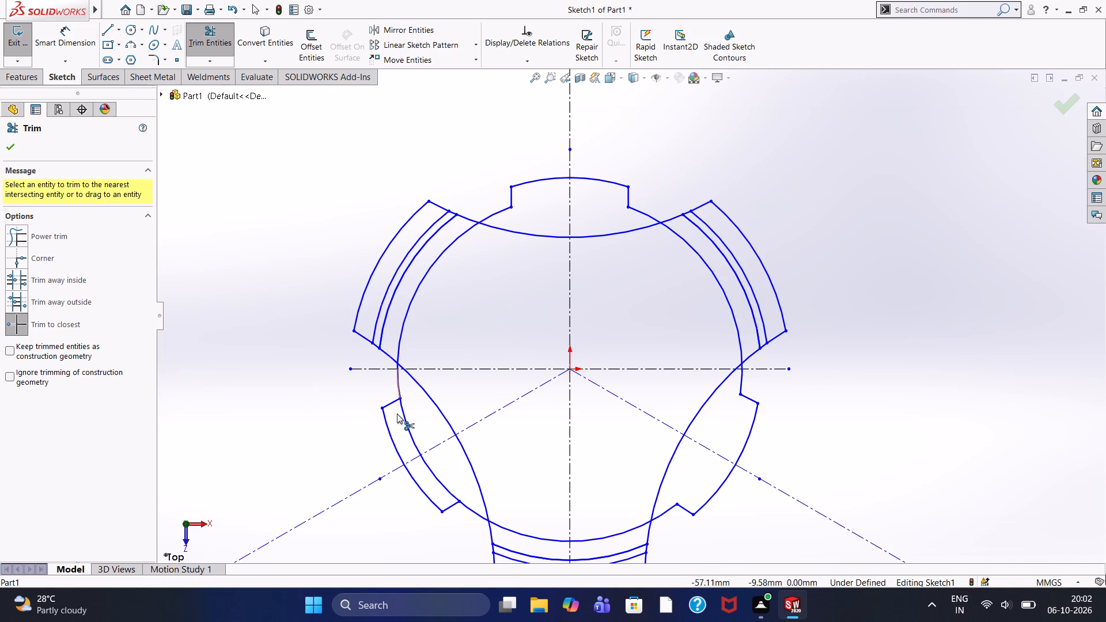
Trim the two inner ring circle arc pieces that cross the lower-left profile between its side lines.
left_click(407, 423)
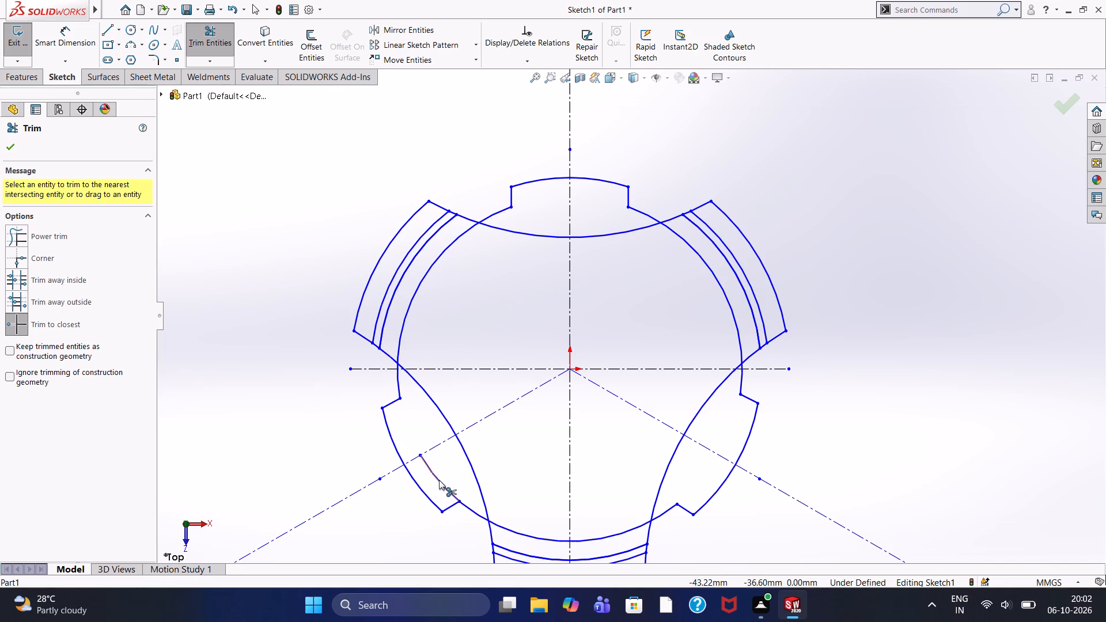
left_click(439, 480)
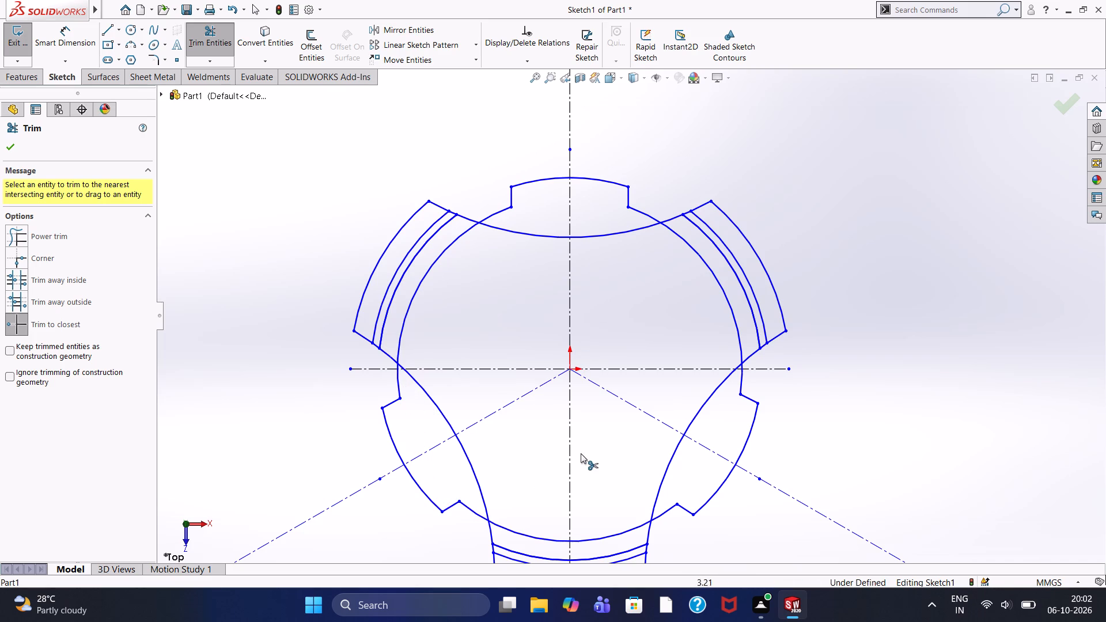
scroll(620, 535, "up", 2)
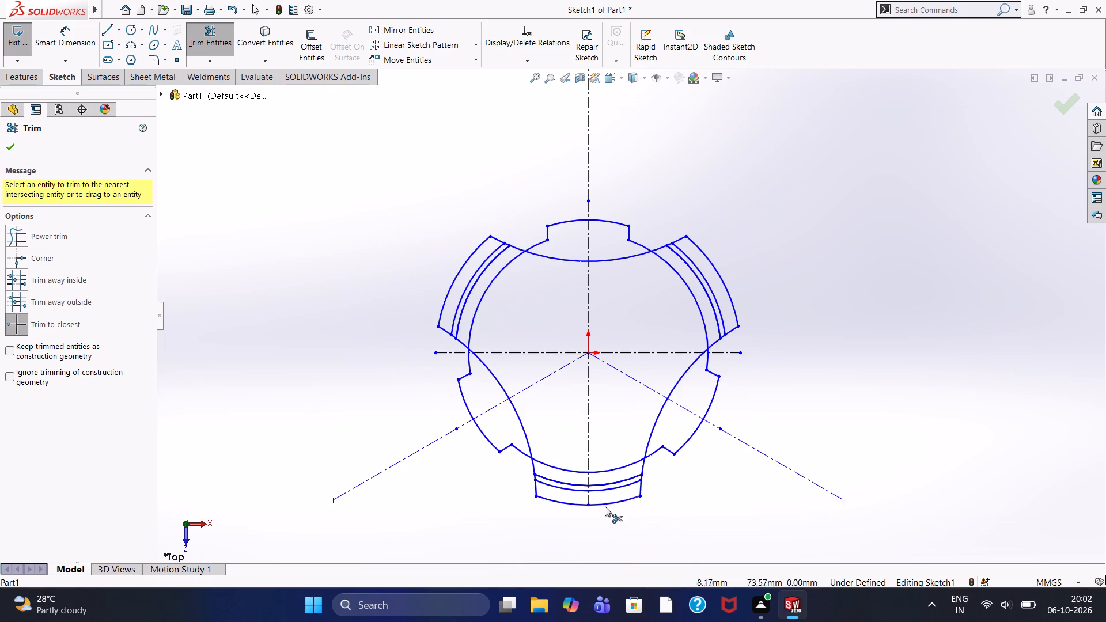
scroll(600, 481, "down", 1)
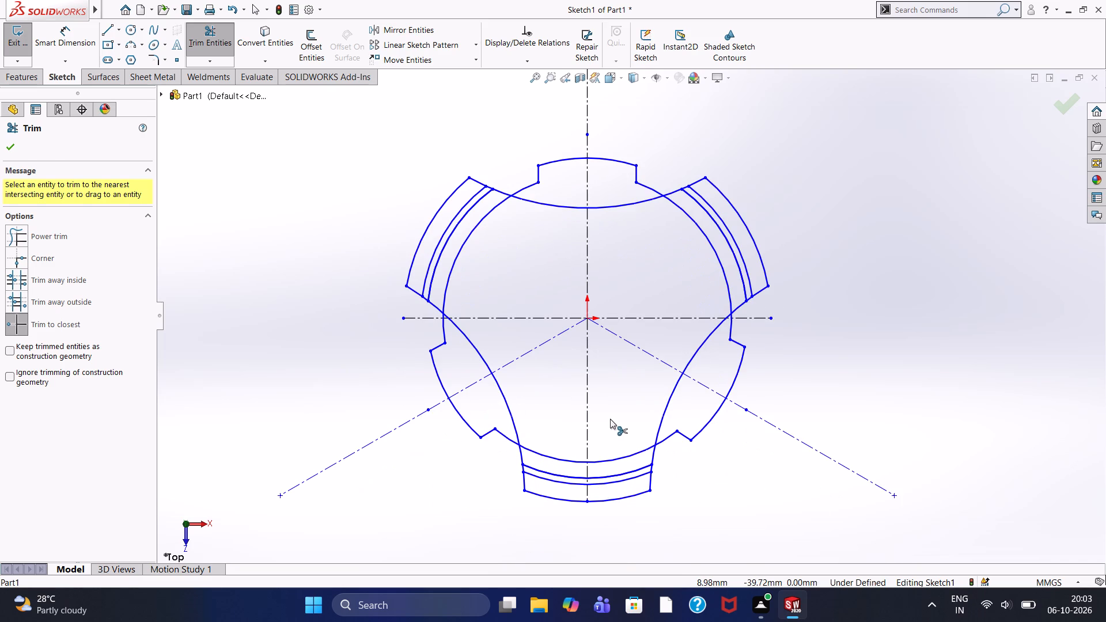
key("Escape")
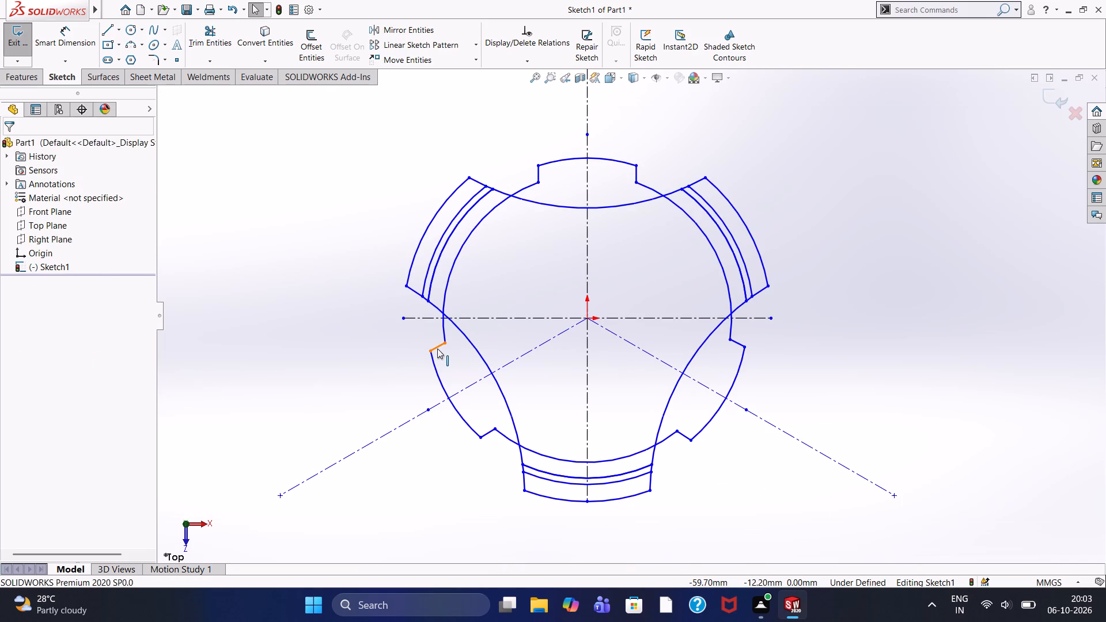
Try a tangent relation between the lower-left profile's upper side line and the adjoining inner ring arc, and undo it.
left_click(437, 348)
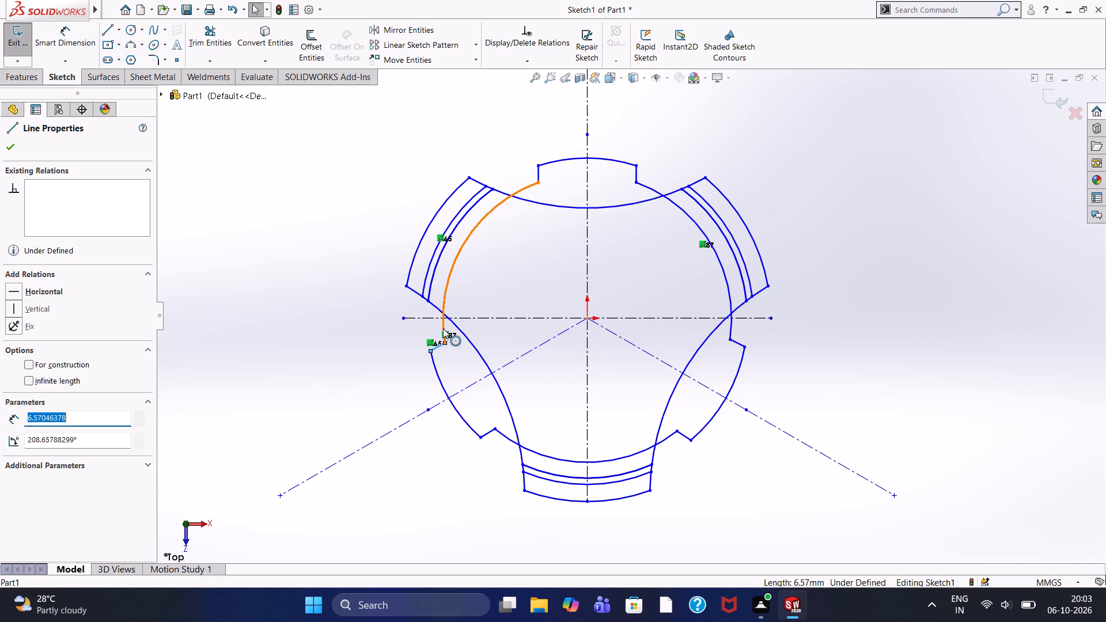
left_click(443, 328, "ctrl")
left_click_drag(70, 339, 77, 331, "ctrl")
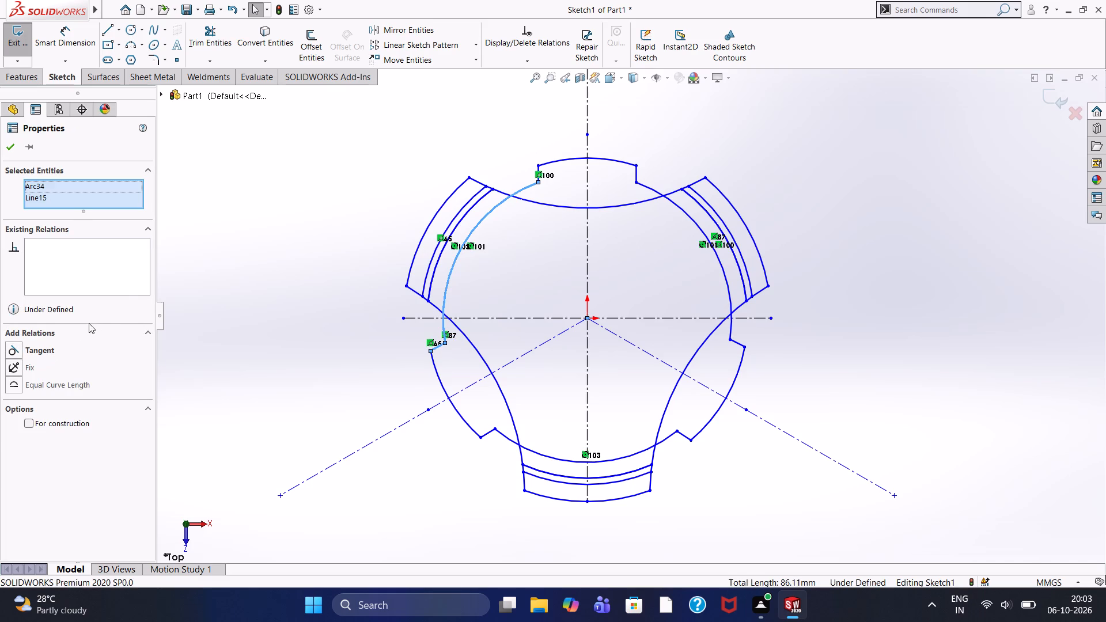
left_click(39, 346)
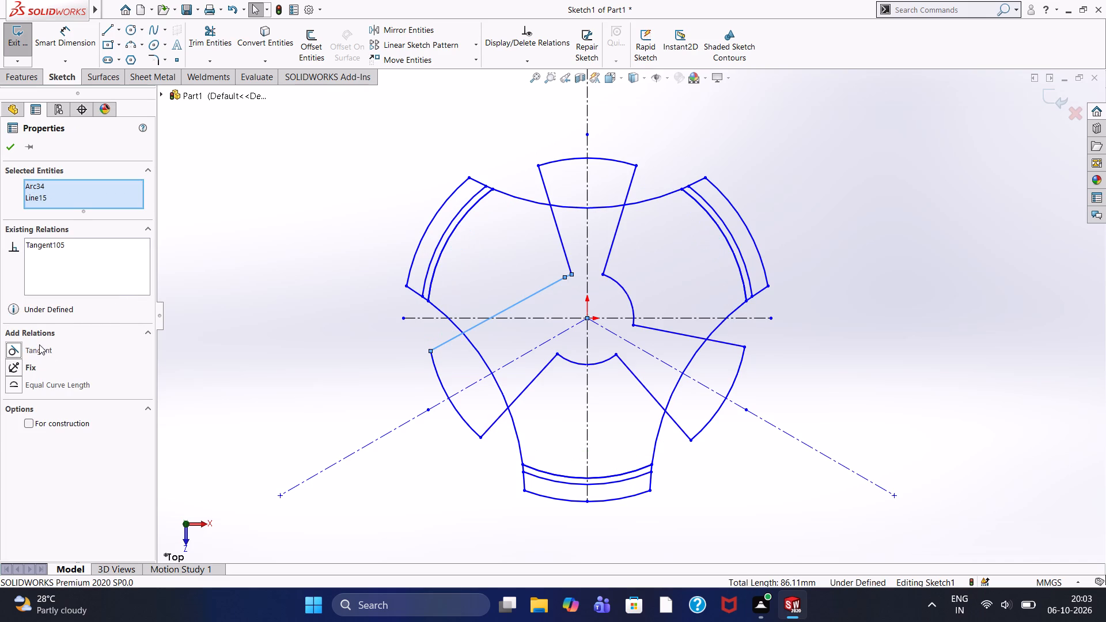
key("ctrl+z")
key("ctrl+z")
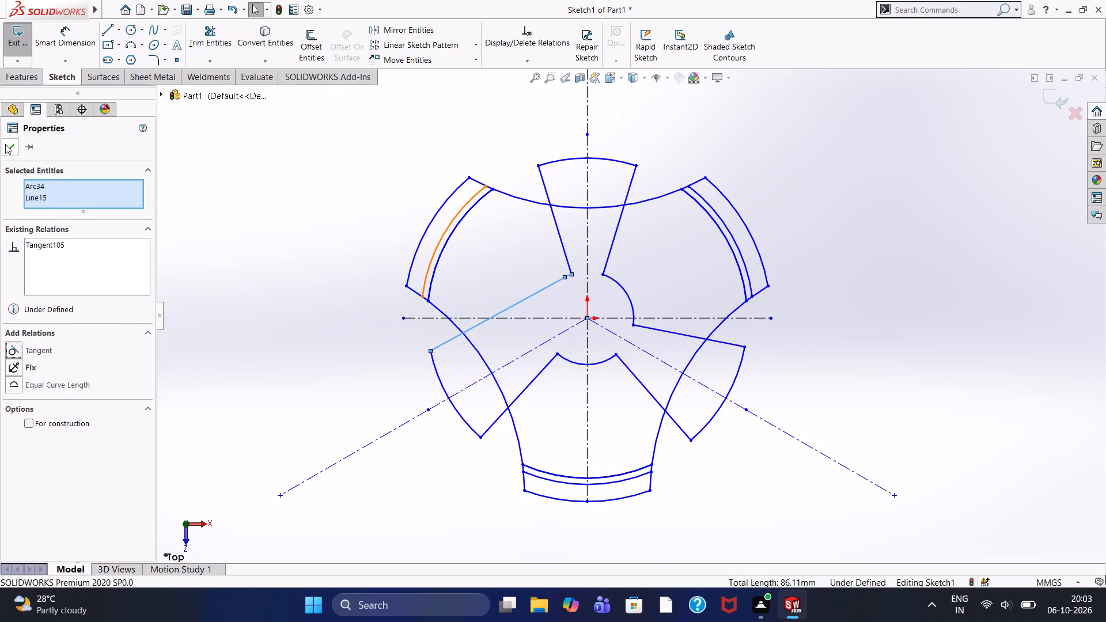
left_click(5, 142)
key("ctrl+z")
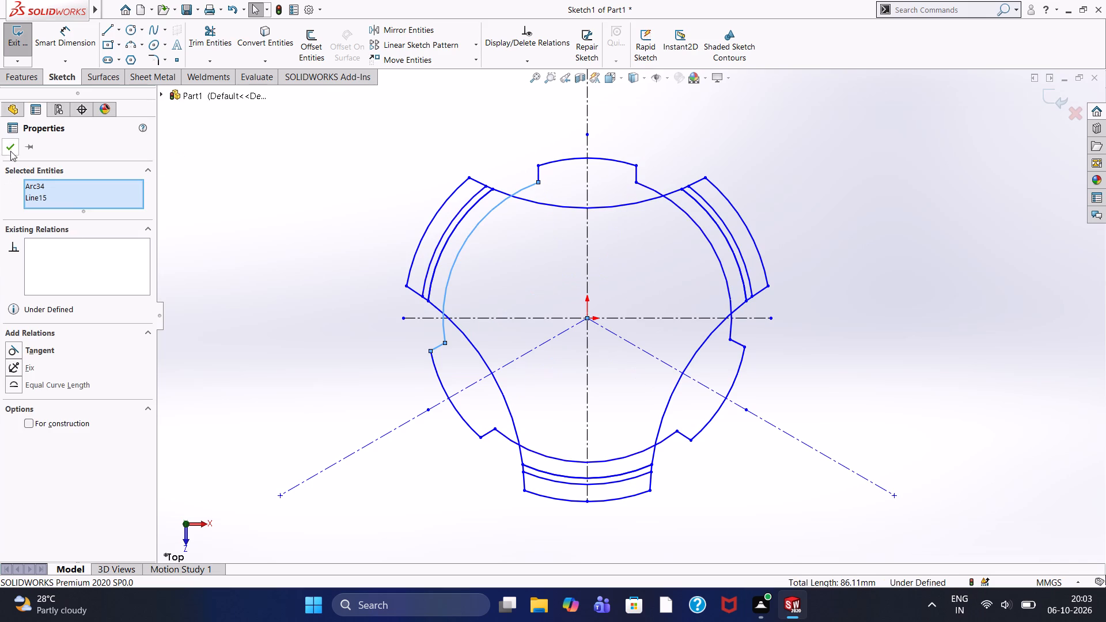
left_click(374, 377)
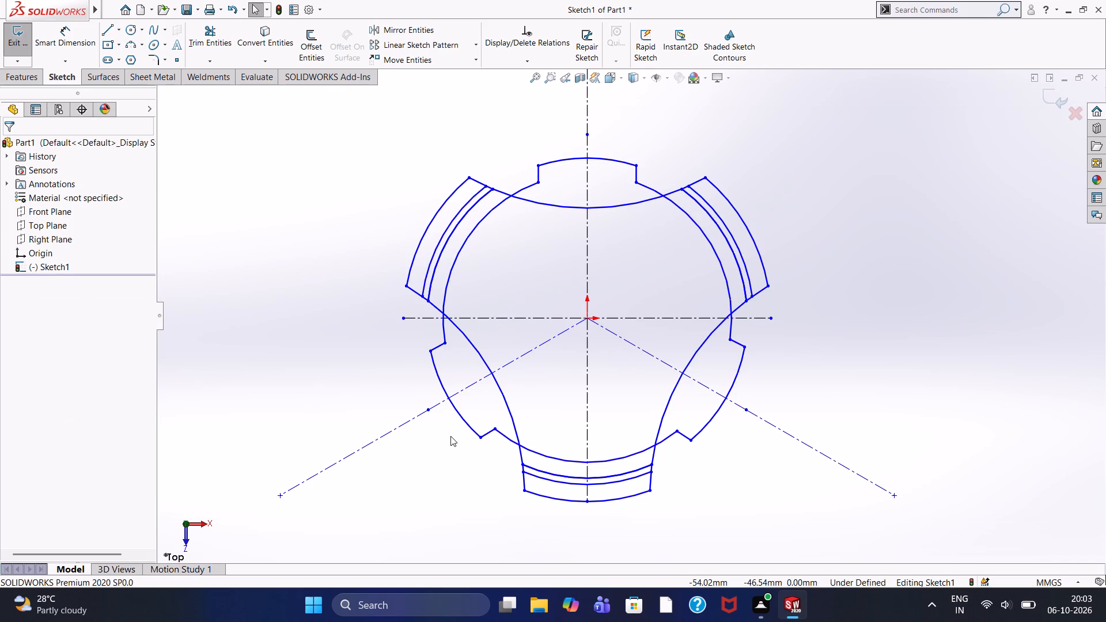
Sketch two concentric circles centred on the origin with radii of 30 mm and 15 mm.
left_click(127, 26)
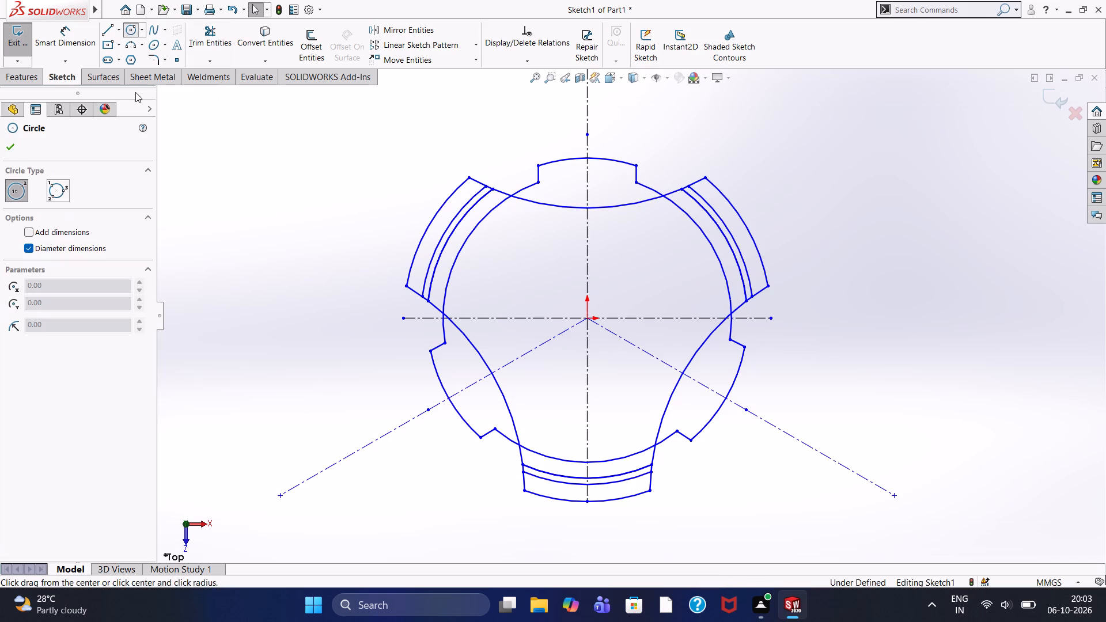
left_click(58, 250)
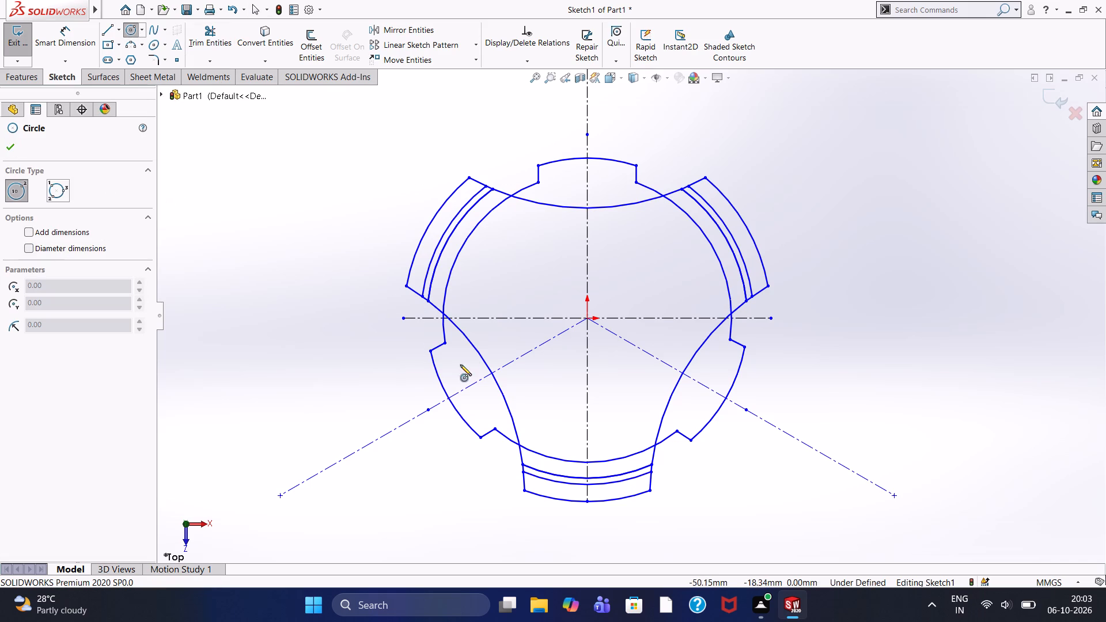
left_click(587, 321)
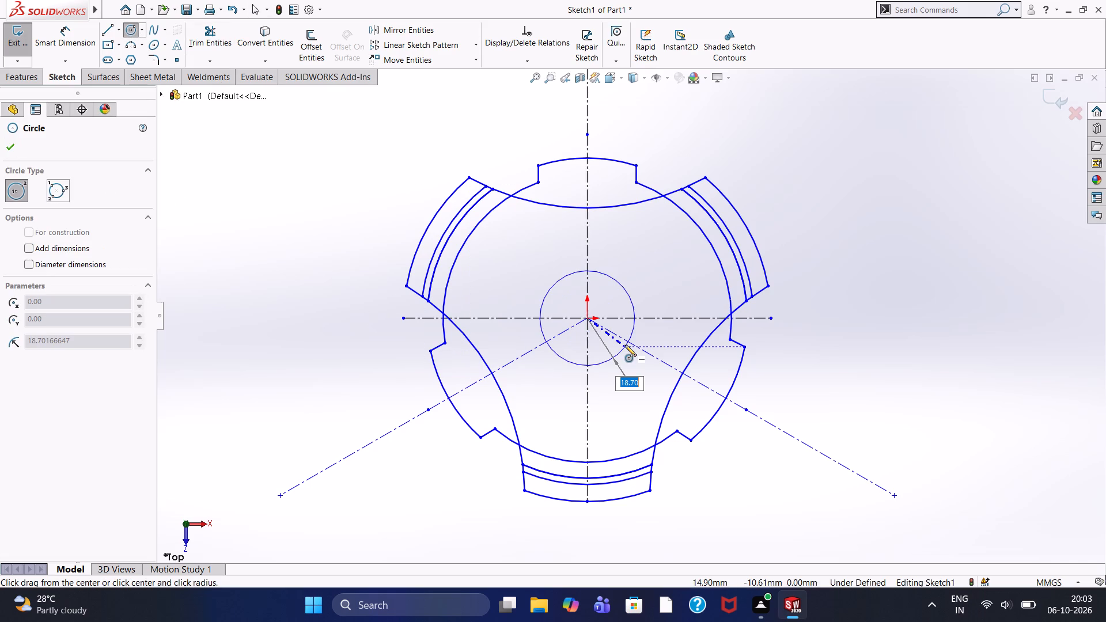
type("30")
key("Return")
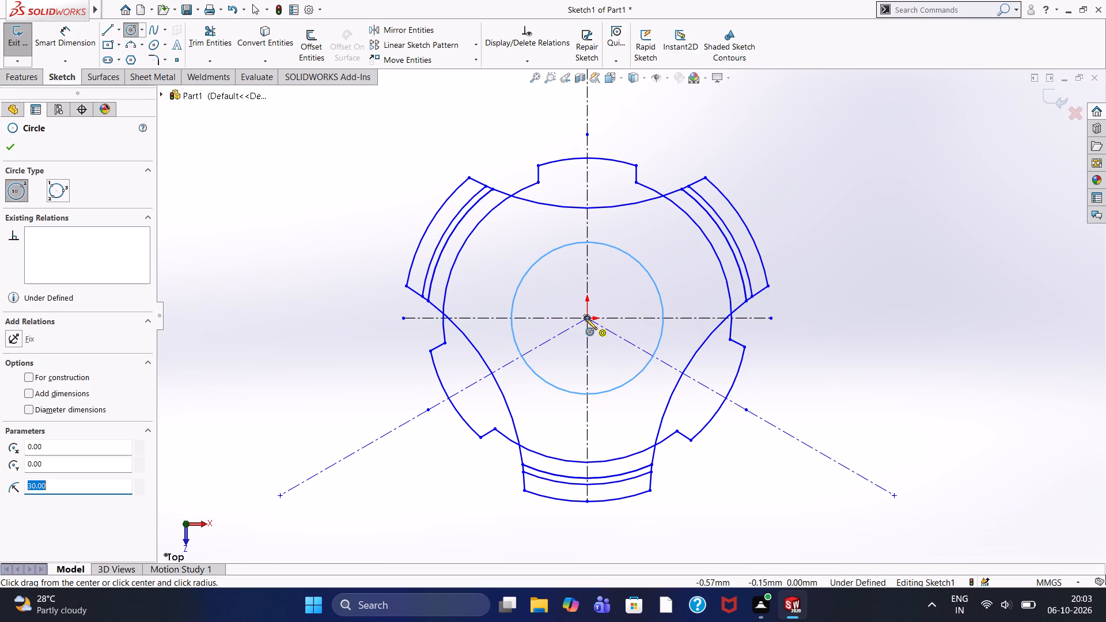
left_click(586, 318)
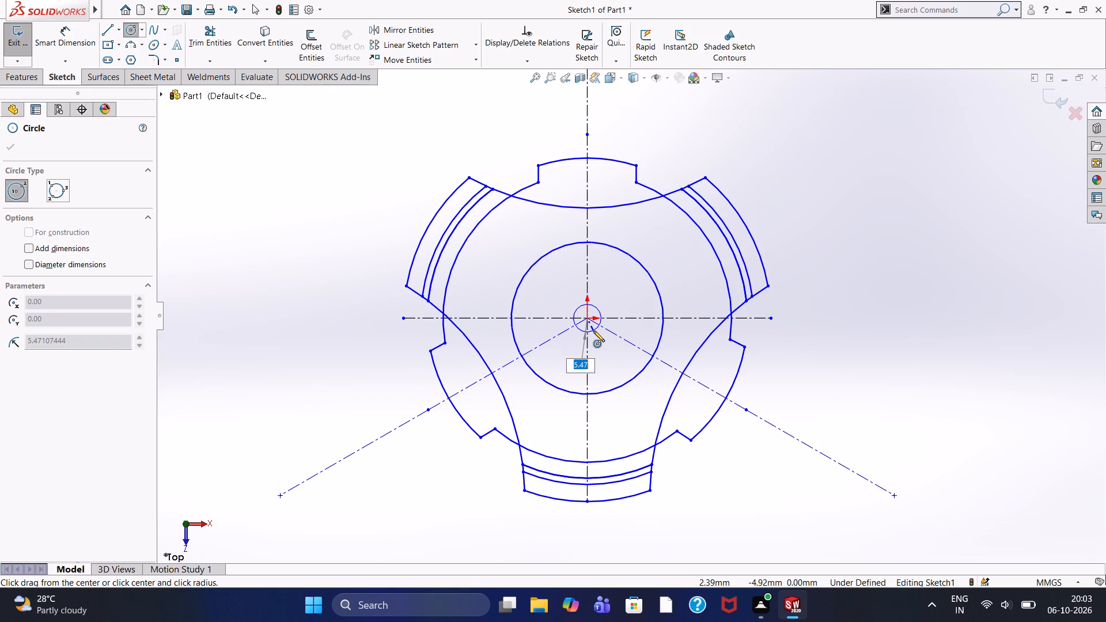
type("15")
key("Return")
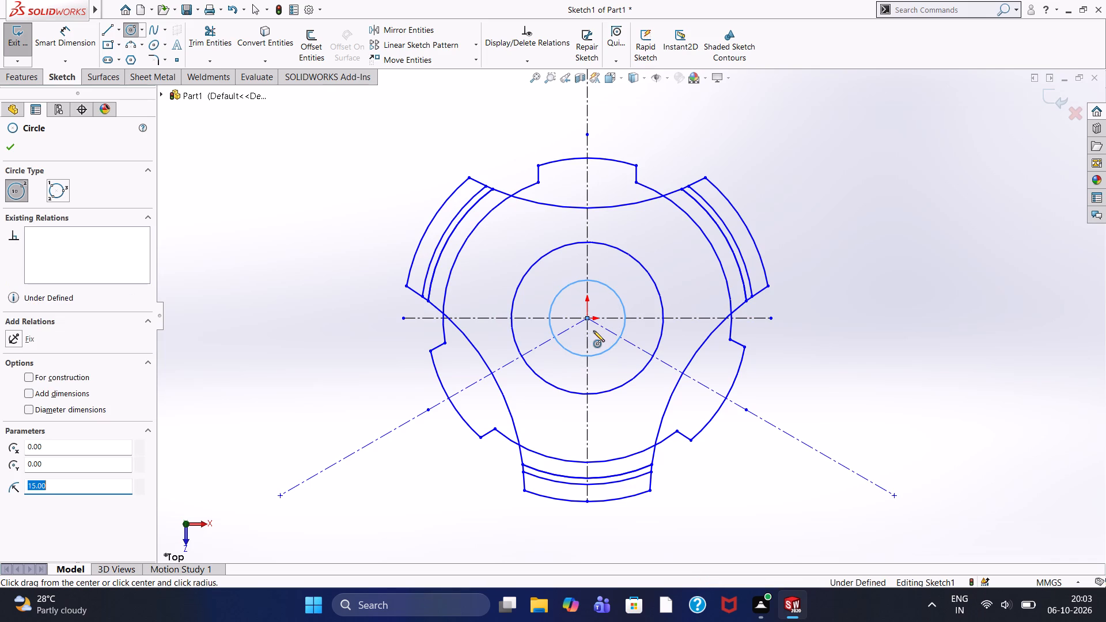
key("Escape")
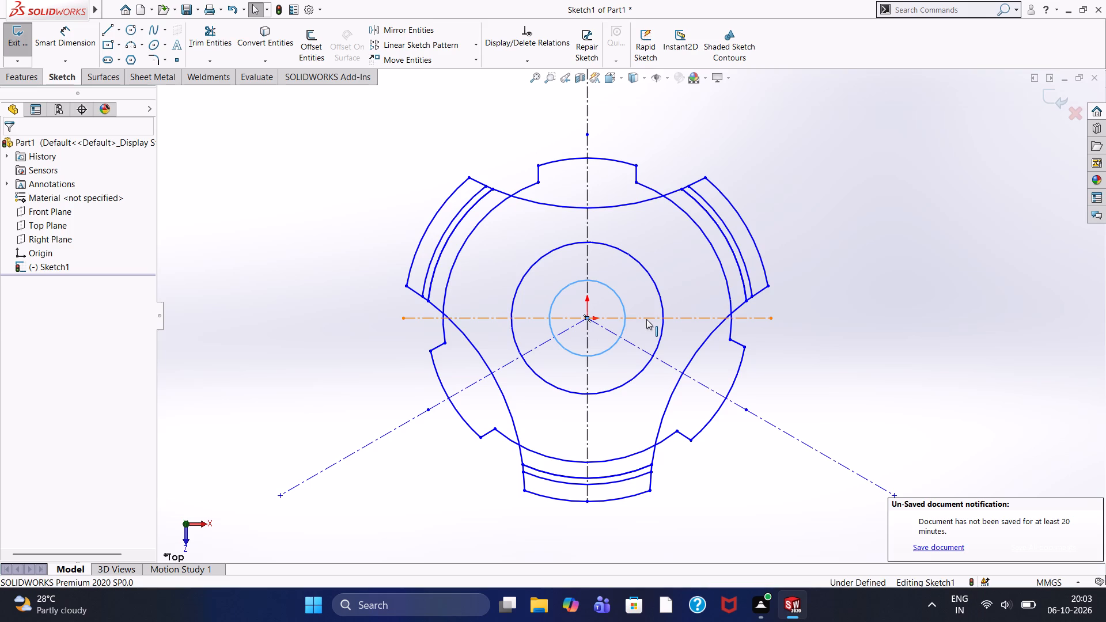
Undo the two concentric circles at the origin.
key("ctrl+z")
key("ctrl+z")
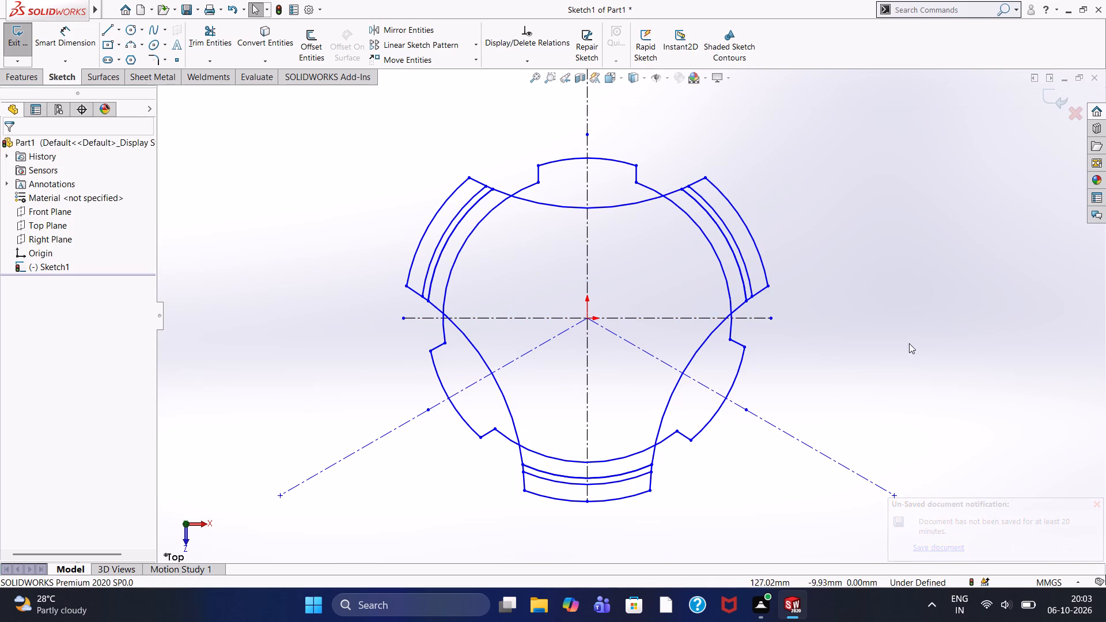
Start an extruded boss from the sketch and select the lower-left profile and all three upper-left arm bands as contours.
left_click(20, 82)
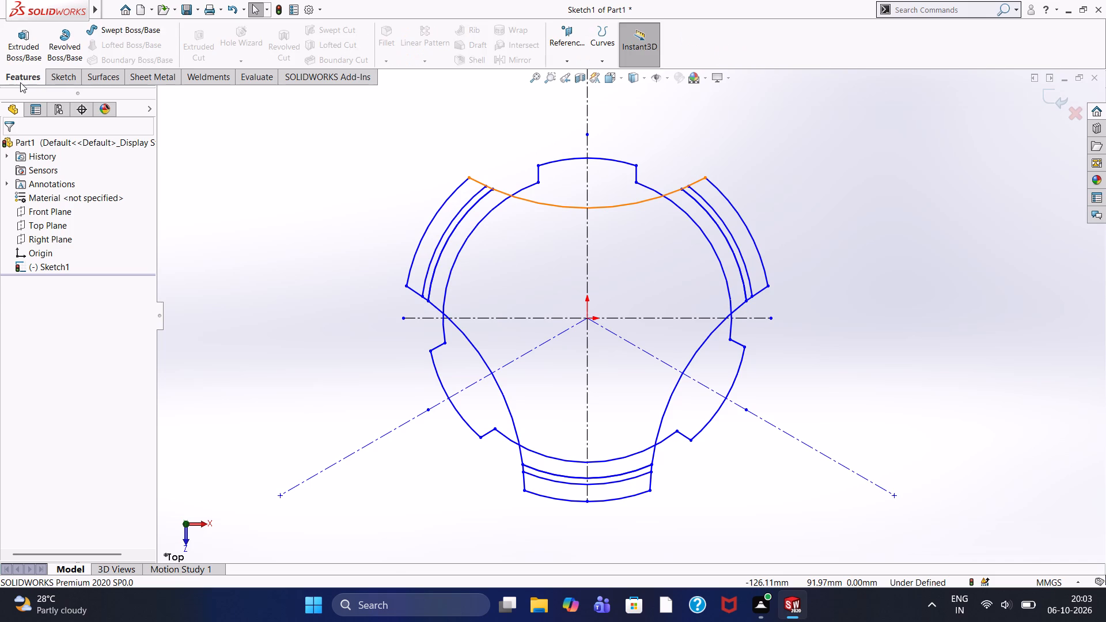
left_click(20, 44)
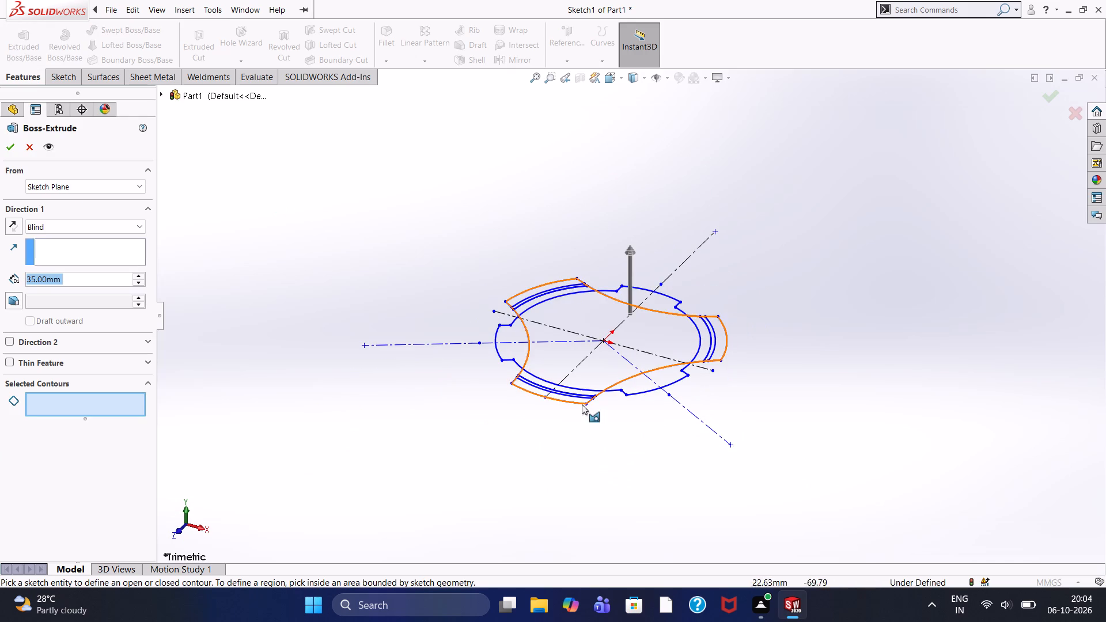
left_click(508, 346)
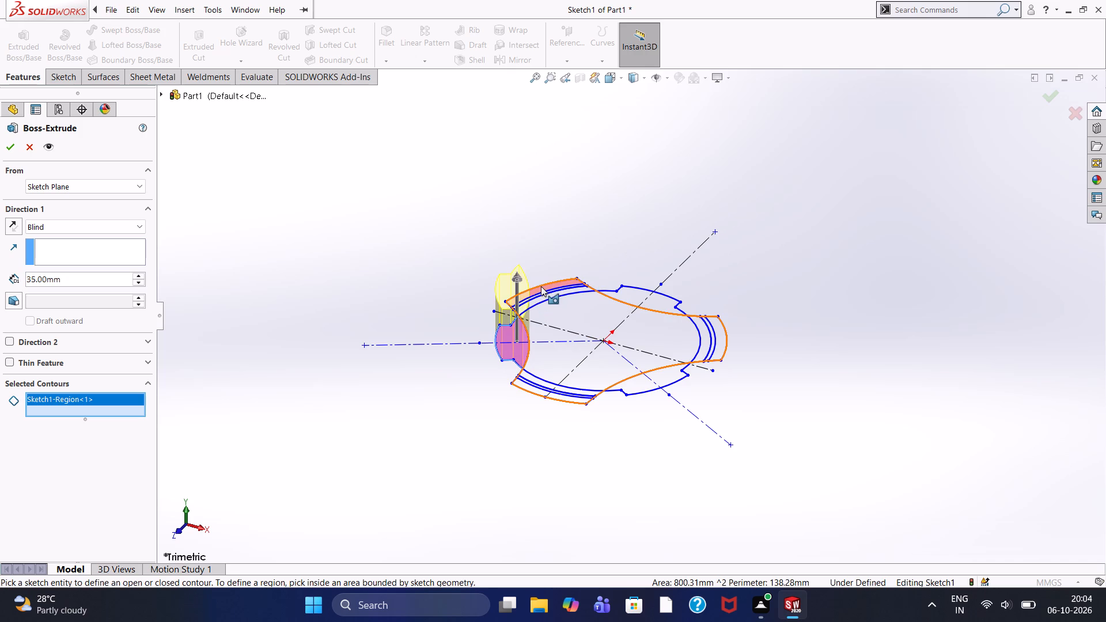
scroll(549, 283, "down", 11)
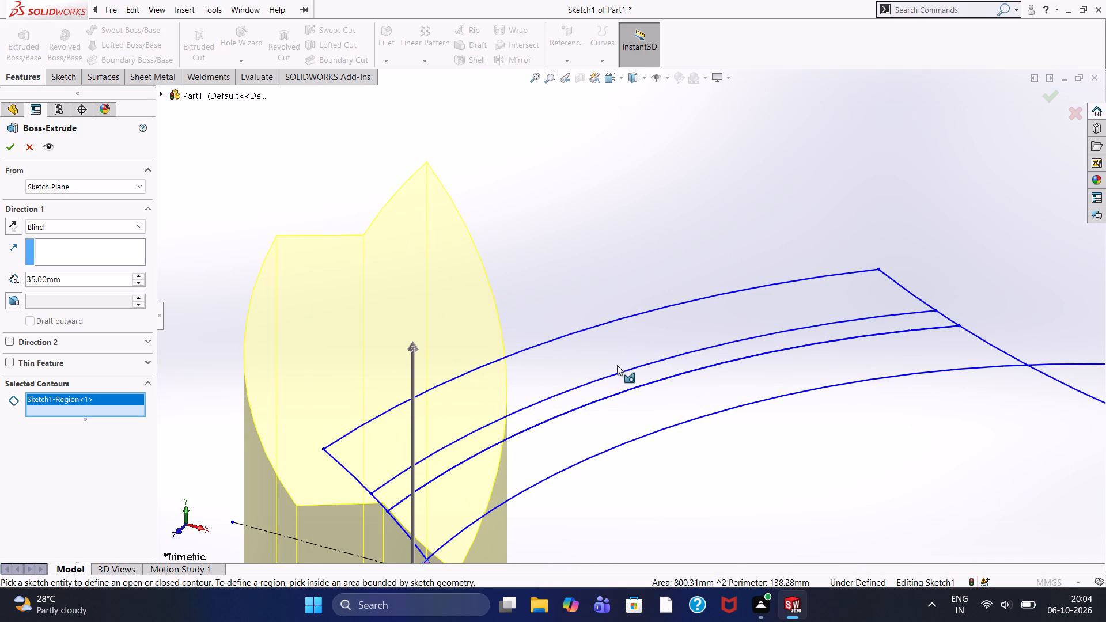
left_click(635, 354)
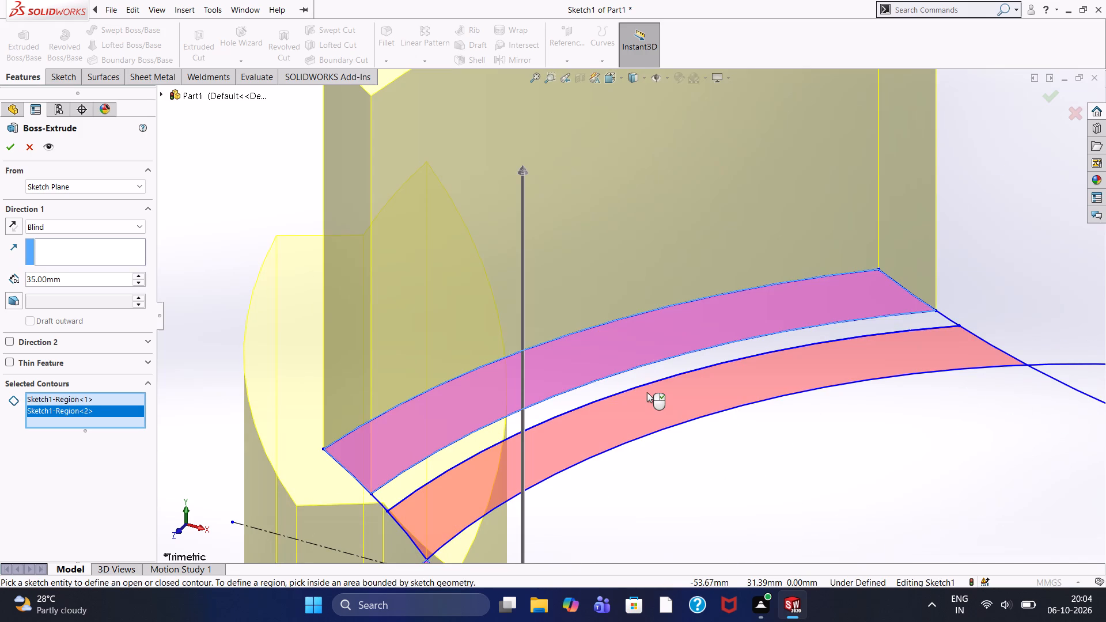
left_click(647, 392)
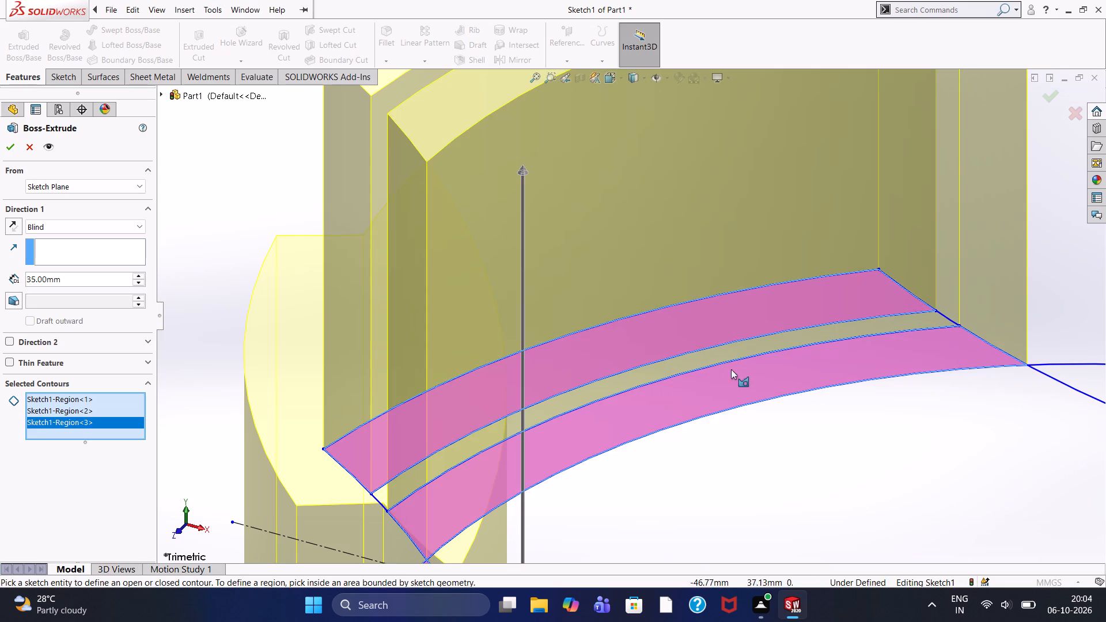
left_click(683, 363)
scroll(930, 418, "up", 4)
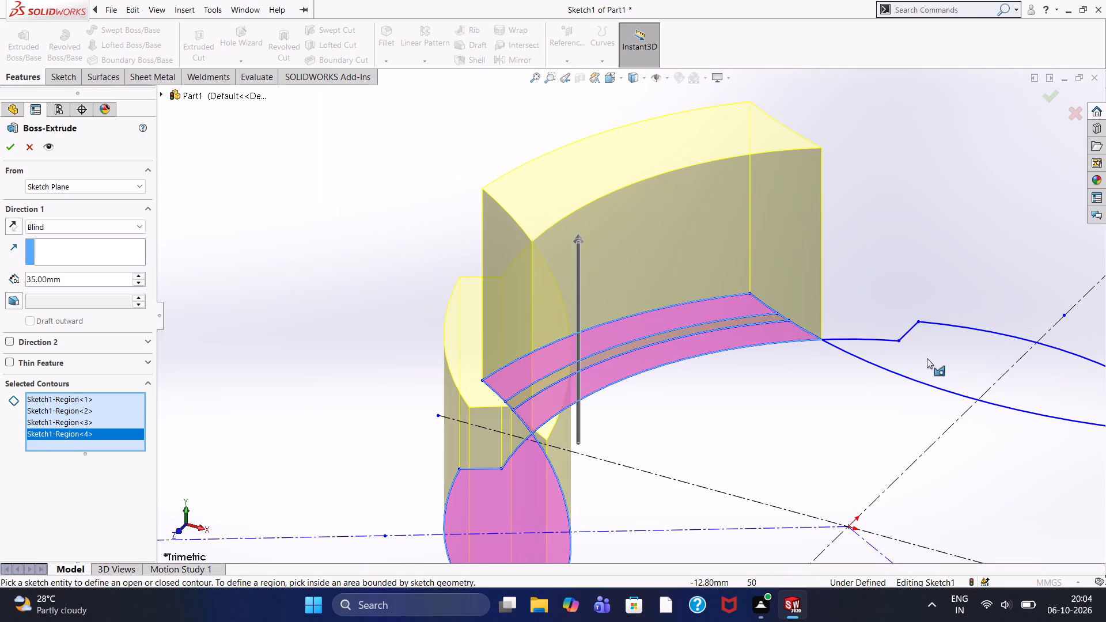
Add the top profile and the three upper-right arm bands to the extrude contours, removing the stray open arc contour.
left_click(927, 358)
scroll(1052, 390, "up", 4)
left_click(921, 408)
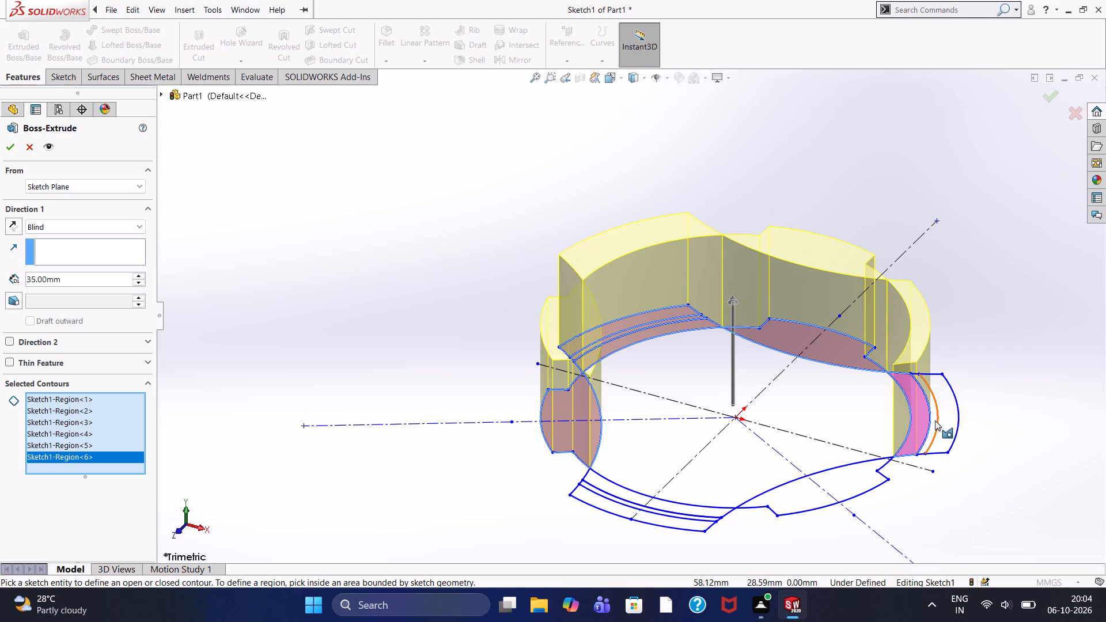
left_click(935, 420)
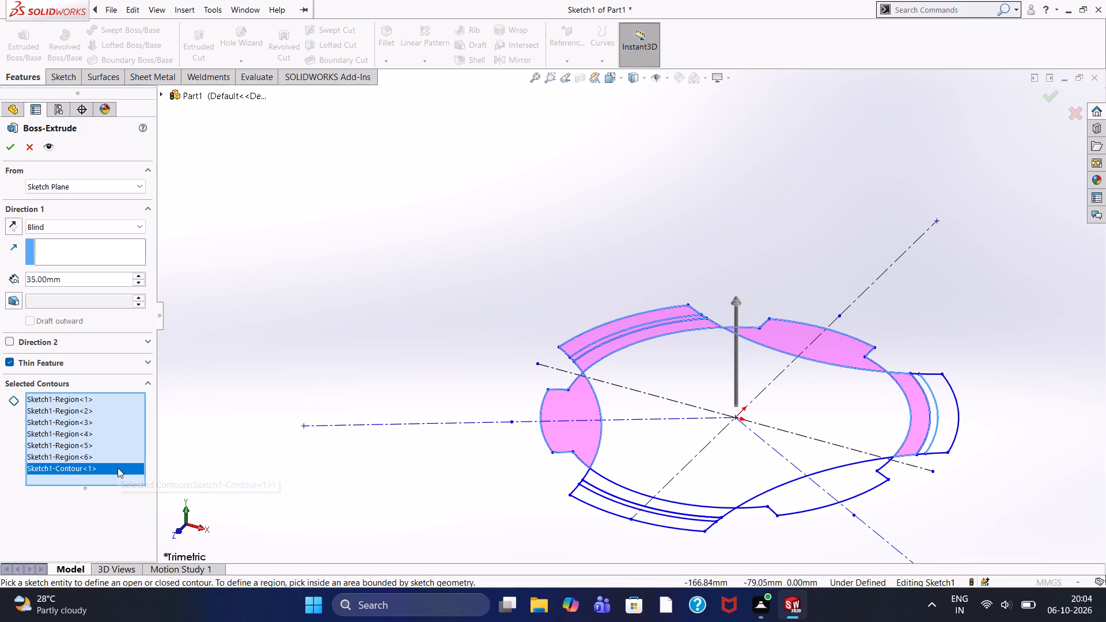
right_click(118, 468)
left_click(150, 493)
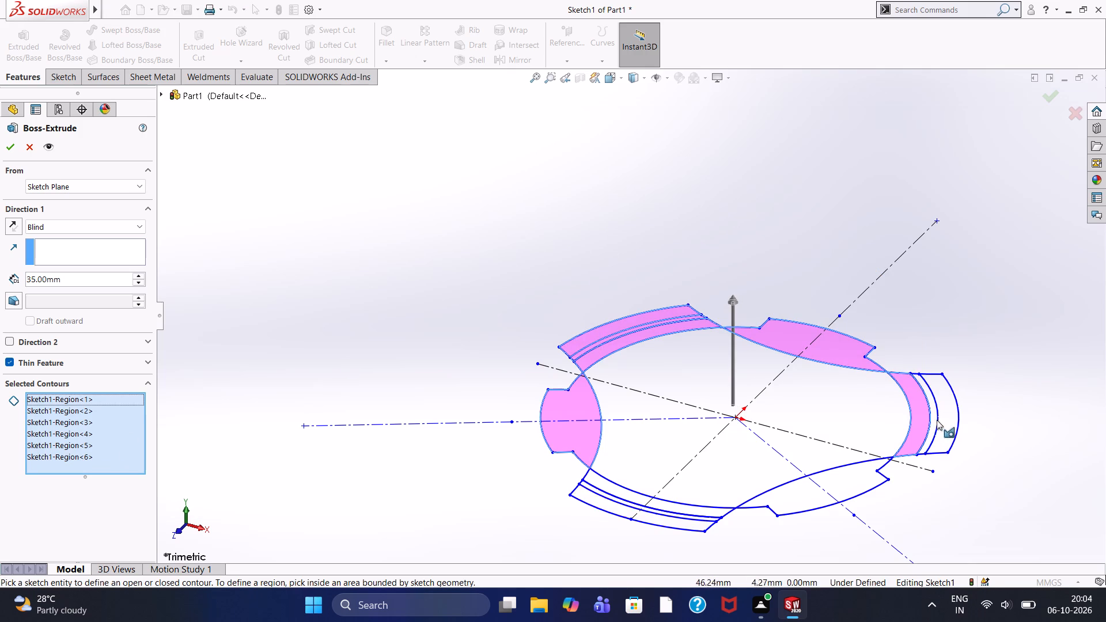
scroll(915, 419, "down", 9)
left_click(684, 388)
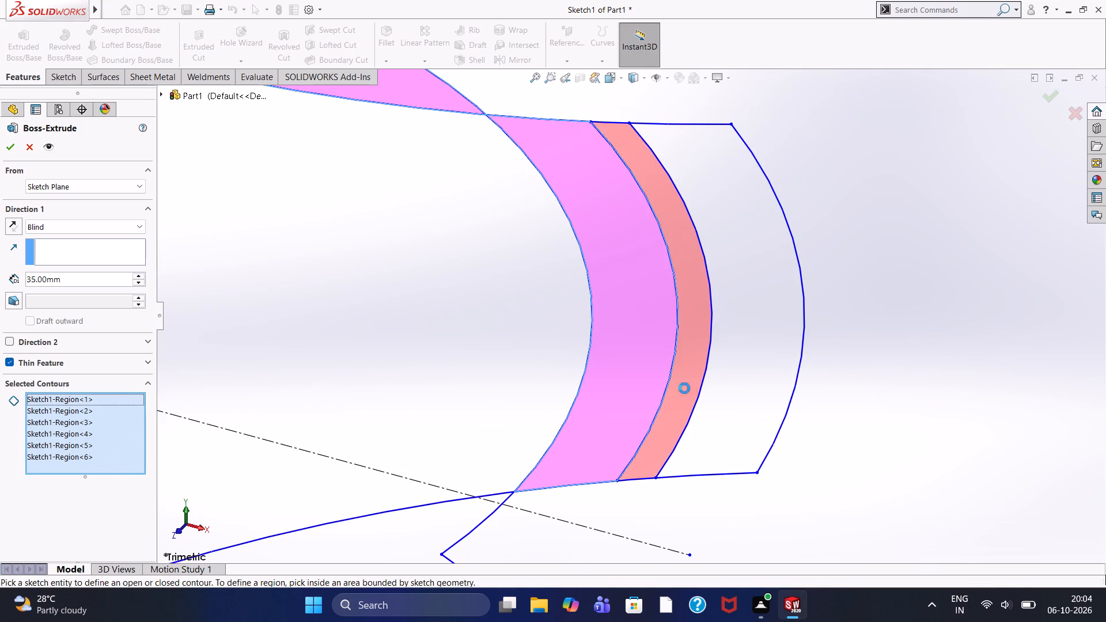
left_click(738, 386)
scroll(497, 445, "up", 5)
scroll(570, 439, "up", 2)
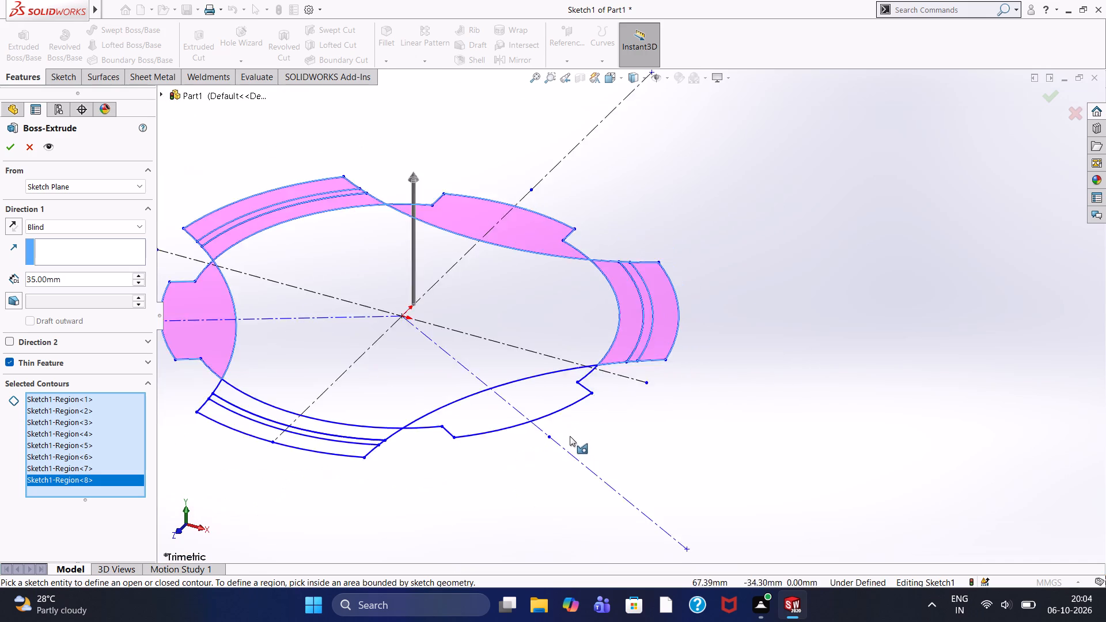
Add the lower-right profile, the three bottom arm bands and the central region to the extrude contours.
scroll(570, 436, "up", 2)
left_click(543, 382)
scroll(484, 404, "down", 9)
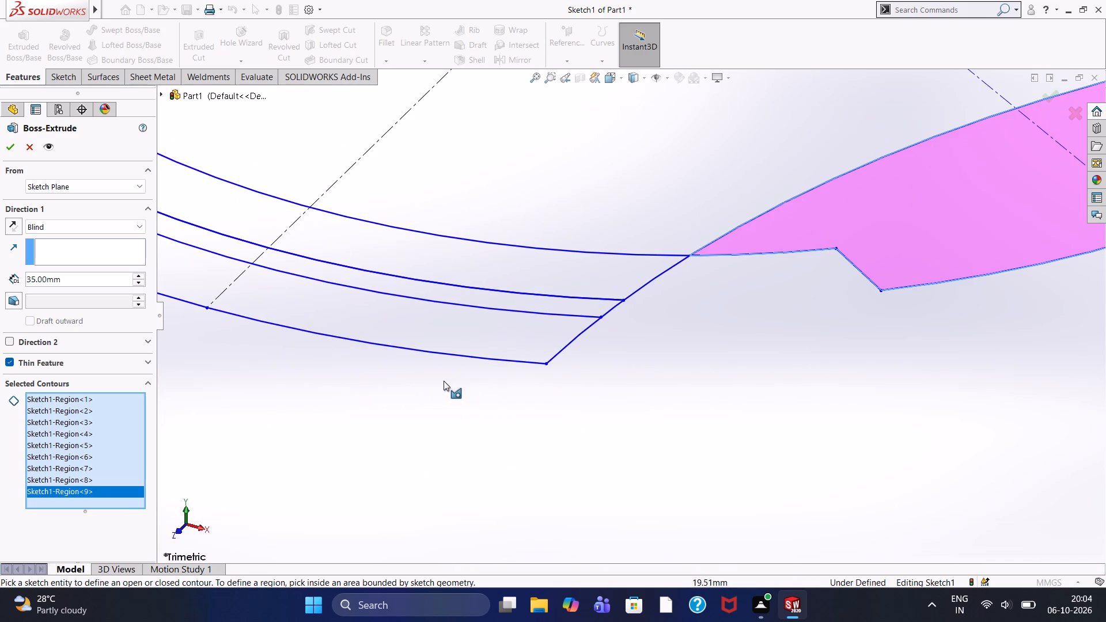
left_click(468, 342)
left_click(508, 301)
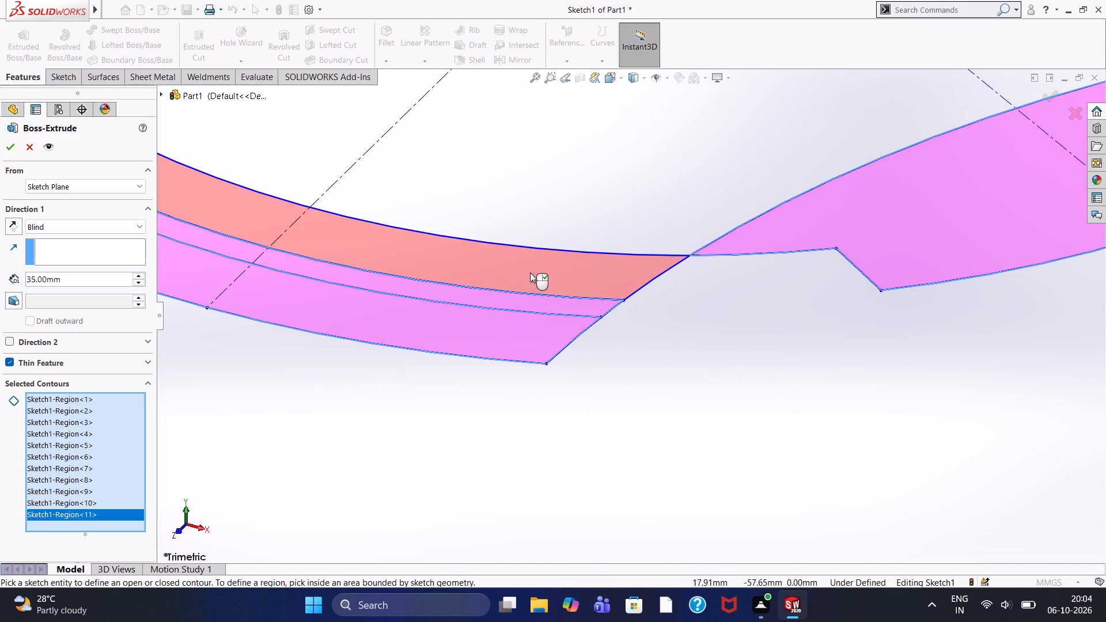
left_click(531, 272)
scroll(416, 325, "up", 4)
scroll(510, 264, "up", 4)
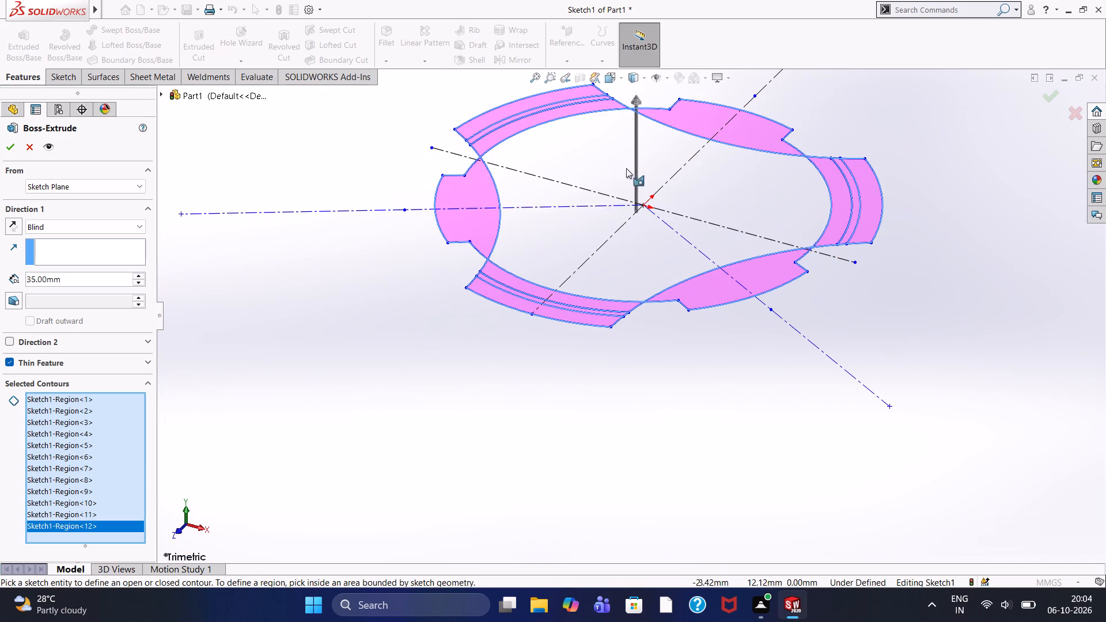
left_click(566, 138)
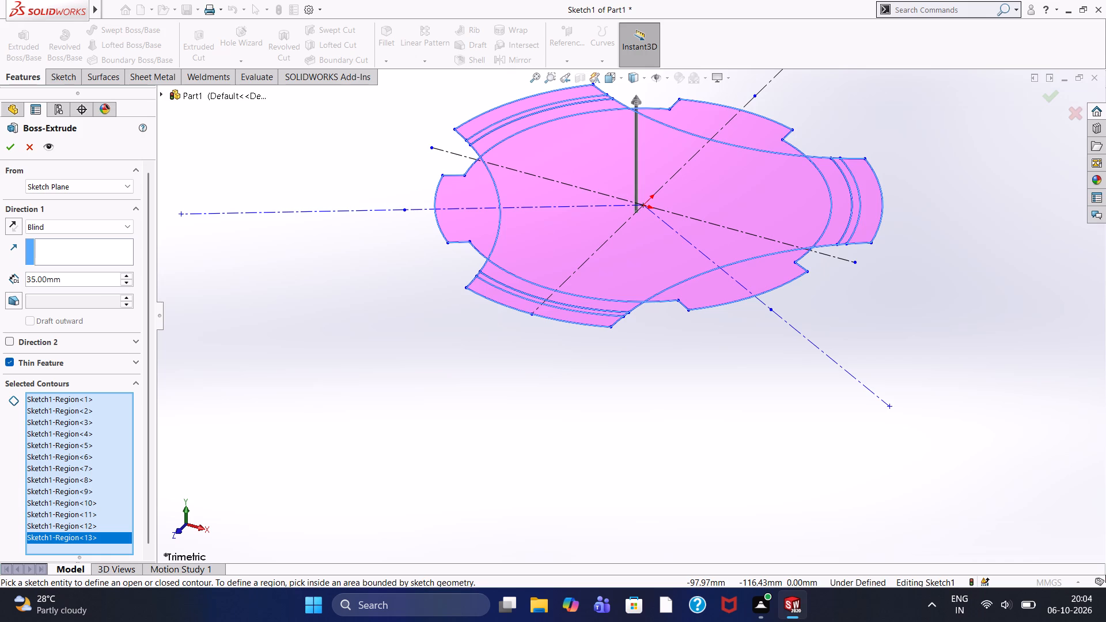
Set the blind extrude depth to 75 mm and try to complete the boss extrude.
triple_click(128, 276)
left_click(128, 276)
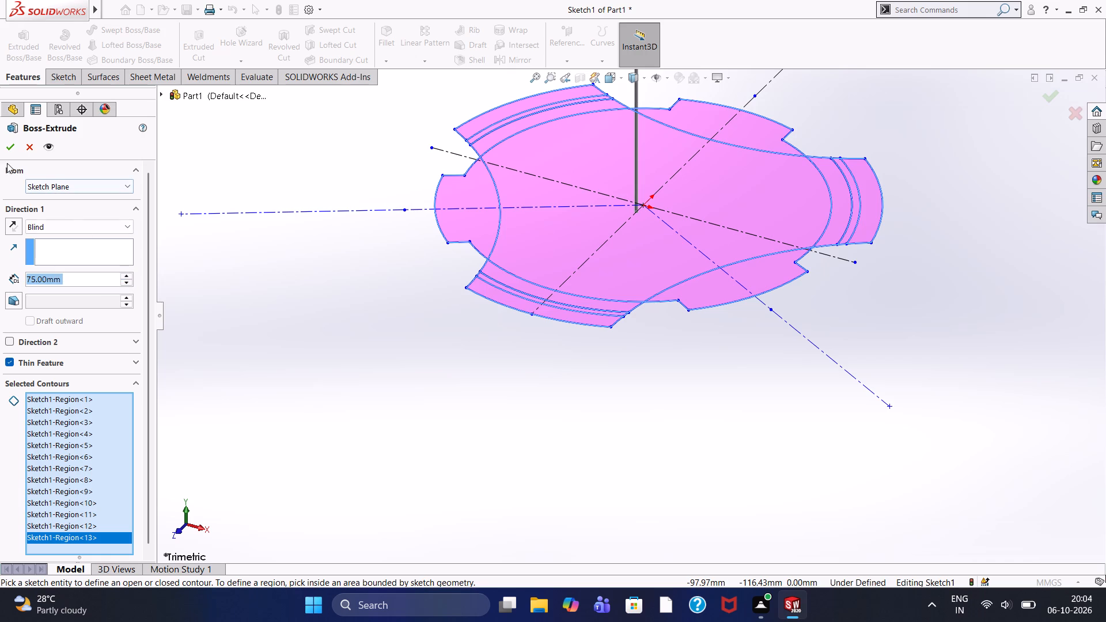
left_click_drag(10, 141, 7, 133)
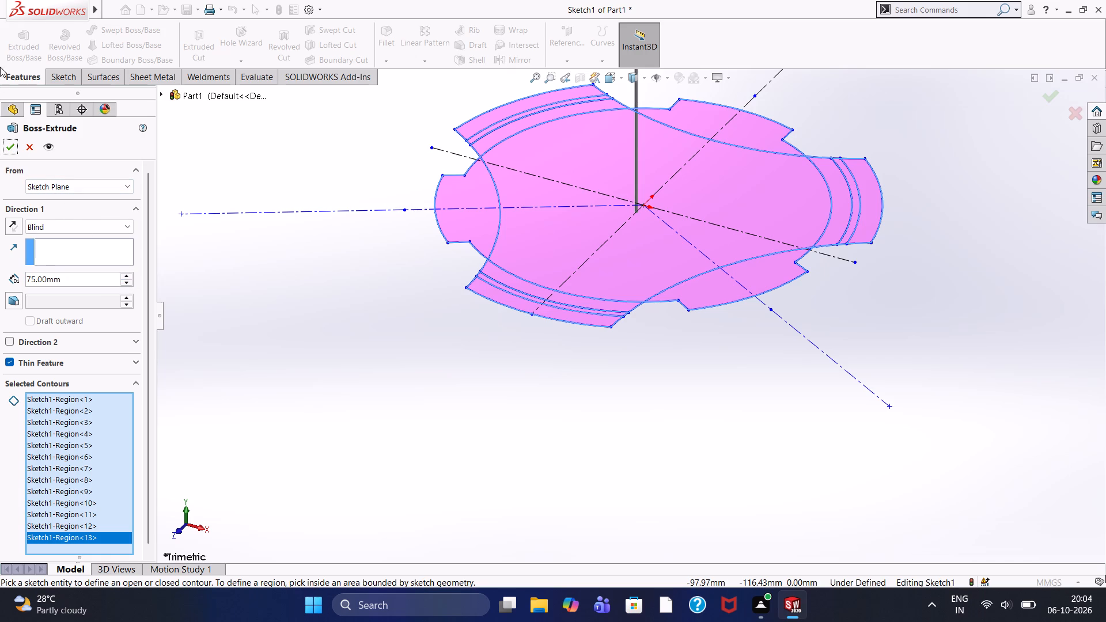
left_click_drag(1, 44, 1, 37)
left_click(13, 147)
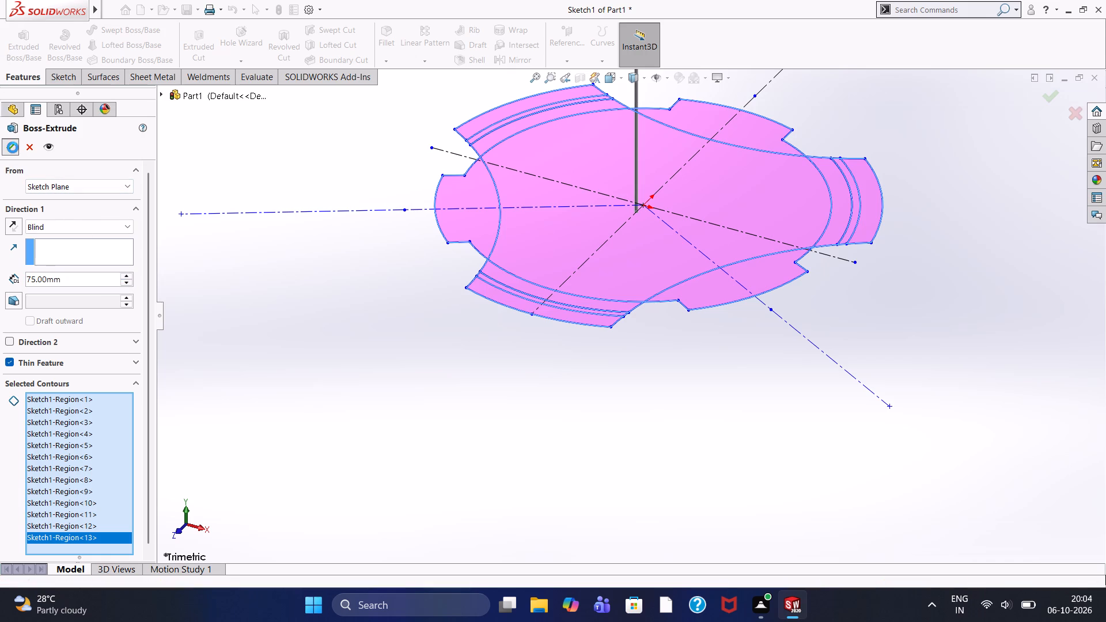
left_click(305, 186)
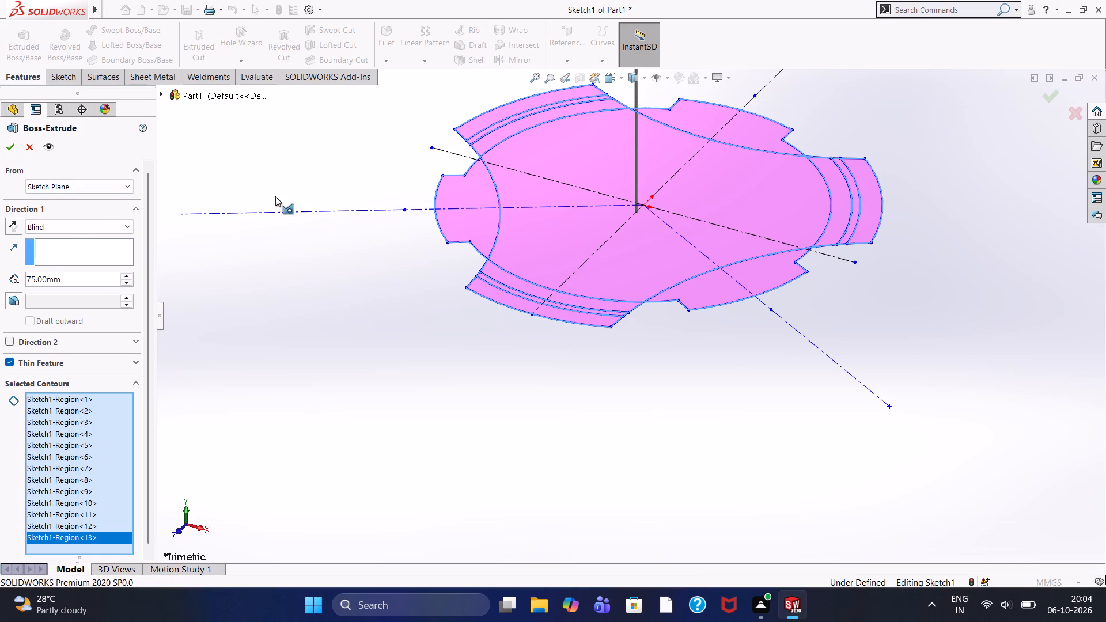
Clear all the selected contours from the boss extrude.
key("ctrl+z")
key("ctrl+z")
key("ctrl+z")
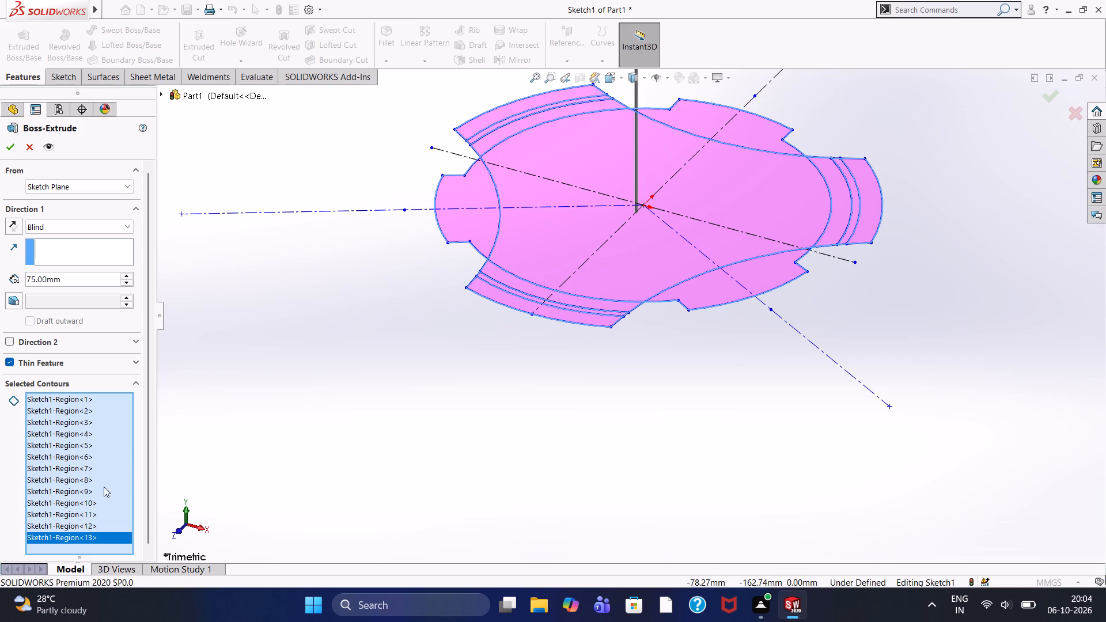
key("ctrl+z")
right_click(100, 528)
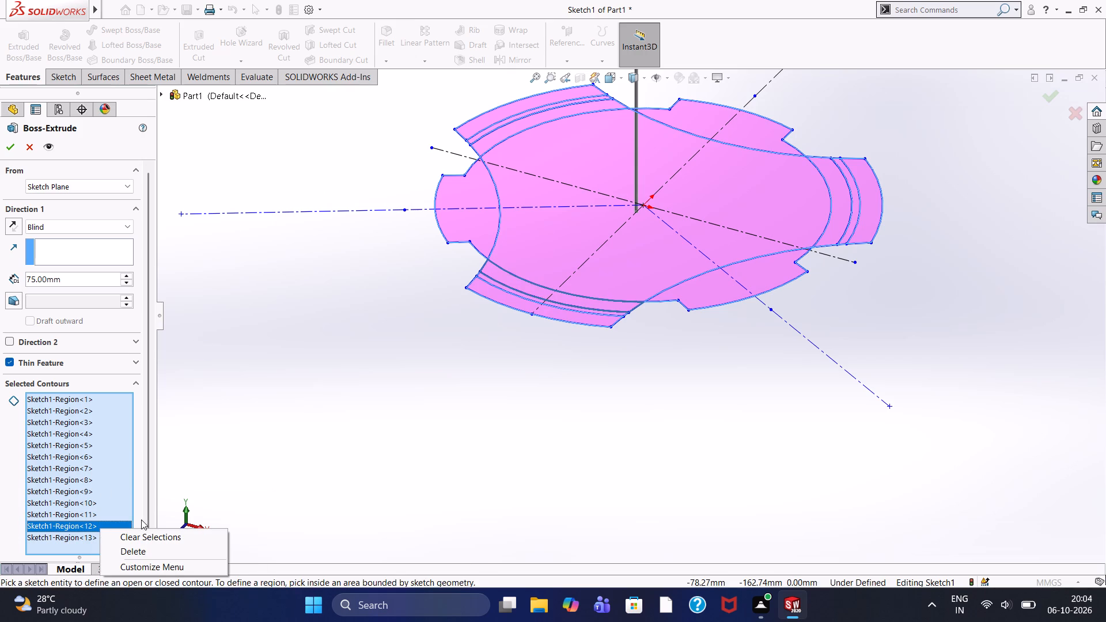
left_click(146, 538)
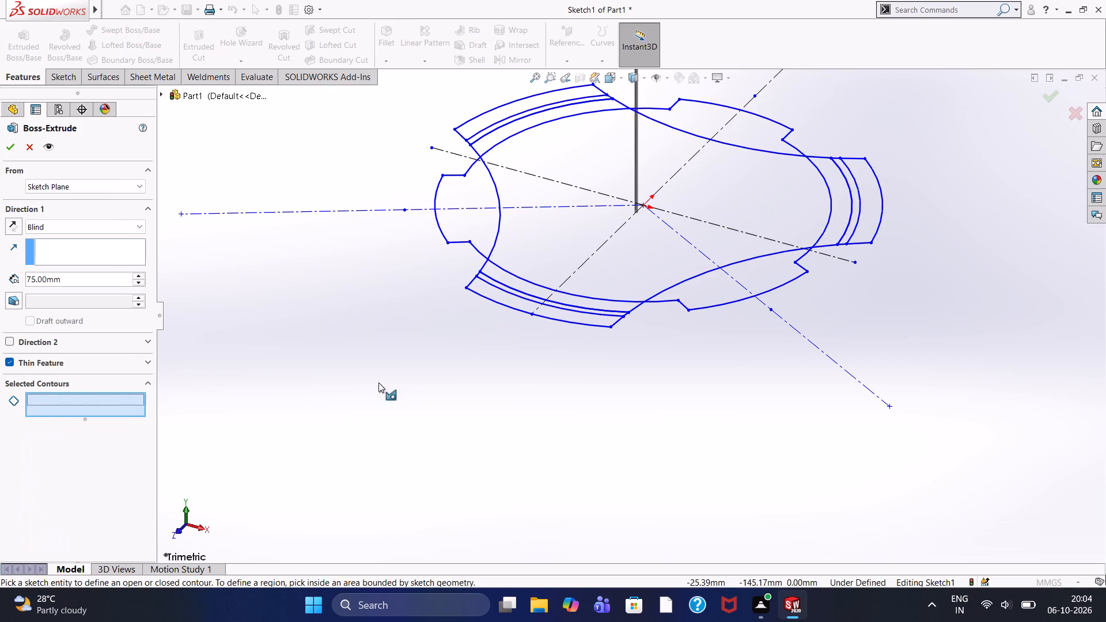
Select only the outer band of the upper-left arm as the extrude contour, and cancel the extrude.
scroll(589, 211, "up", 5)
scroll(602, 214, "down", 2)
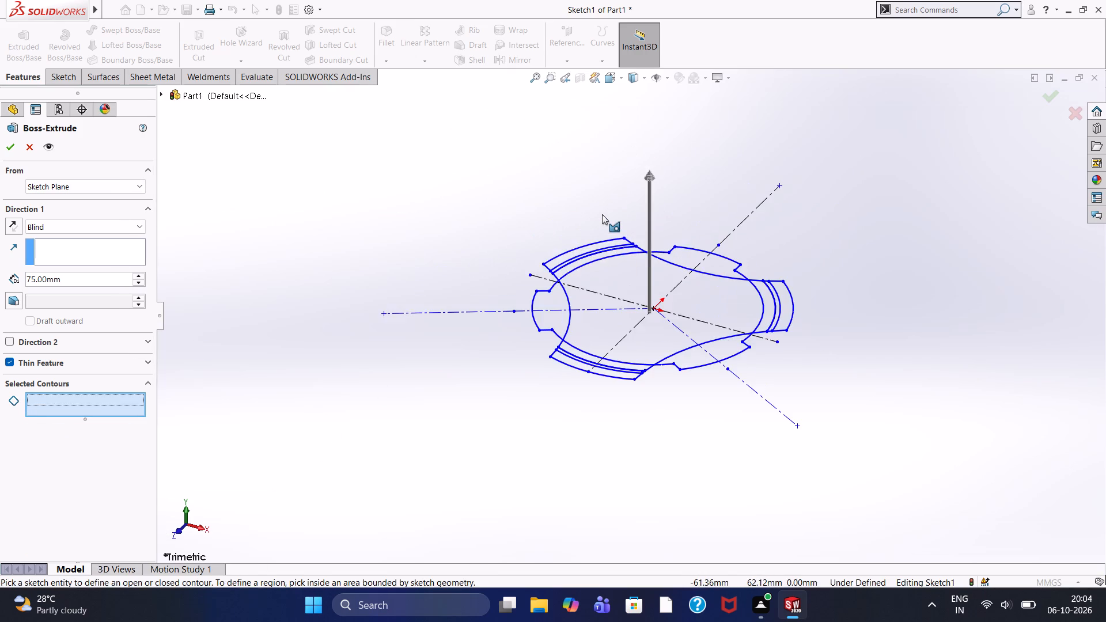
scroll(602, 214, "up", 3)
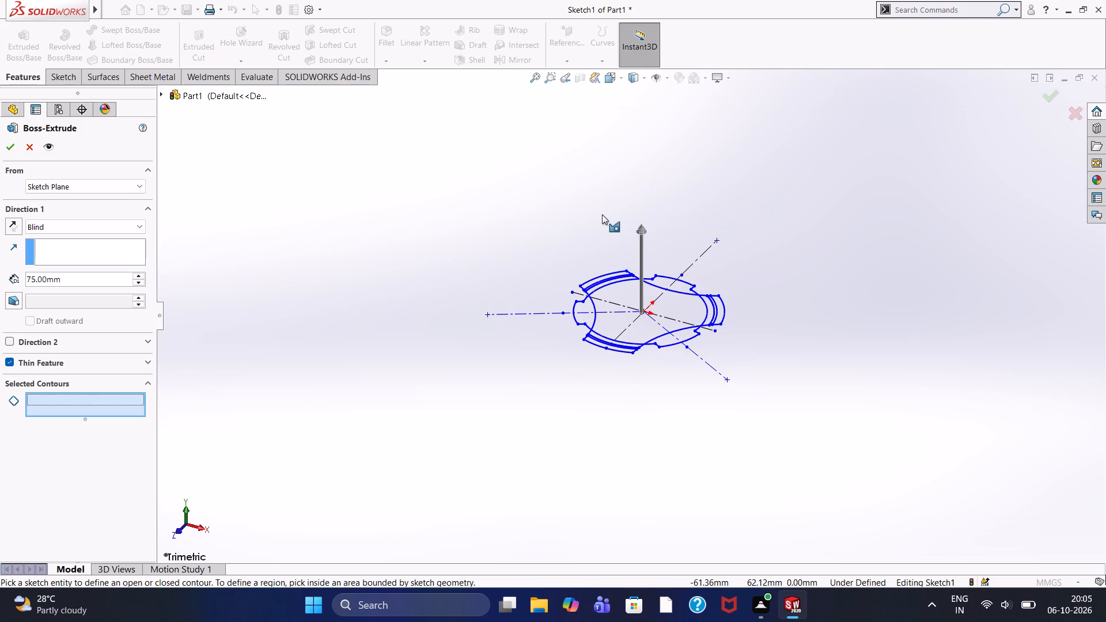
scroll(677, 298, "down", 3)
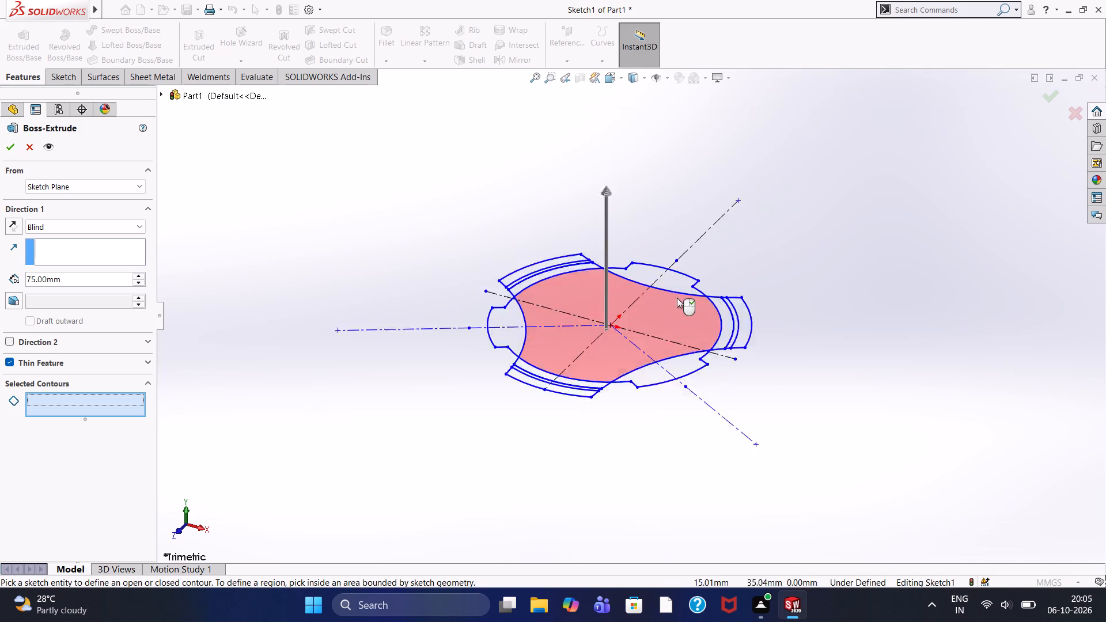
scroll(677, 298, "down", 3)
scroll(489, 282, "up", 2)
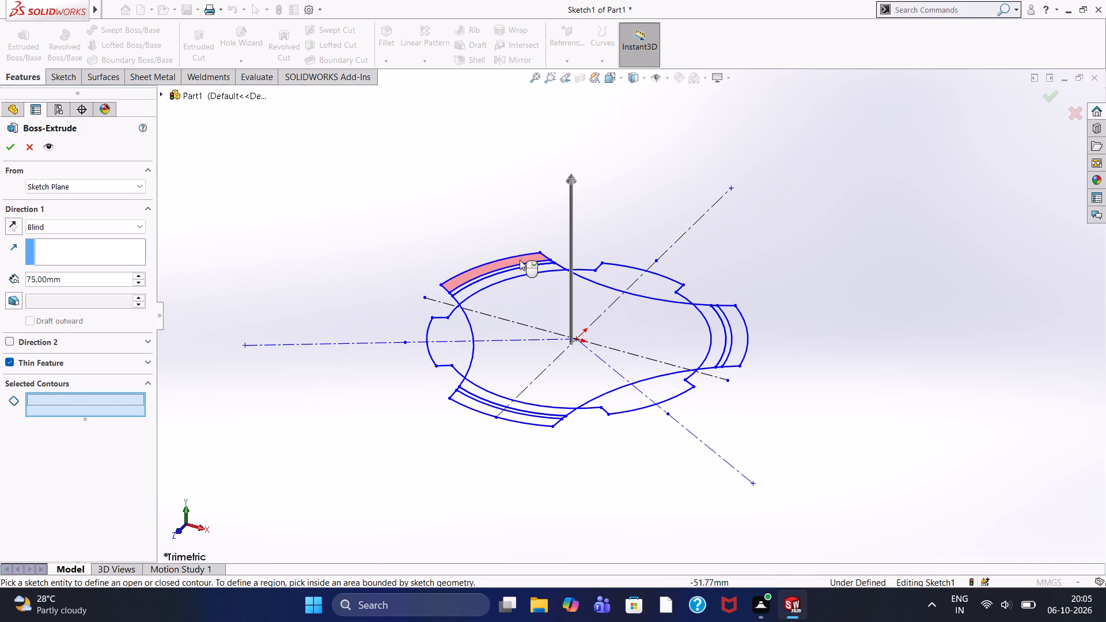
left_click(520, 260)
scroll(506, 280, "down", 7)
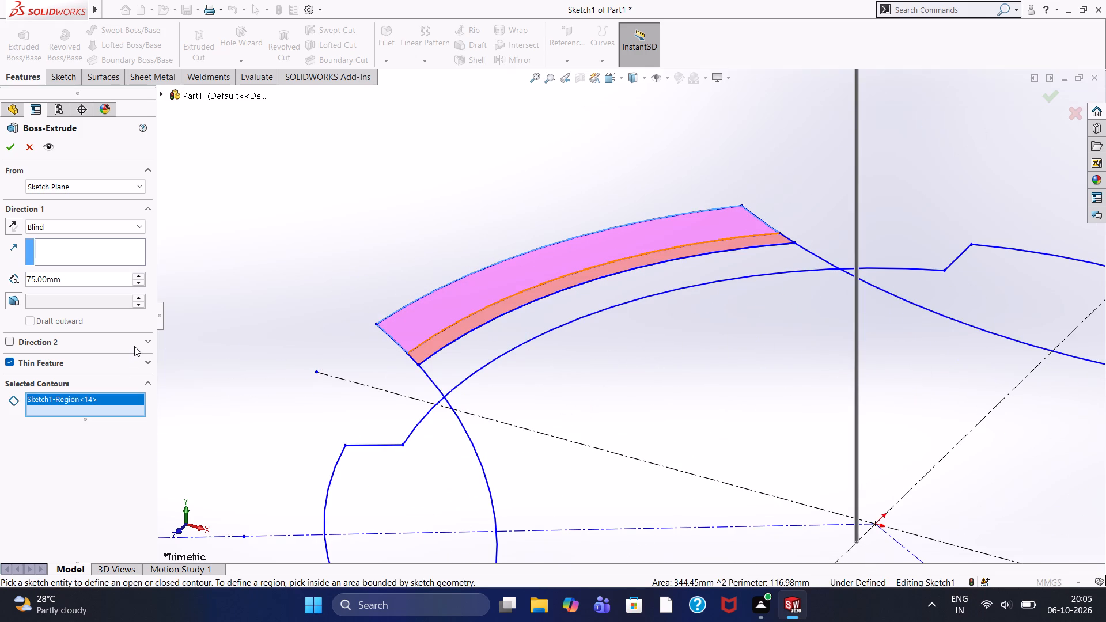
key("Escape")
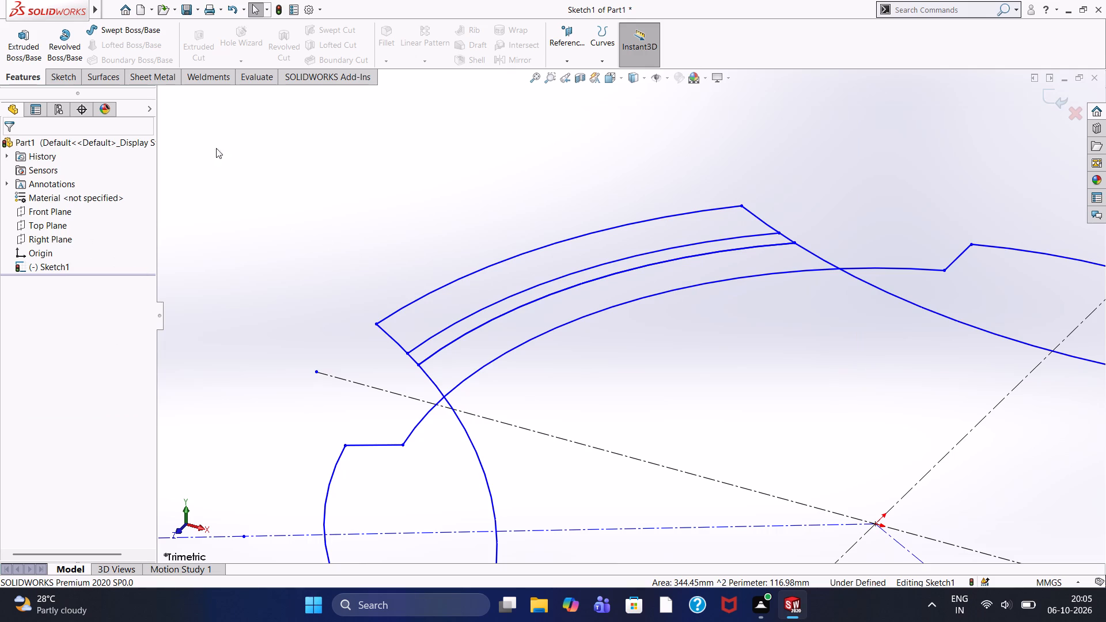
Start a boss extrude and select the upper-left arm's three bands, the upper-right profile and the left profile as contours.
left_click(18, 33)
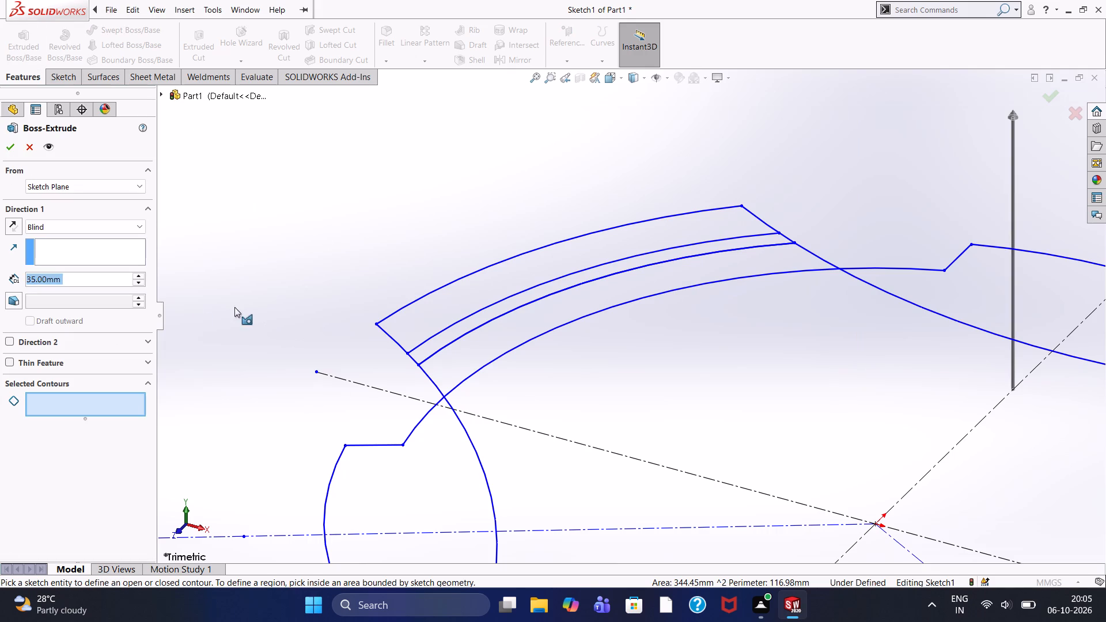
left_click(725, 218)
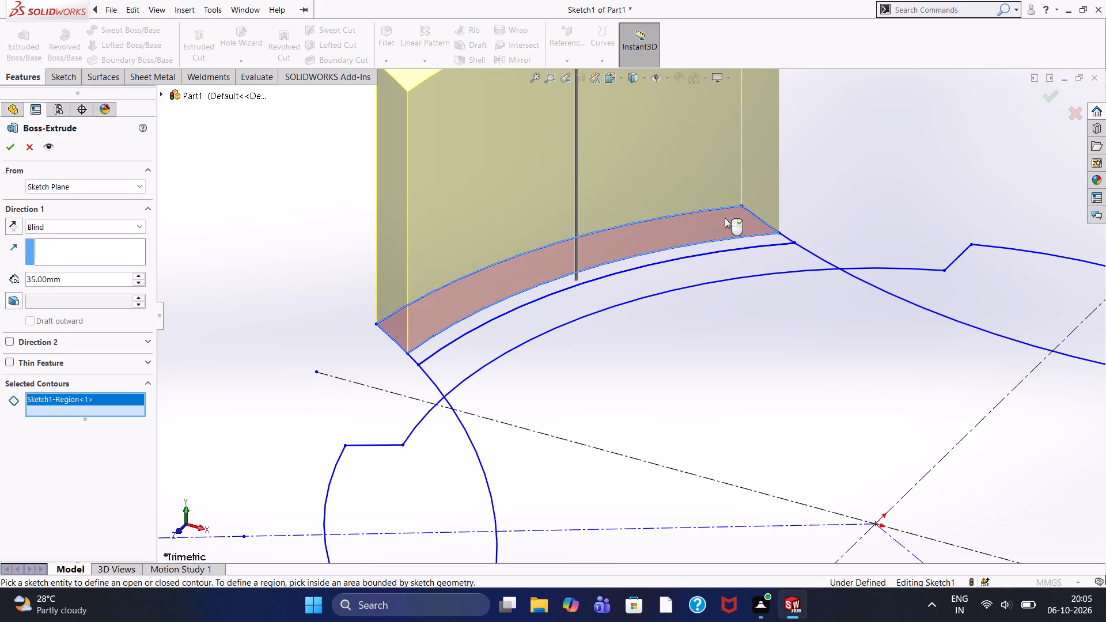
left_click(725, 244)
left_click(725, 264)
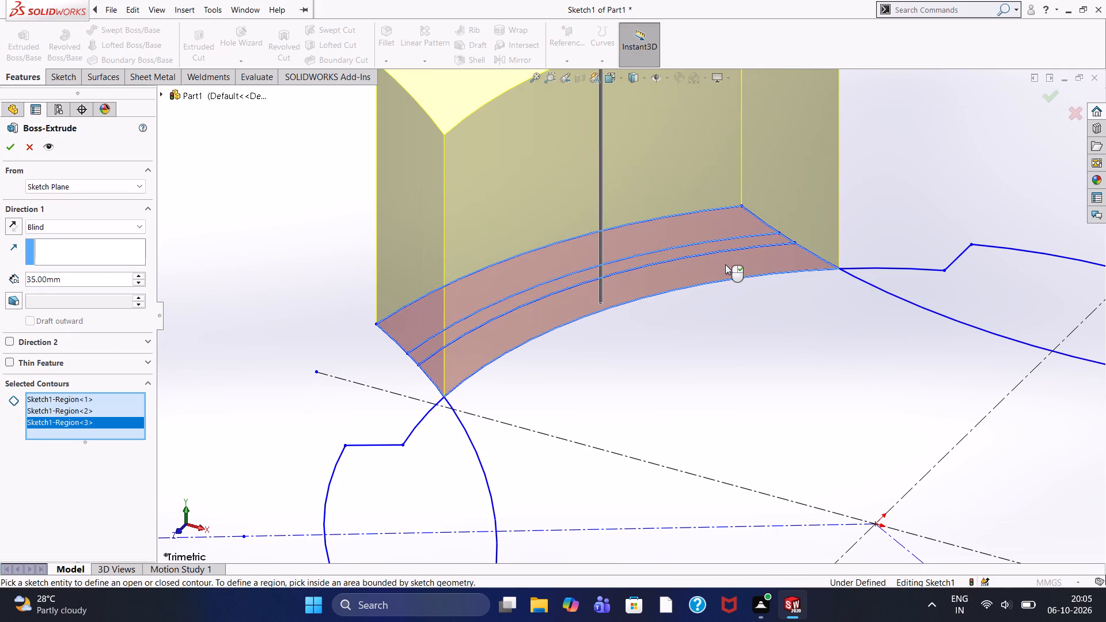
left_click(941, 299)
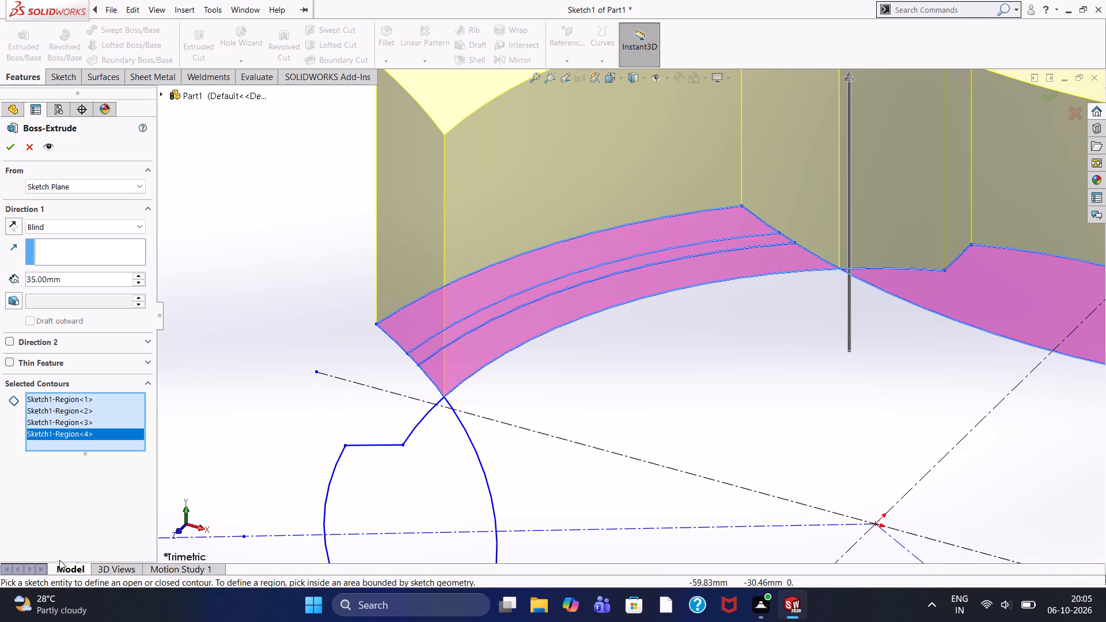
scroll(0, 581, "up", 2)
scroll(343, 389, "up", 4)
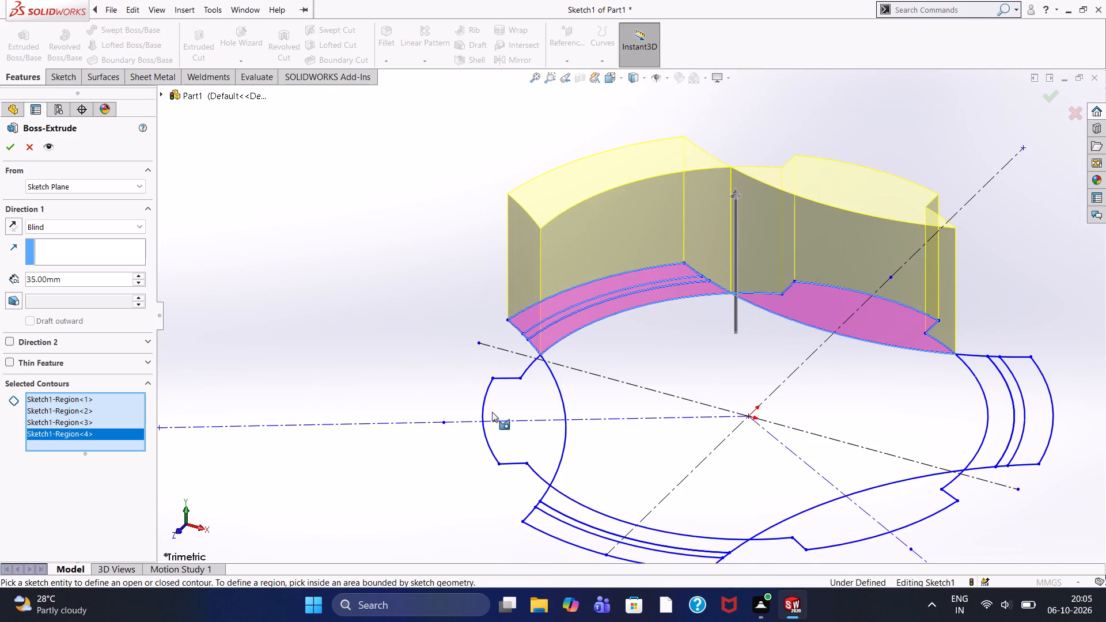
left_click(523, 400)
Add the bottom arm's three bands and the lower-right profile to the extrude contours.
scroll(544, 499, "down", 4)
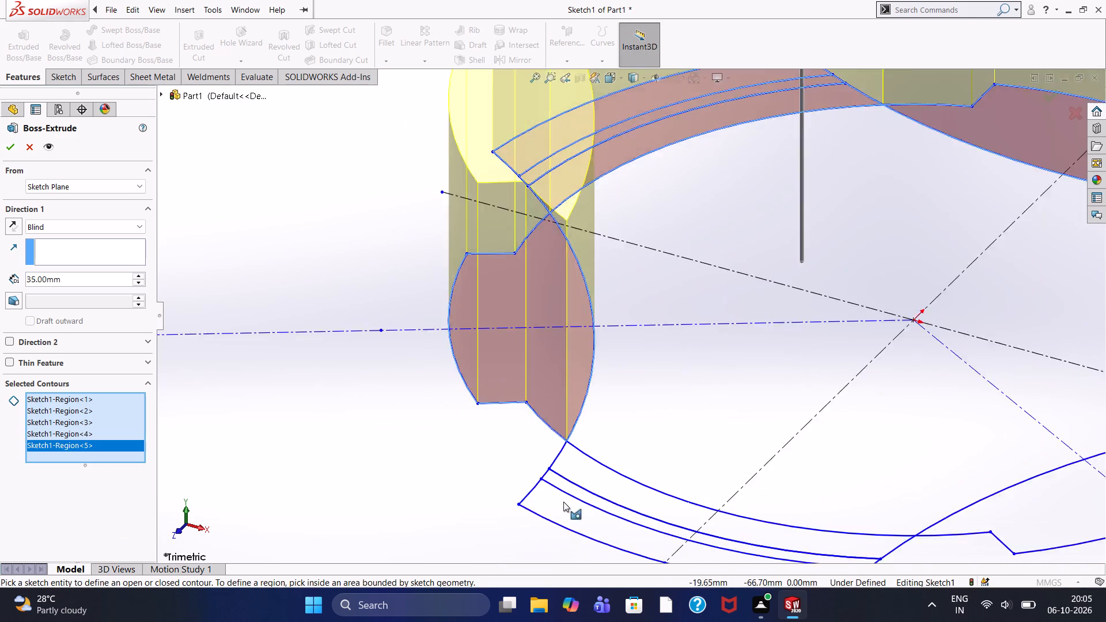
scroll(563, 502, "down", 2)
left_click(675, 446)
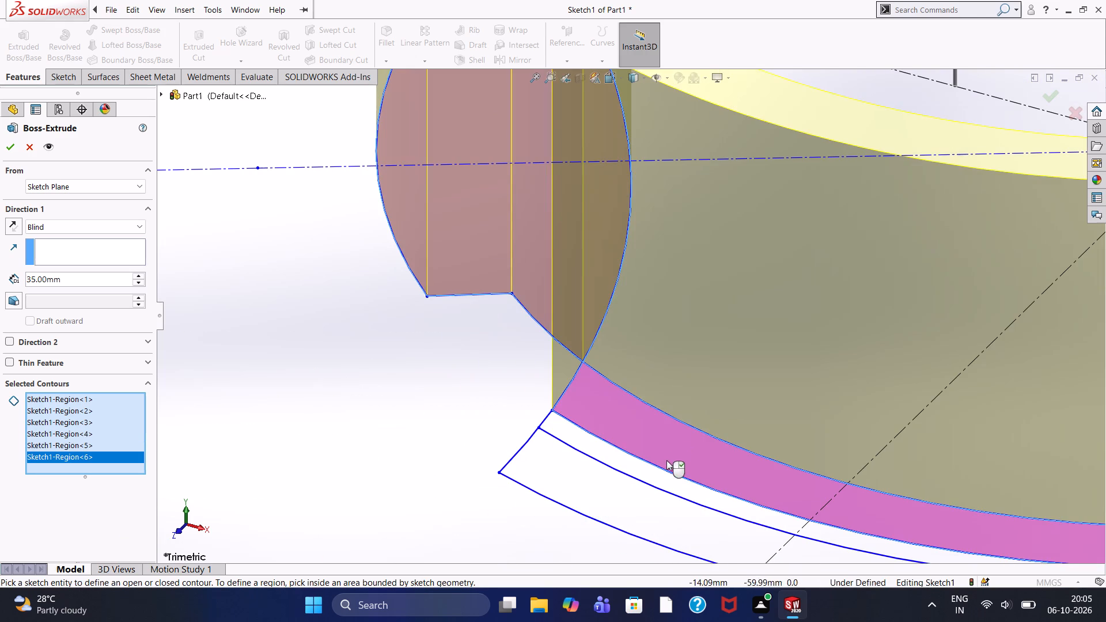
left_click(660, 475)
left_click(639, 500)
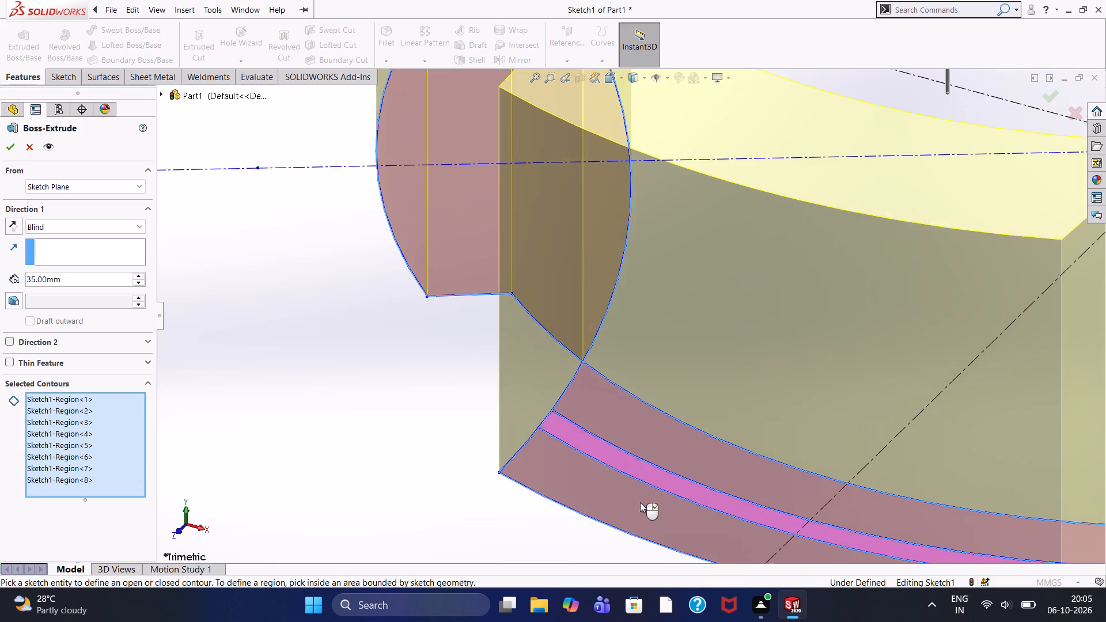
scroll(953, 482, "up", 4)
scroll(897, 429, "up", 2)
scroll(964, 374, "down", 4)
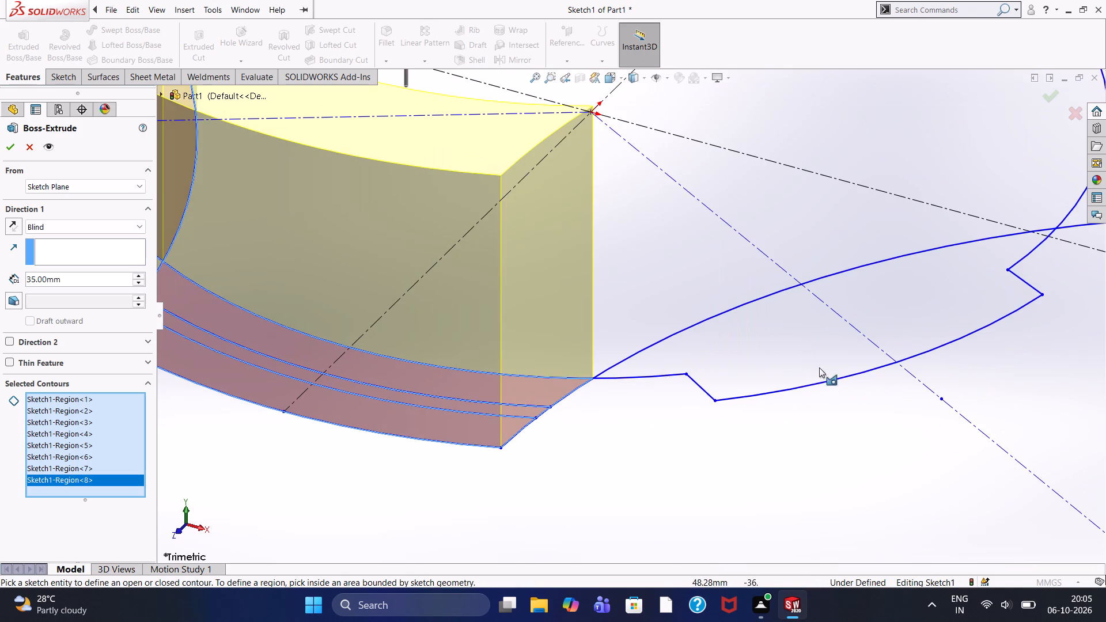
left_click(801, 354)
Add the right arm's three bands and the central region, and complete the boss extrude with a 35 mm blind depth.
scroll(1081, 251, "up", 4)
scroll(866, 246, "down", 5)
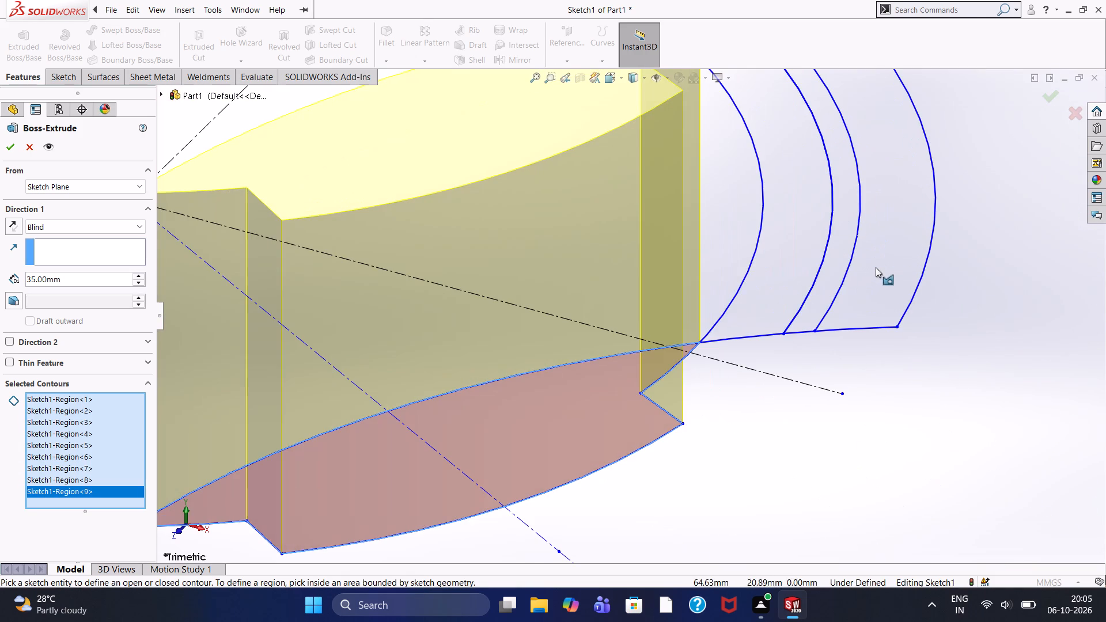
left_click(792, 274)
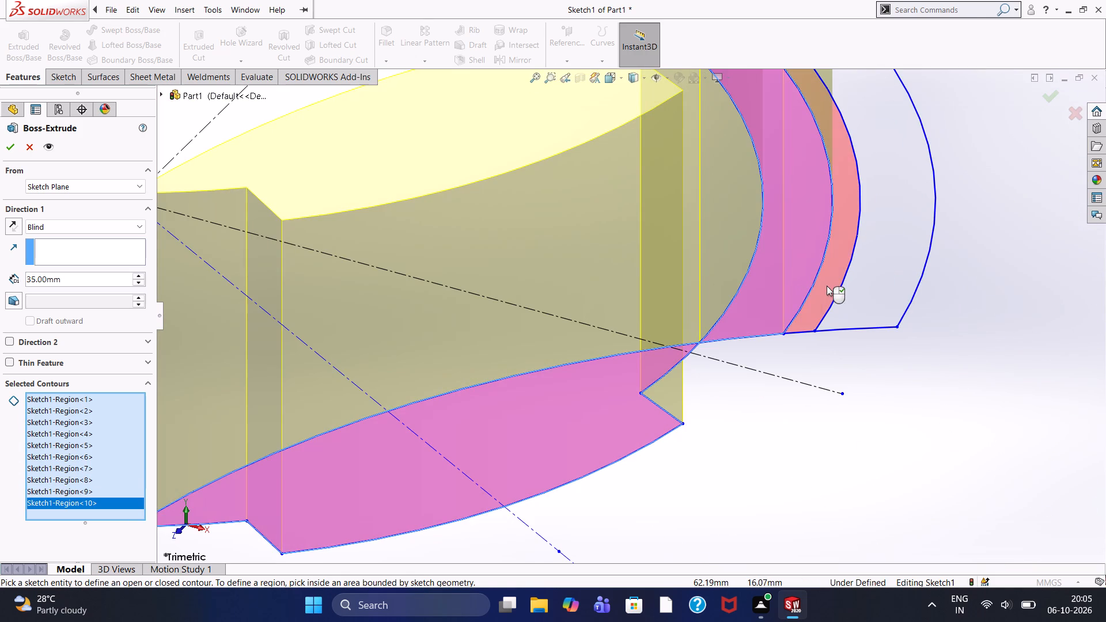
left_click(827, 286)
left_click(887, 282)
scroll(886, 251, "up", 5)
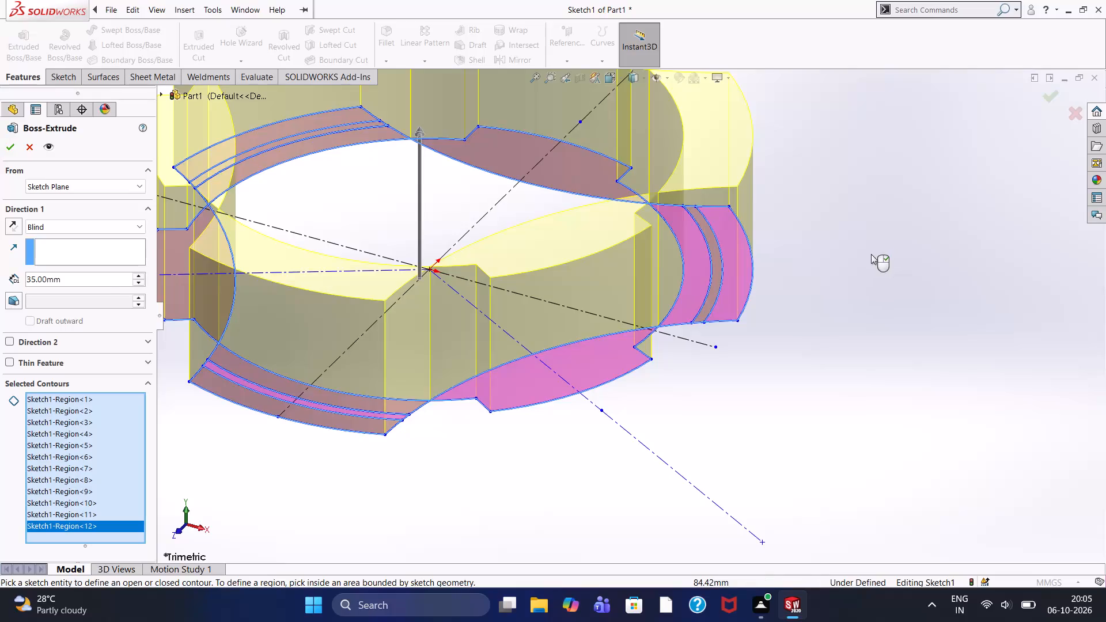
scroll(833, 225, "up", 1)
scroll(771, 143, "up", 4)
middle_click_drag(746, 147, 733, 255)
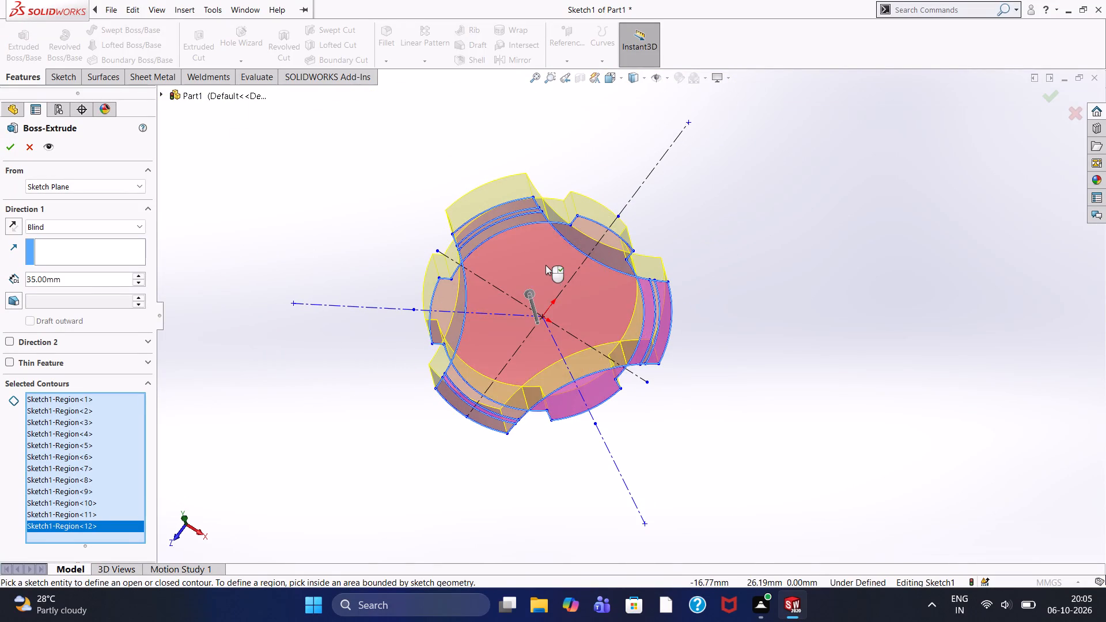
left_click(546, 265)
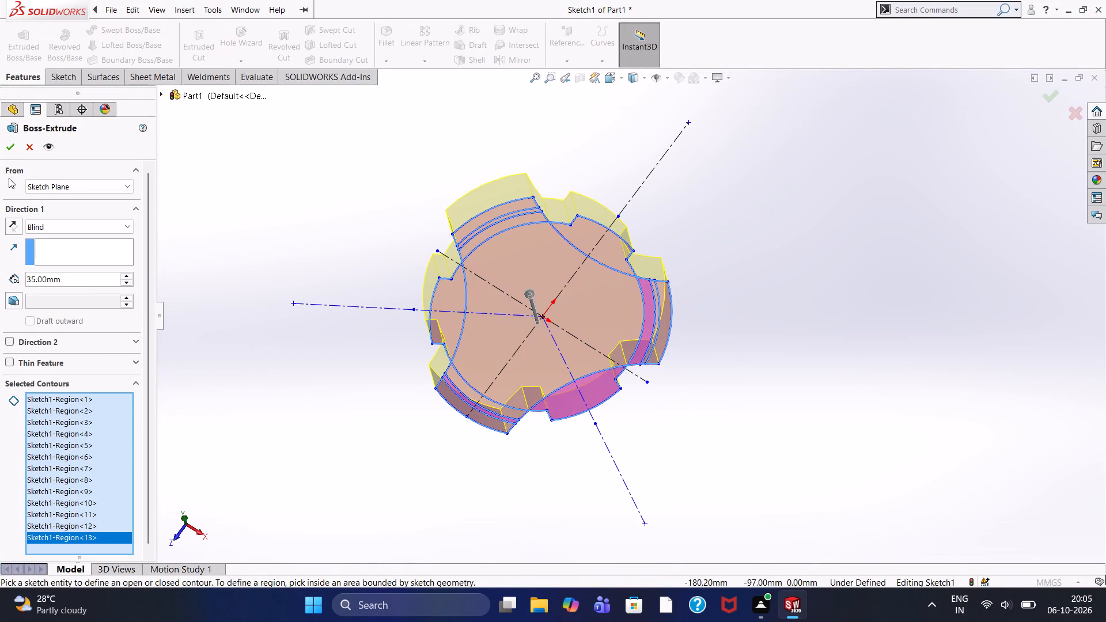
left_click(5, 147)
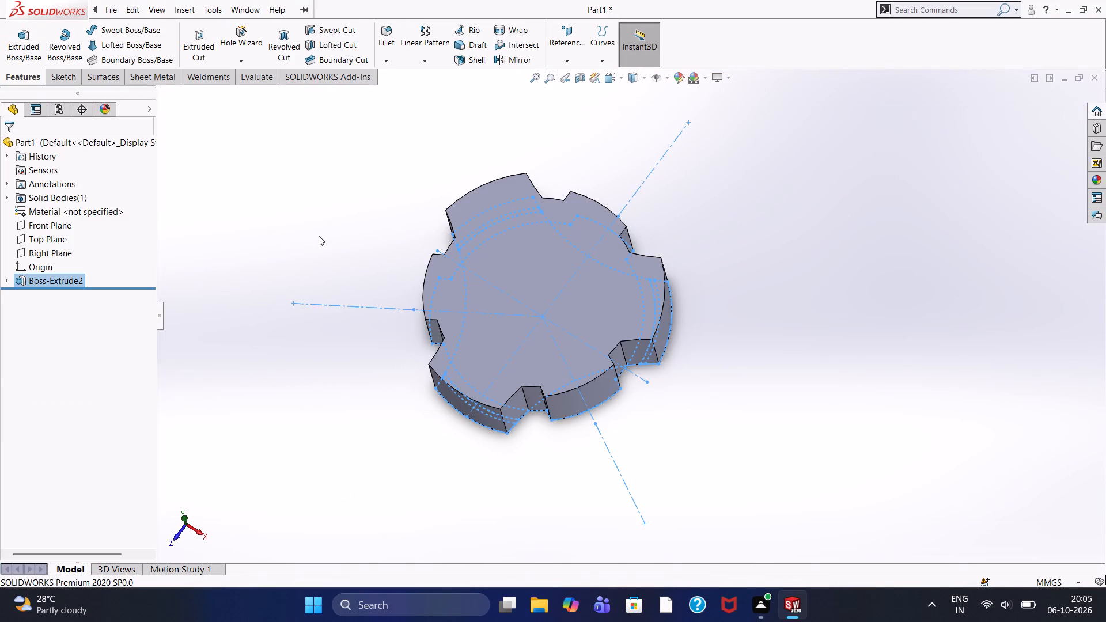
Open a sketch on the body's flat top face and draw a 30 mm radius circle centred on the origin.
left_click(319, 236)
middle_click_drag(364, 264, 335, 294)
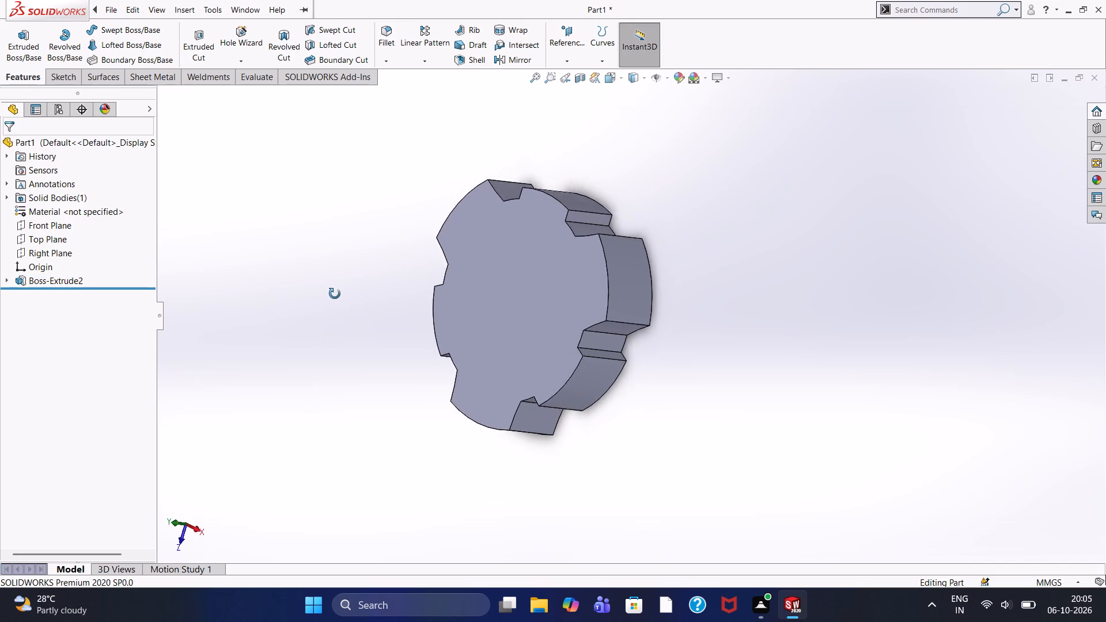
middle_click_drag(335, 294, 340, 291)
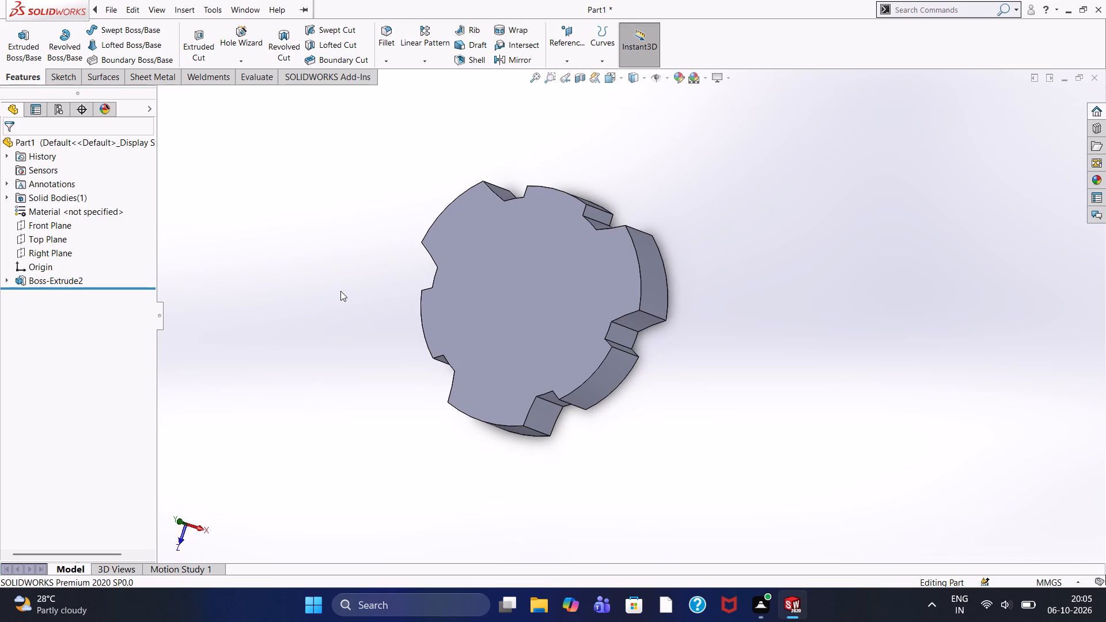
left_click(522, 291)
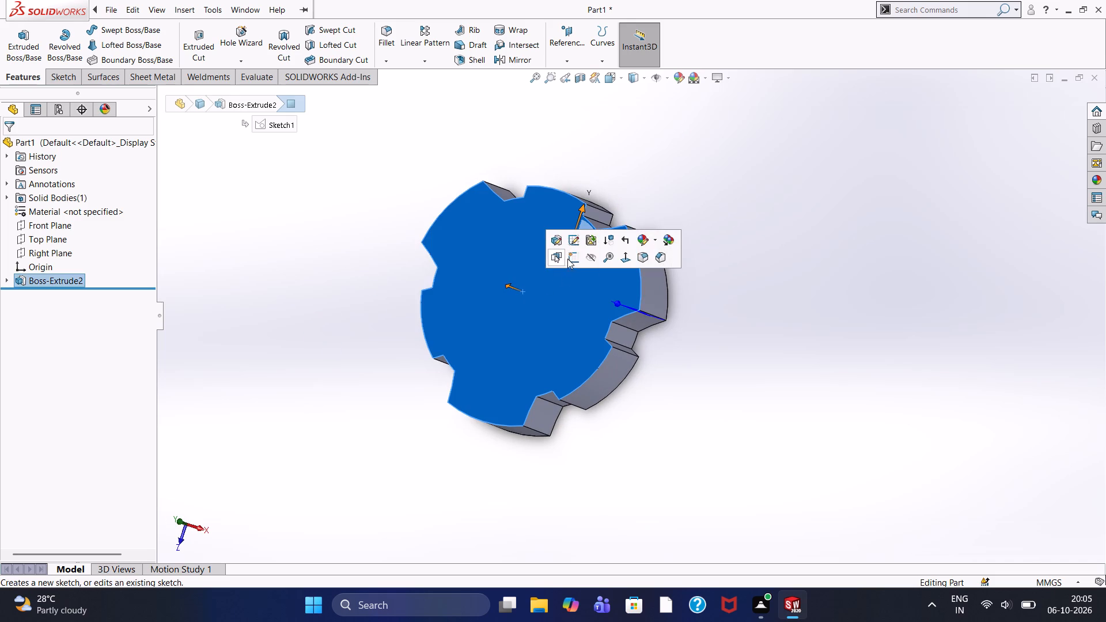
left_click(569, 257)
key("ctrl+8")
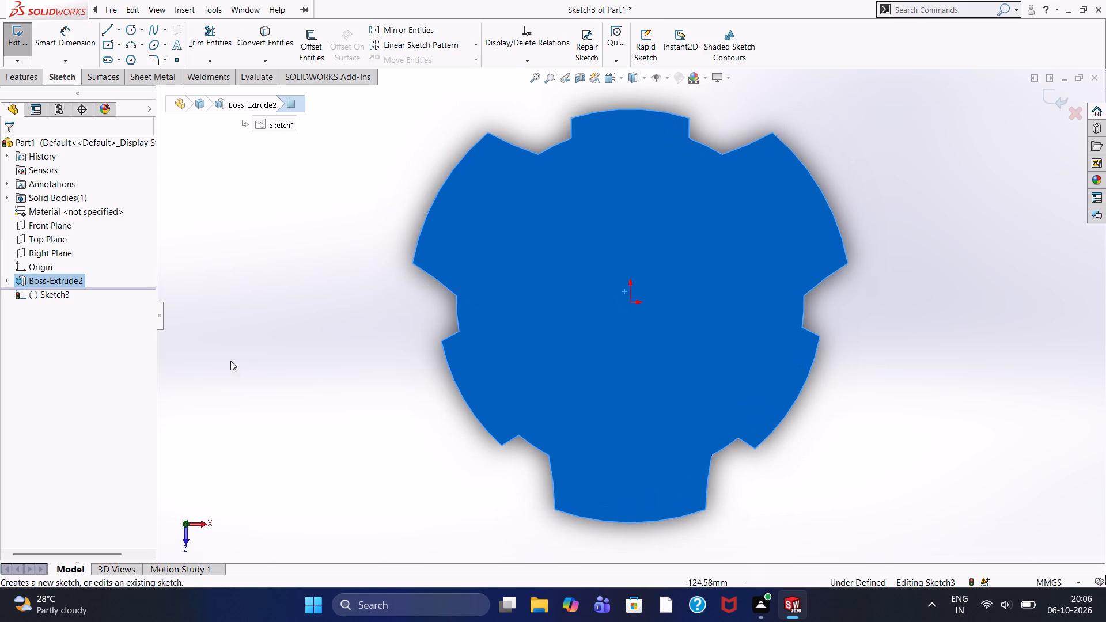
left_click(352, 296)
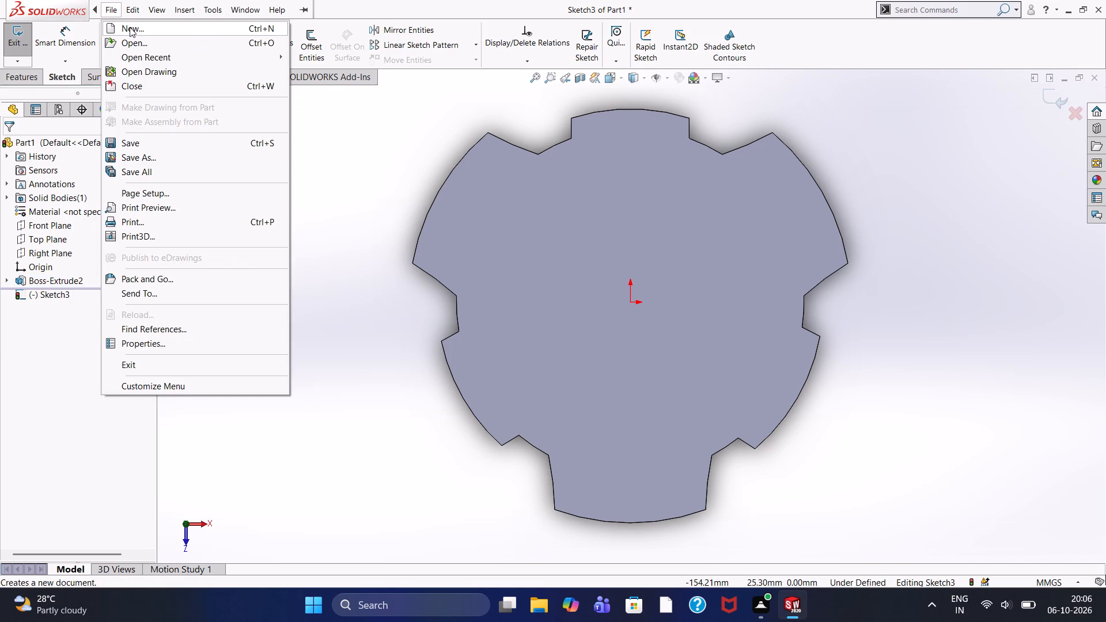
left_click(369, 157)
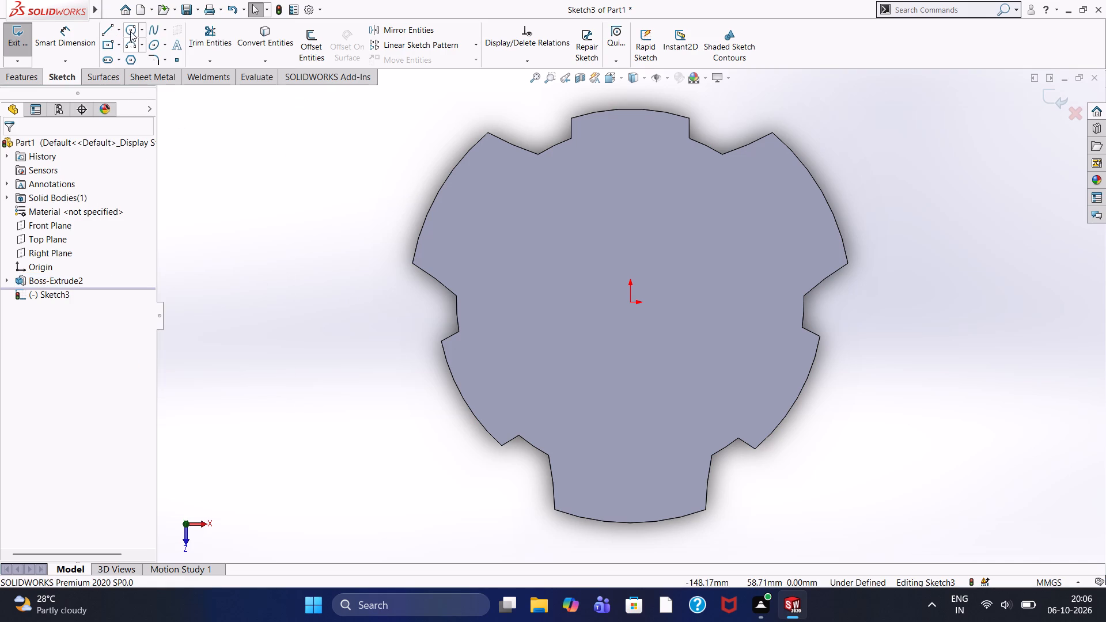
left_click(130, 31)
left_click(630, 302)
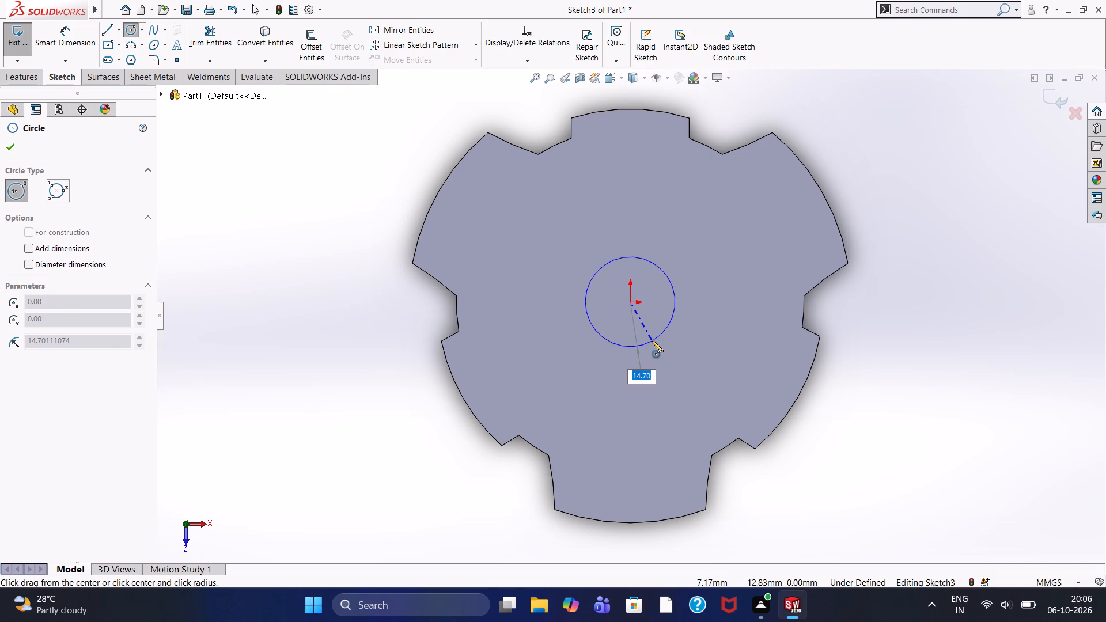
type("30")
key("Return")
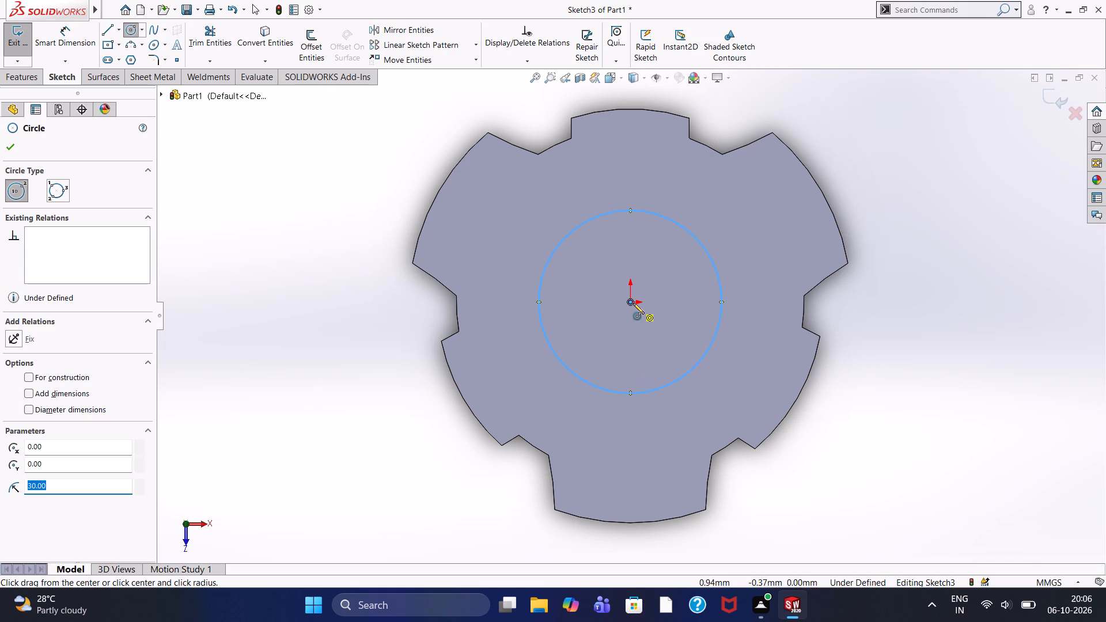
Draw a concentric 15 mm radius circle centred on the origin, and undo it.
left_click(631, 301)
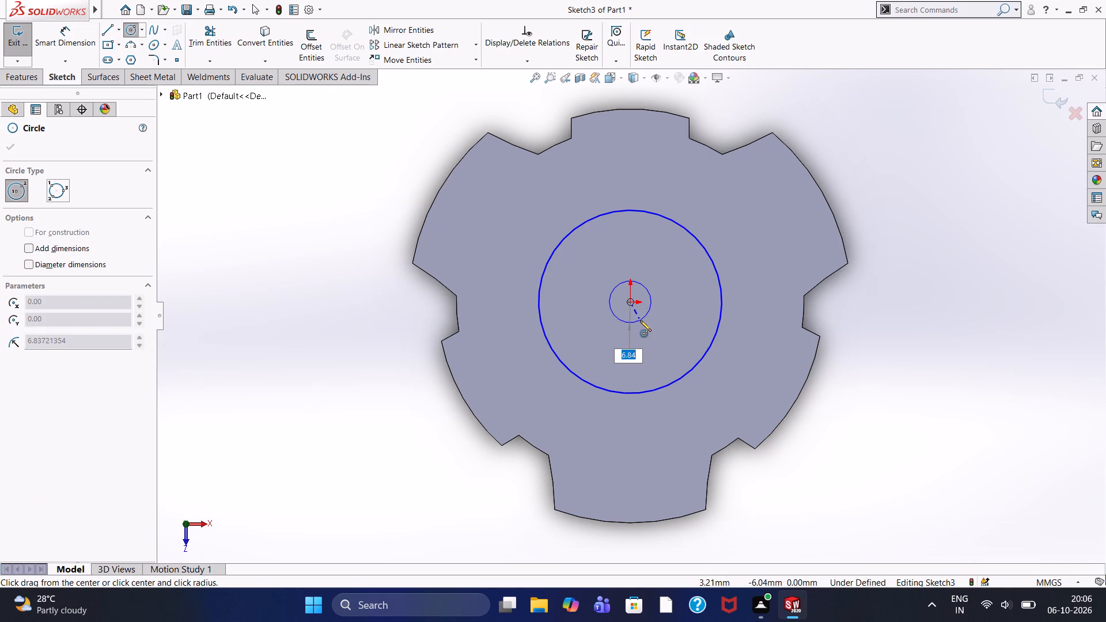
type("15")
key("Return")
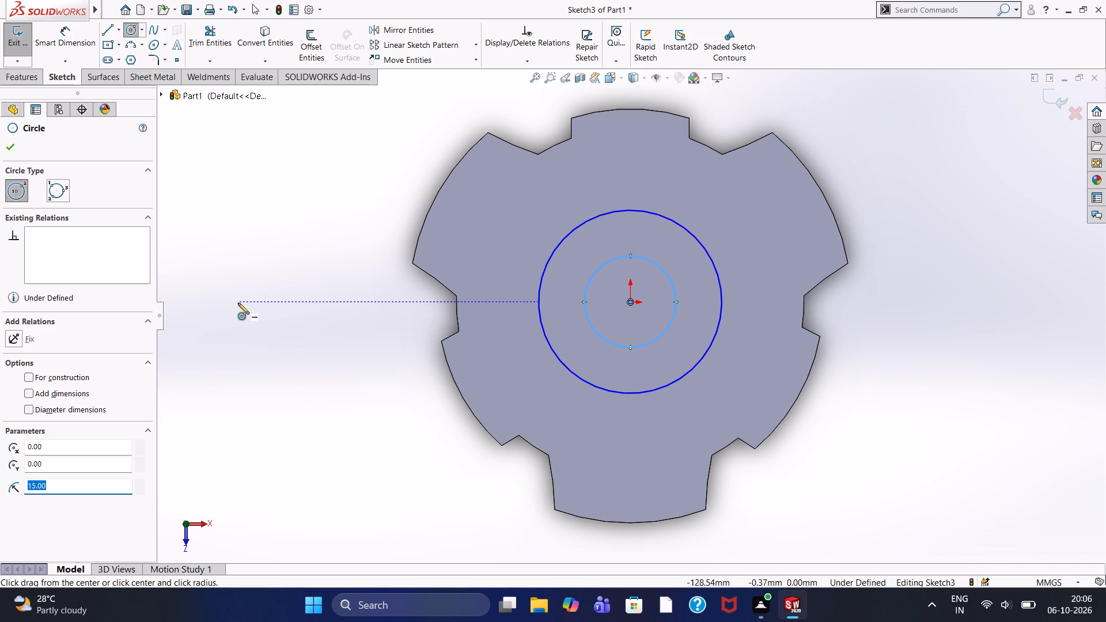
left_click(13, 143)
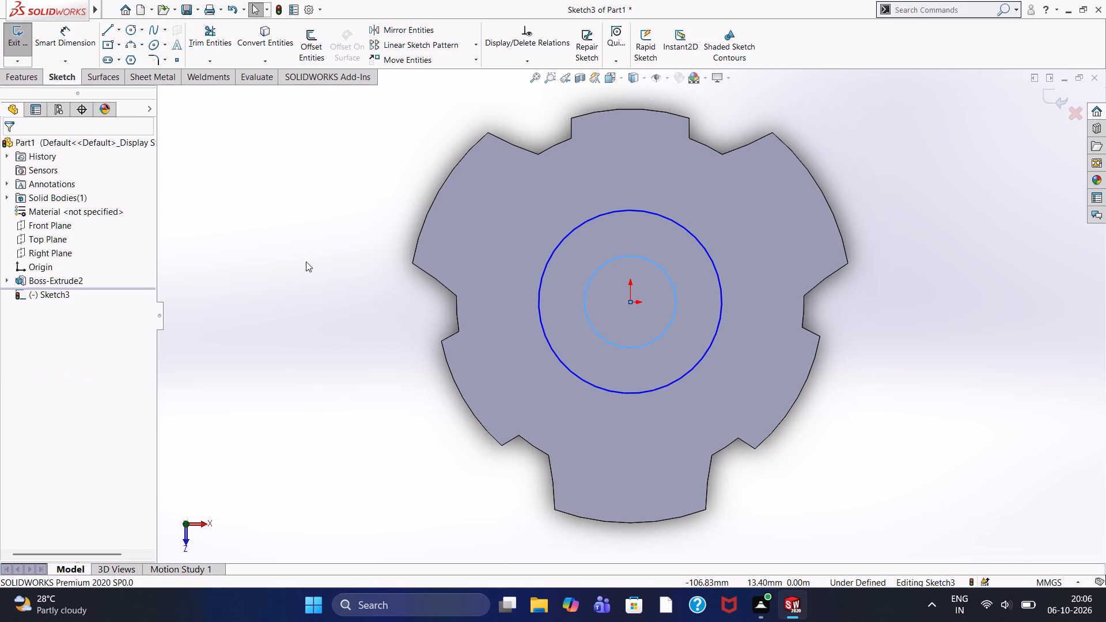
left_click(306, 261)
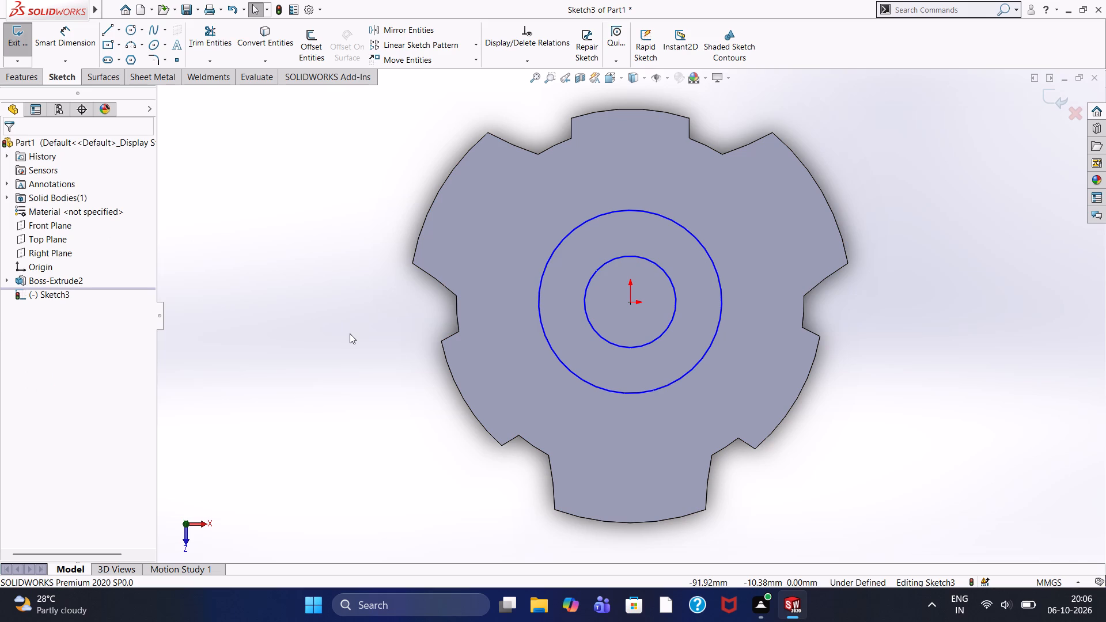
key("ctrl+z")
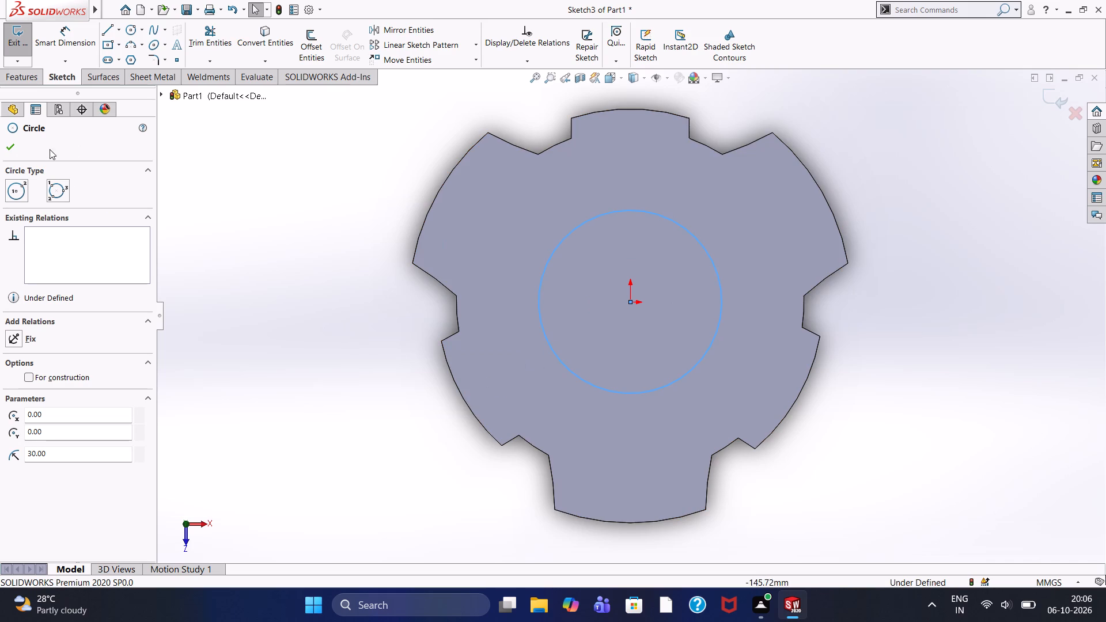
Cut-extrude the 30 mm radius circle into the body with a blind depth of 20 mm.
left_click(17, 75)
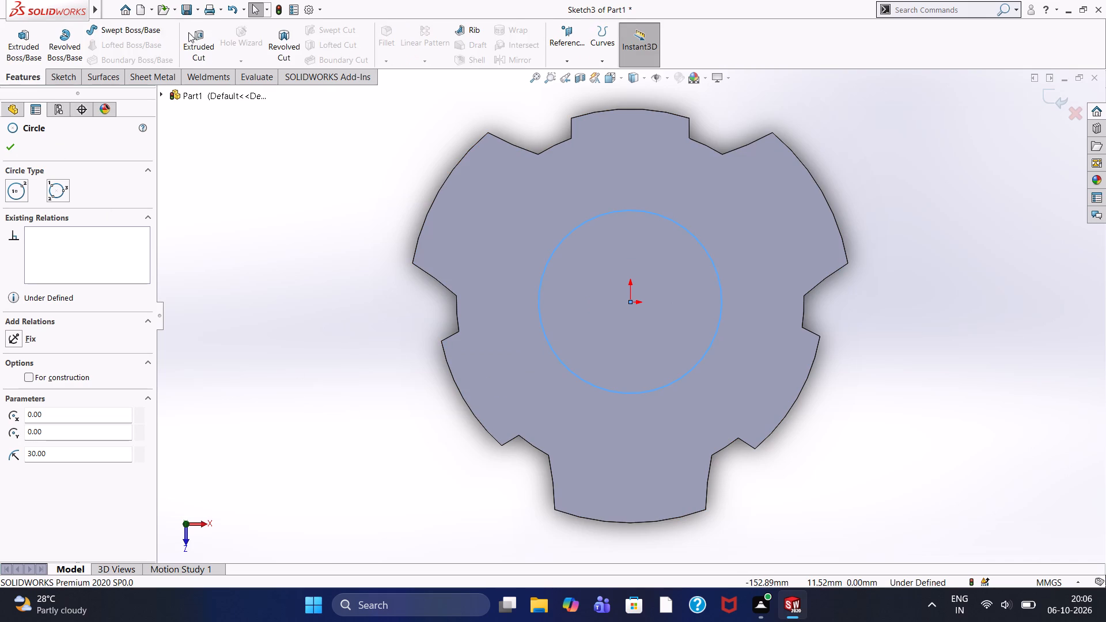
left_click(197, 35)
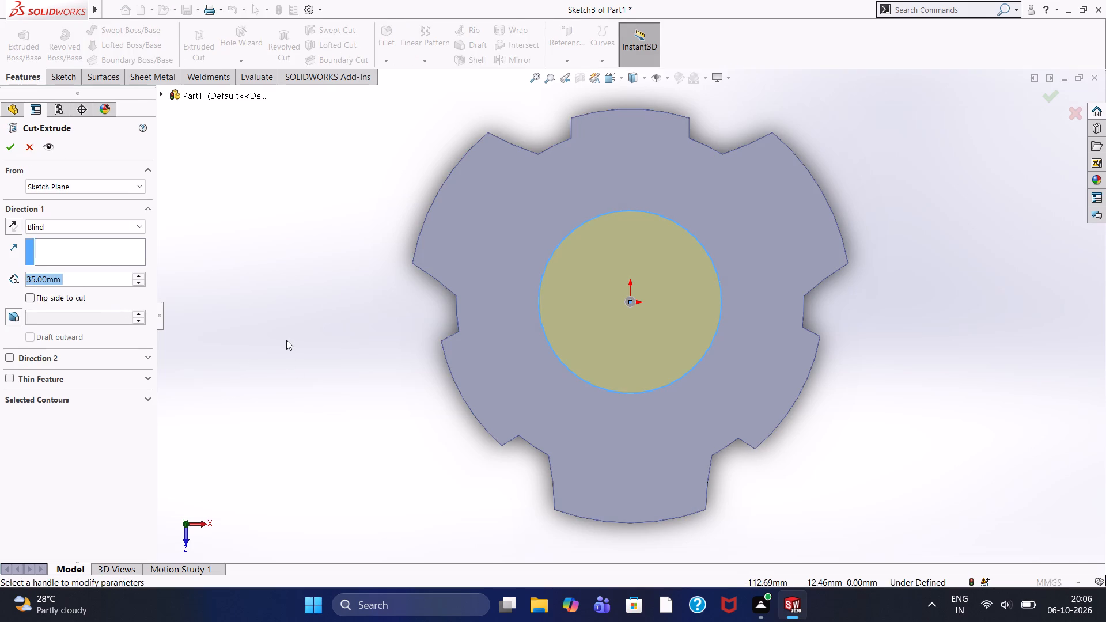
middle_click_drag(294, 318, 309, 238)
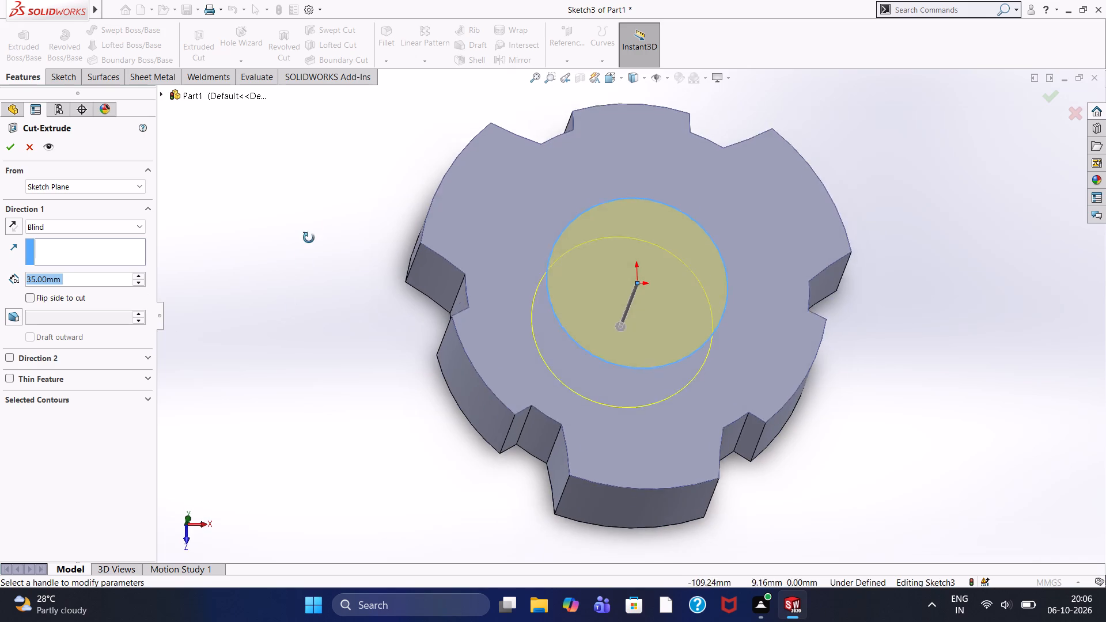
middle_click_drag(309, 238, 317, 210)
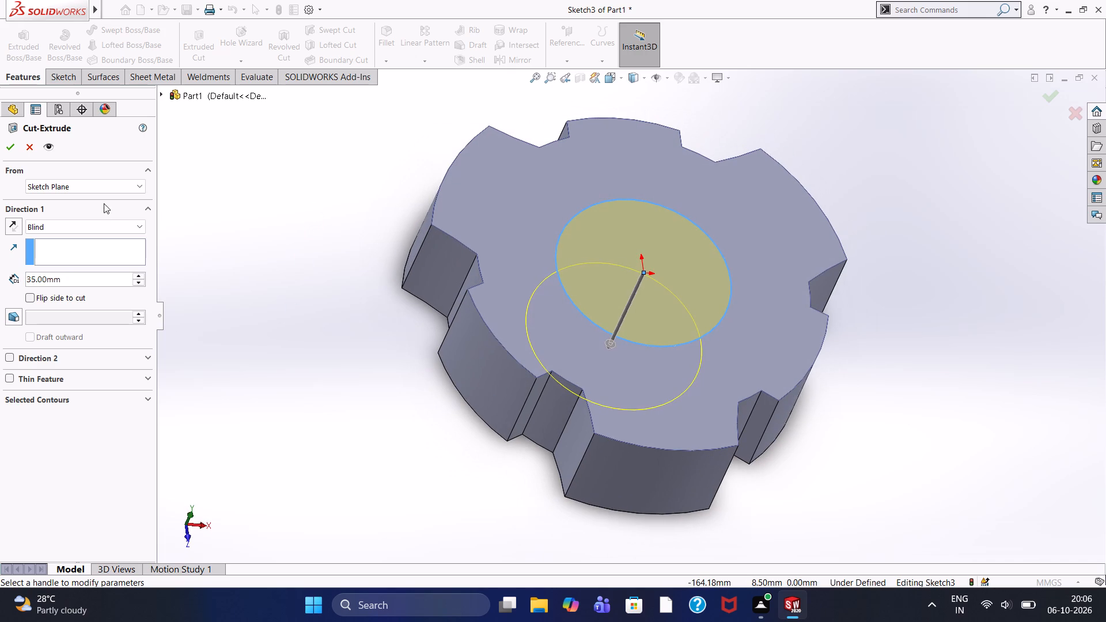
left_click_drag(86, 274, 0, 287)
type("20")
key("Return")
left_click(14, 143)
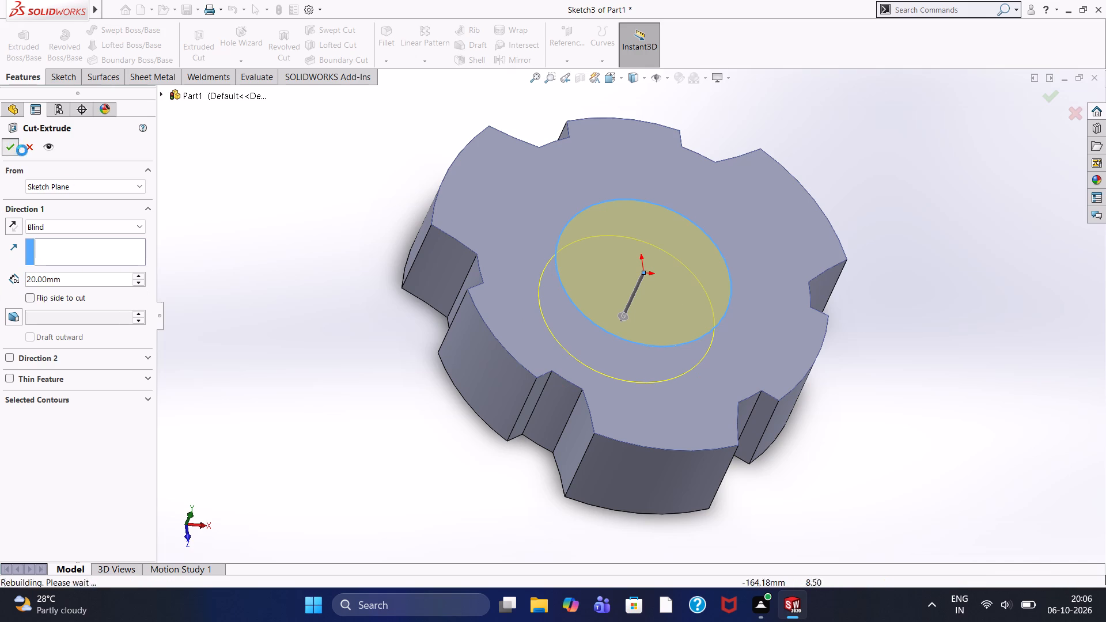
left_click(283, 242)
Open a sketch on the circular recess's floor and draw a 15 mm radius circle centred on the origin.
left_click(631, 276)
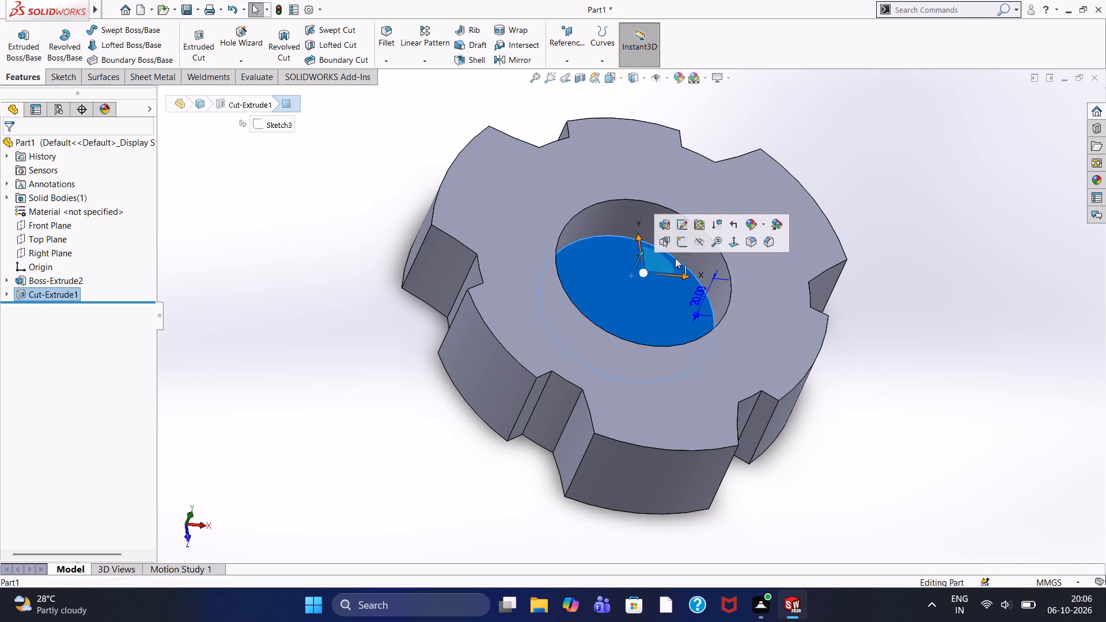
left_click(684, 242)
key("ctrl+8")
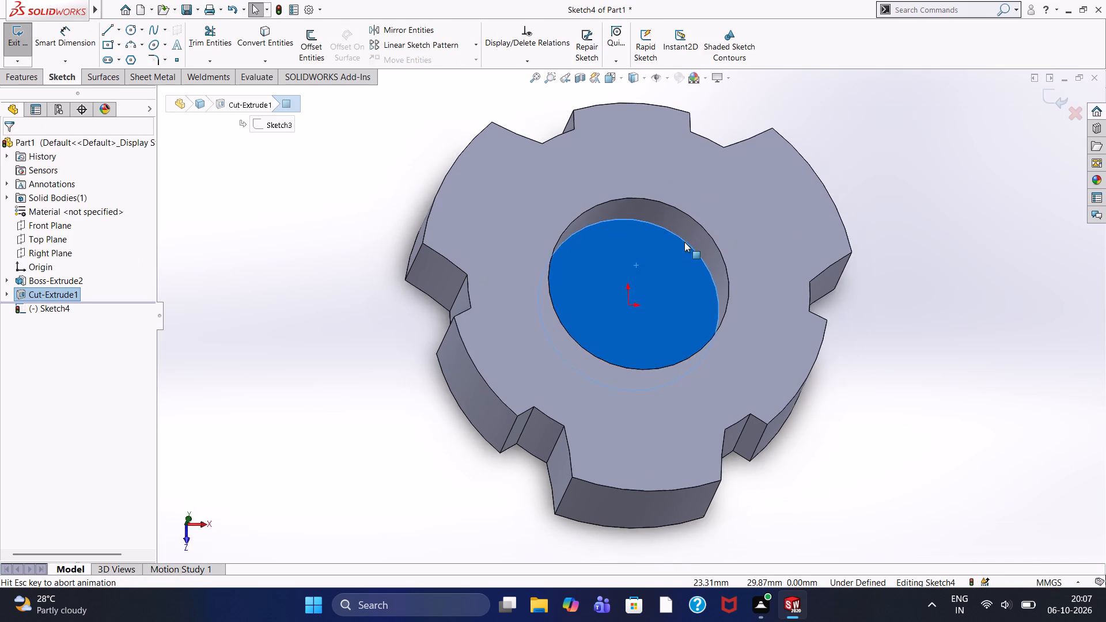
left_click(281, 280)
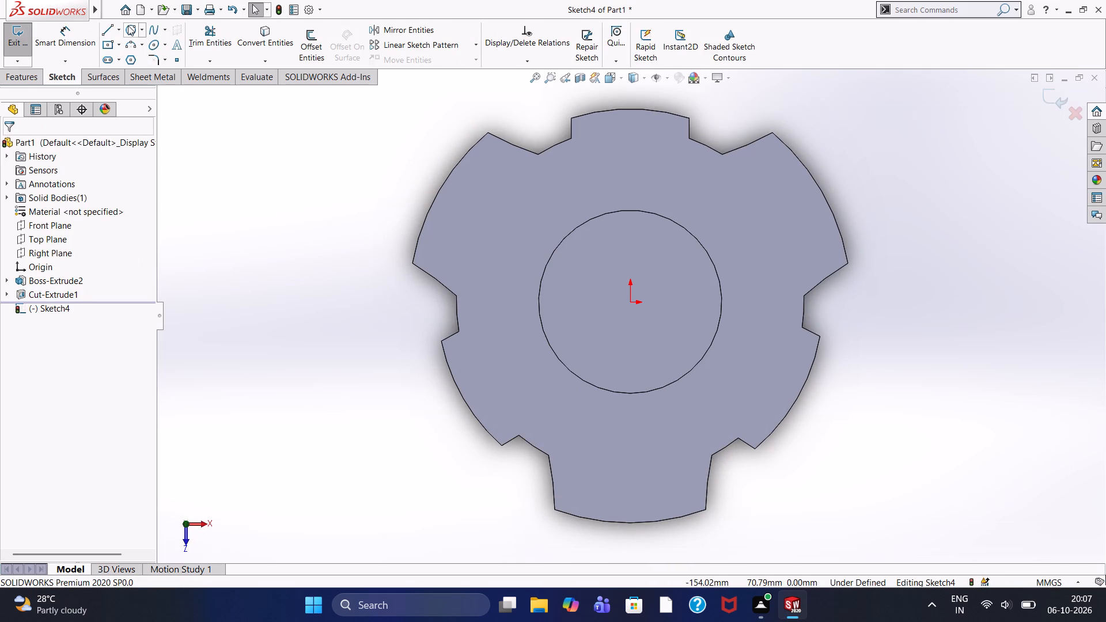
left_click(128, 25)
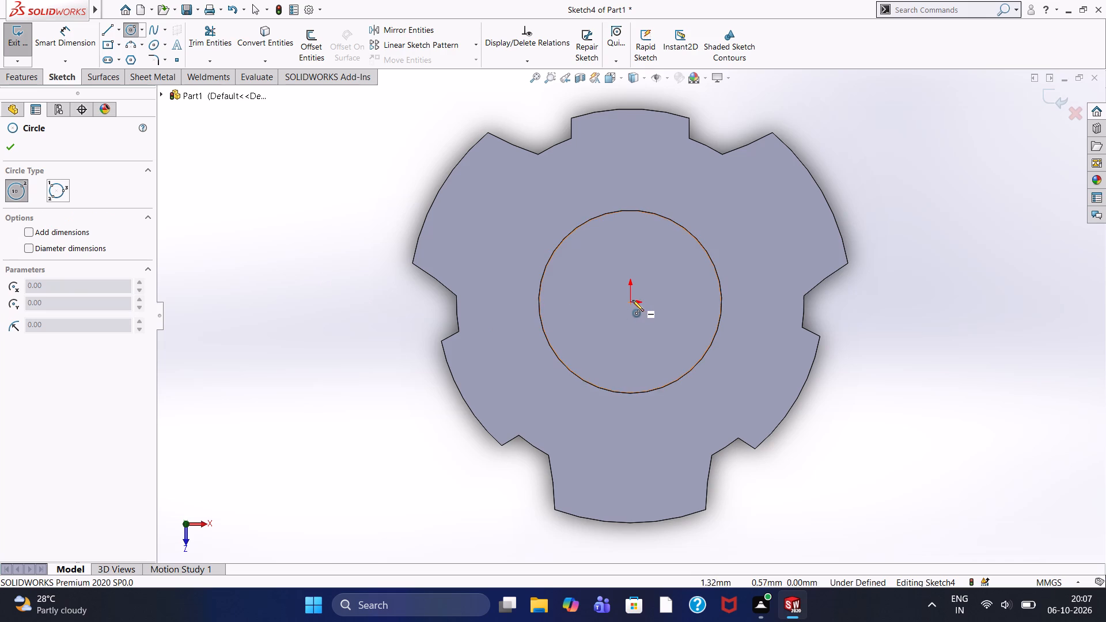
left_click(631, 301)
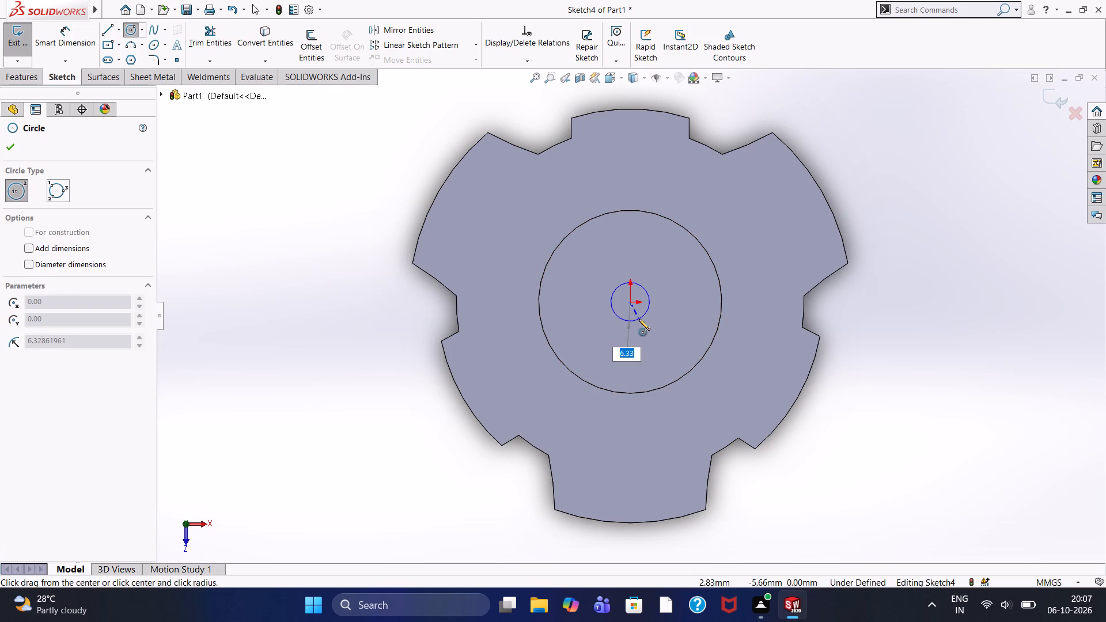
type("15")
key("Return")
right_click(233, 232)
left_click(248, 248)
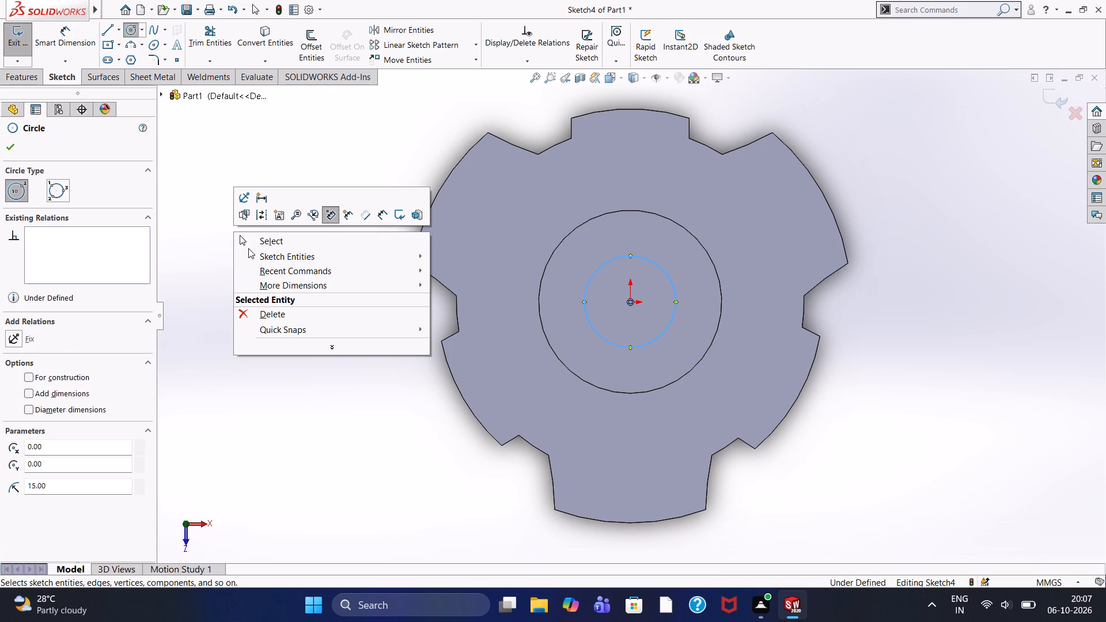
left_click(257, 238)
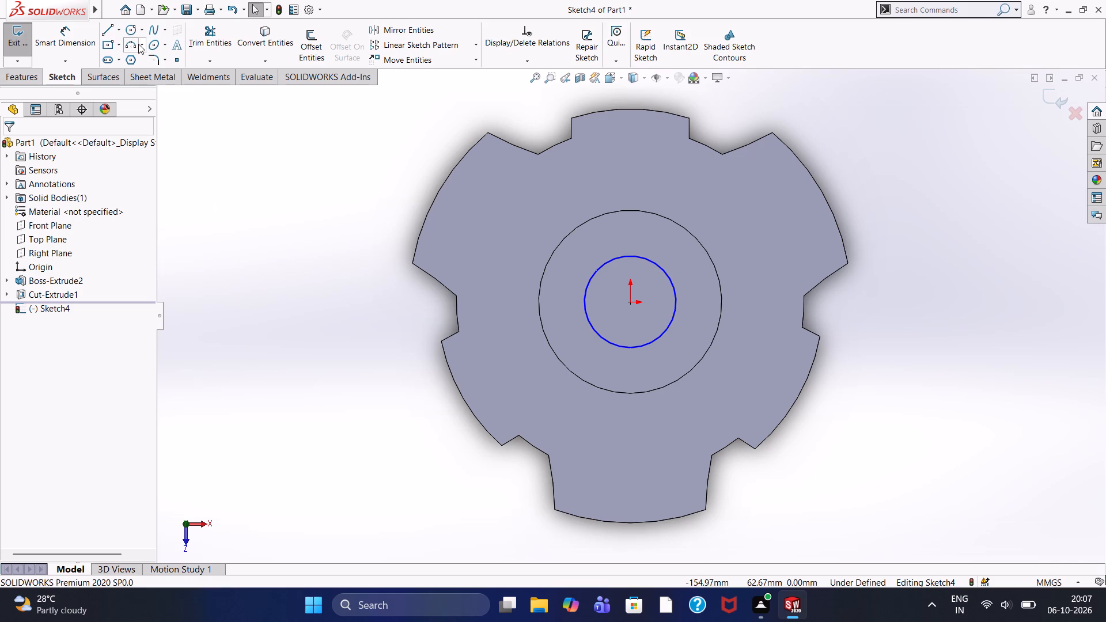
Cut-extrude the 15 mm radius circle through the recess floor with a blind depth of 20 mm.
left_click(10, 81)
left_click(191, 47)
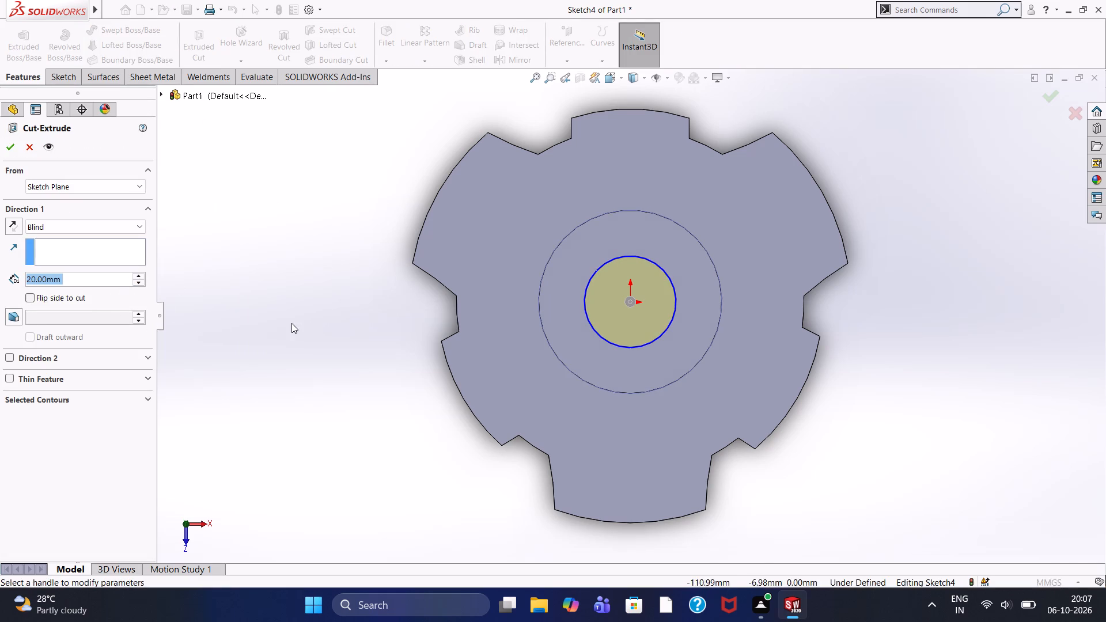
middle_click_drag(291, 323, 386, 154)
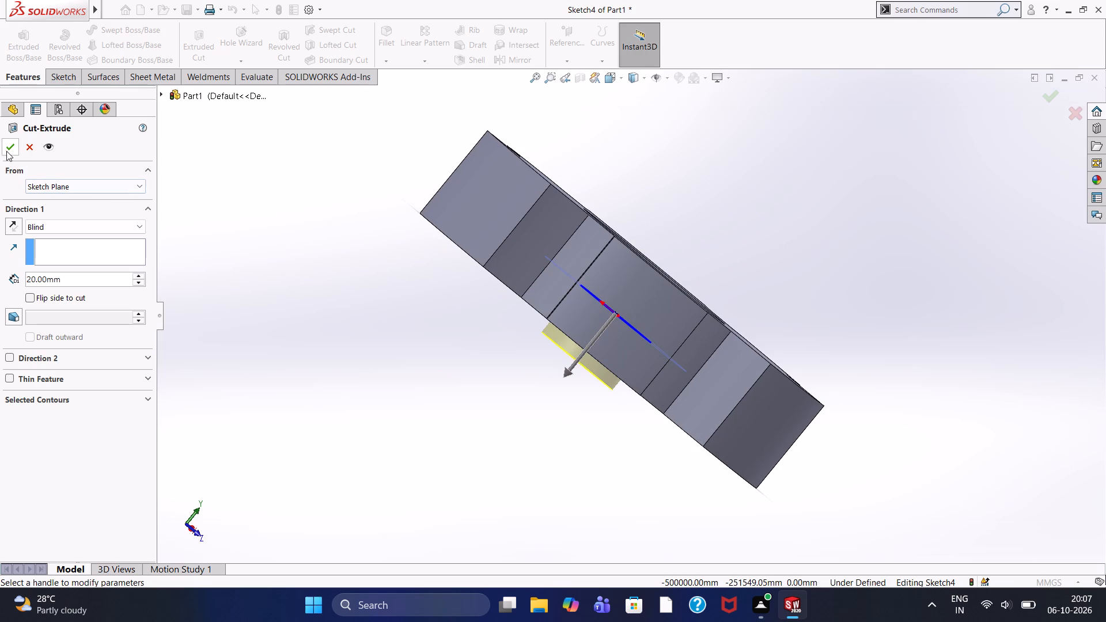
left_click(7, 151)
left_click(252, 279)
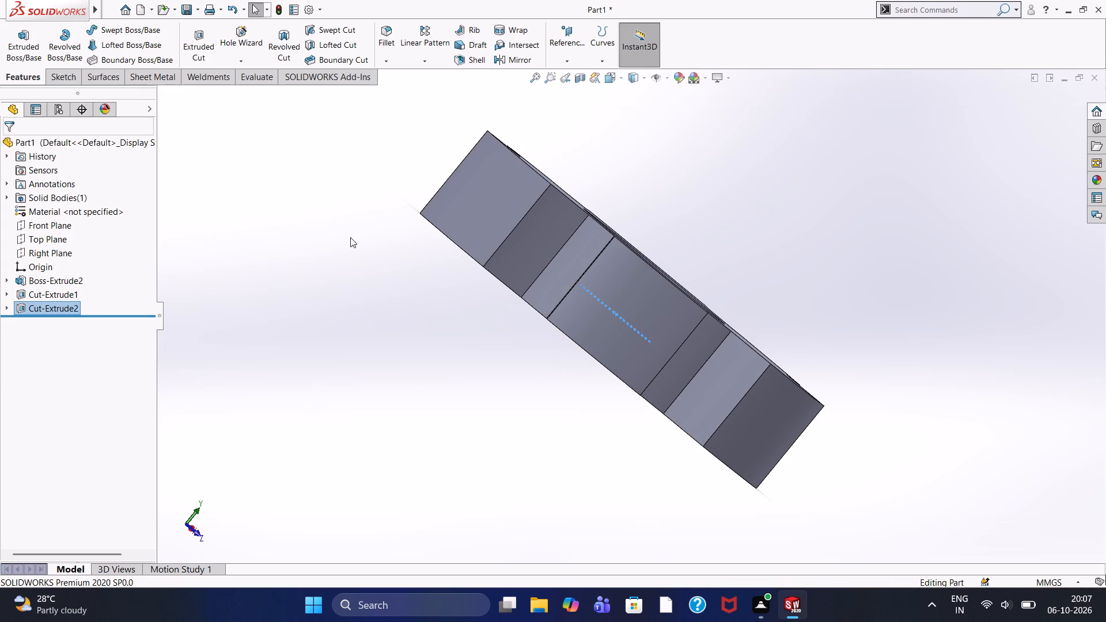
Examine the stepped central hole and the notched outer faces of the part from several angles and zoom levels.
middle_click_drag(353, 237, 282, 325)
scroll(626, 280, "up", 1)
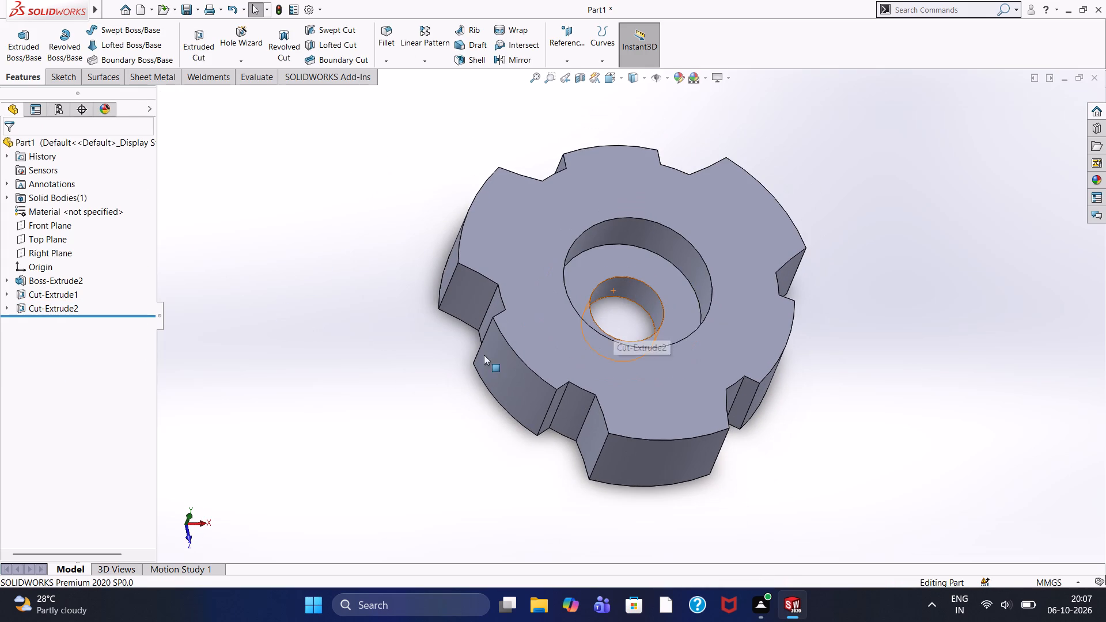
scroll(410, 325, "up", 2)
scroll(410, 325, "down", 1)
scroll(434, 327, "up", 3)
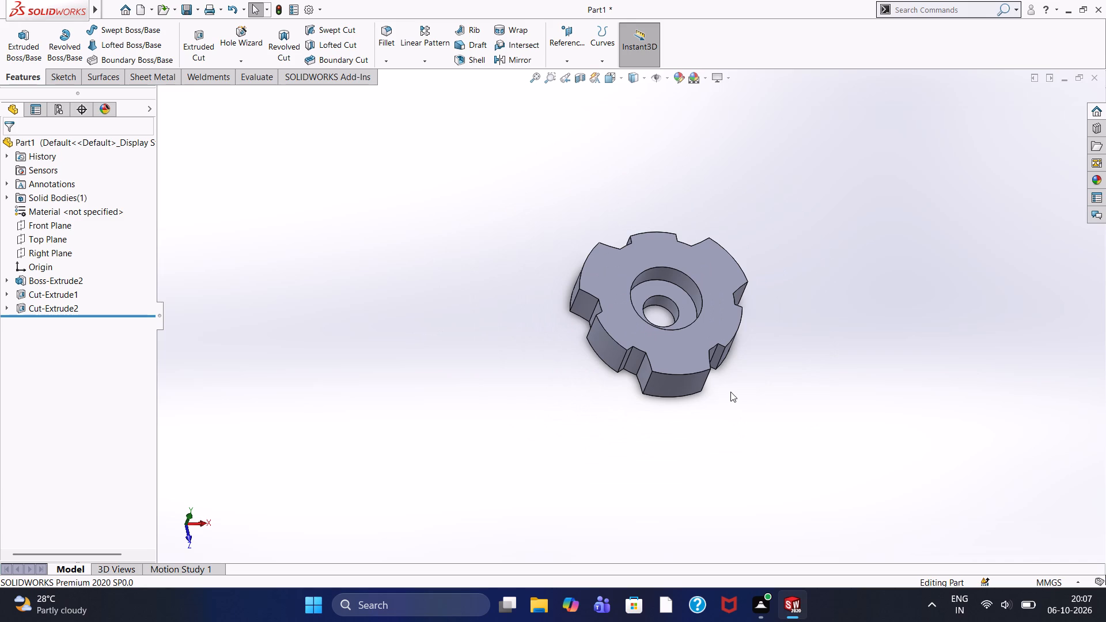
scroll(719, 386, "down", 4)
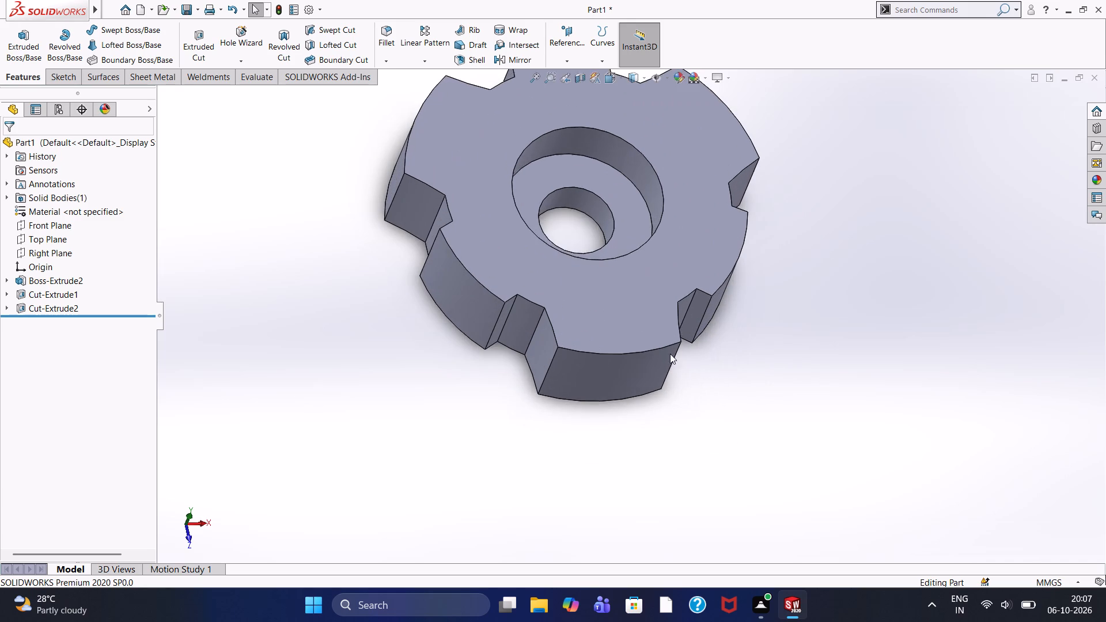
scroll(665, 351, "up", 2)
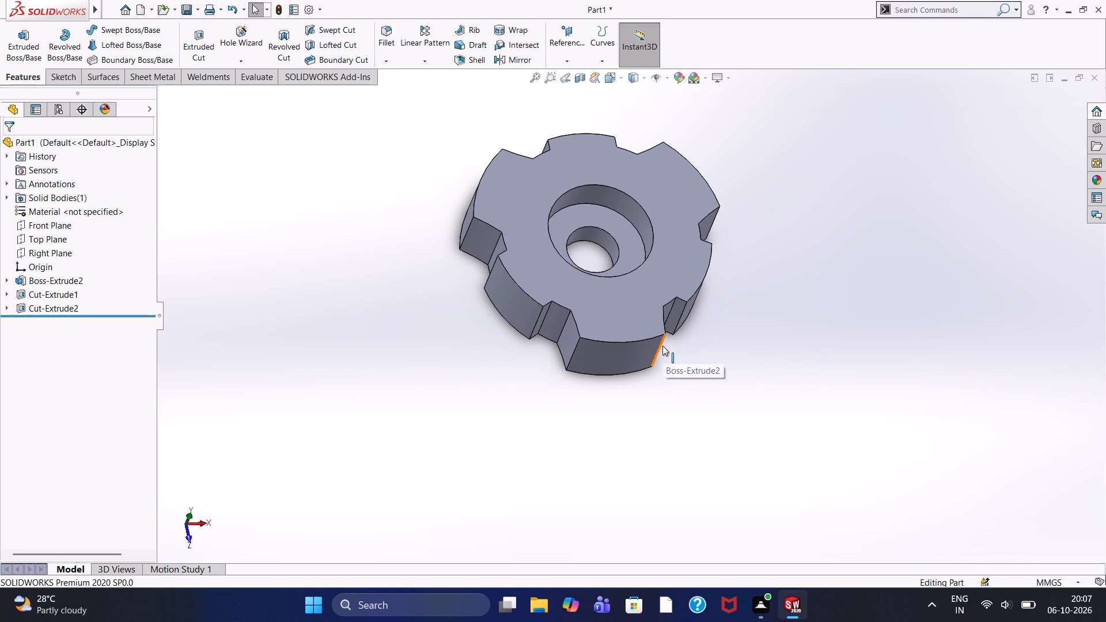
scroll(590, 246, "up", 2)
scroll(597, 231, "down", 4)
scroll(738, 331, "up", 1)
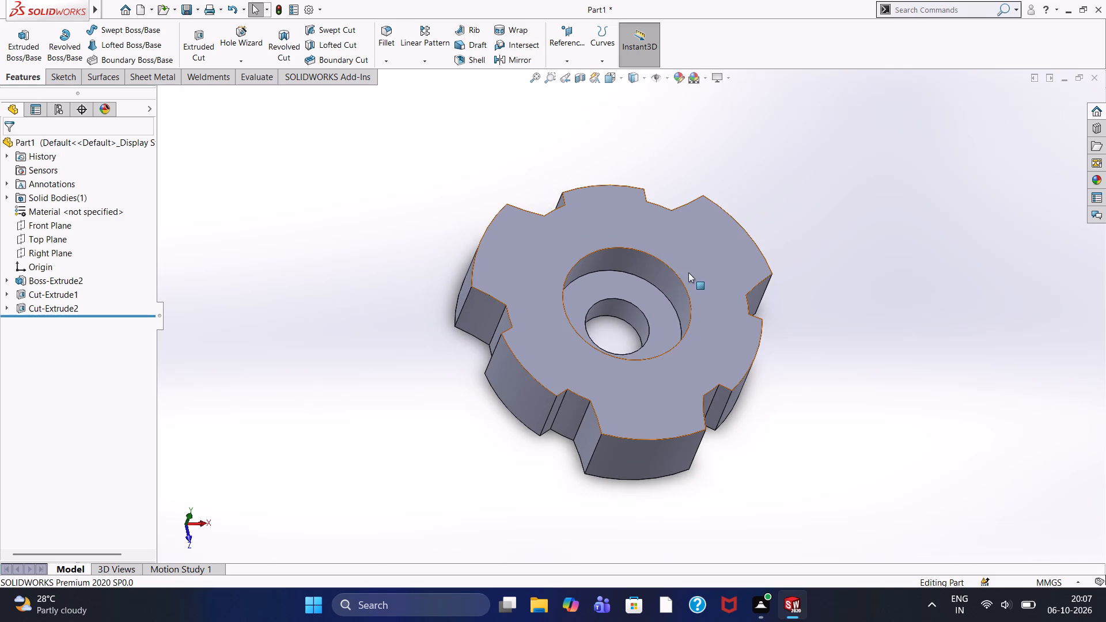
scroll(688, 272, "up", 1)
scroll(653, 294, "down", 4)
scroll(649, 321, "up", 3)
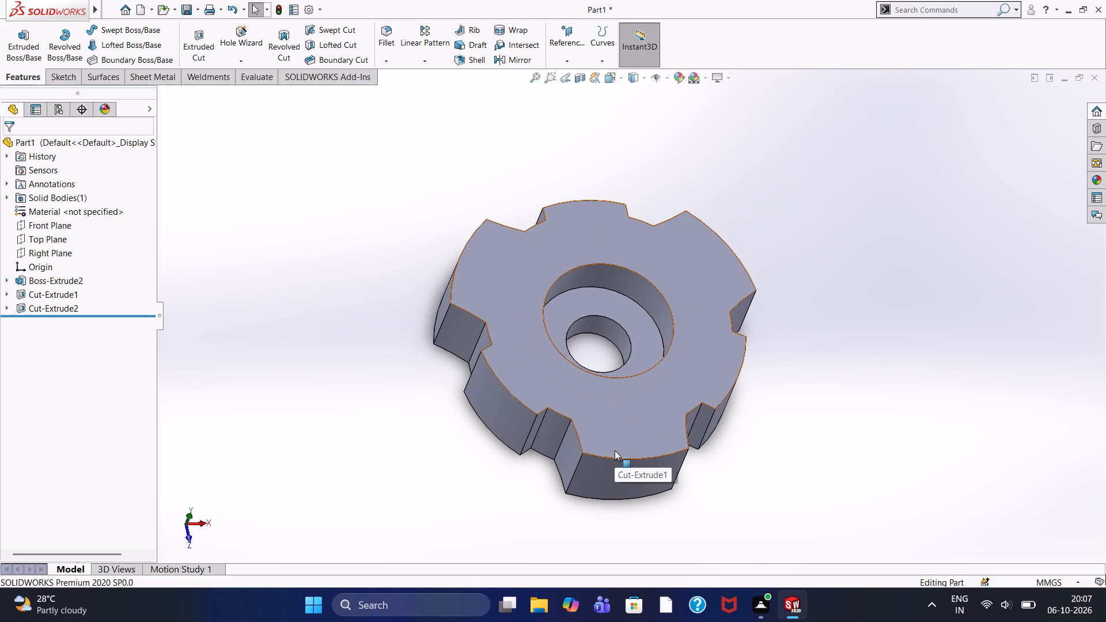
scroll(408, 465, "up", 2)
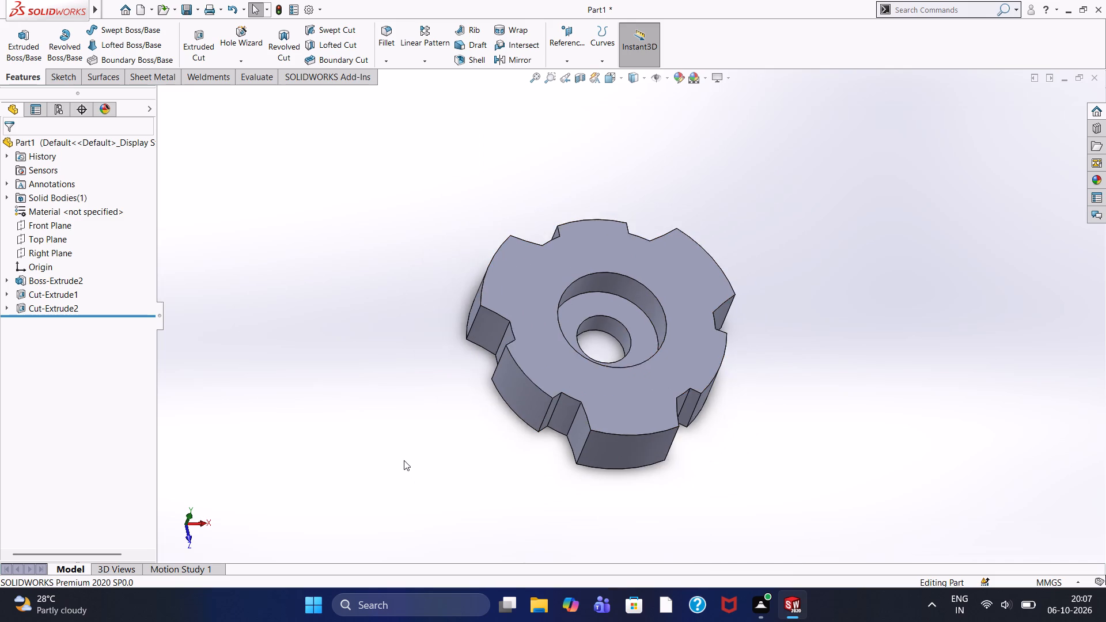
scroll(404, 460, "up", 2)
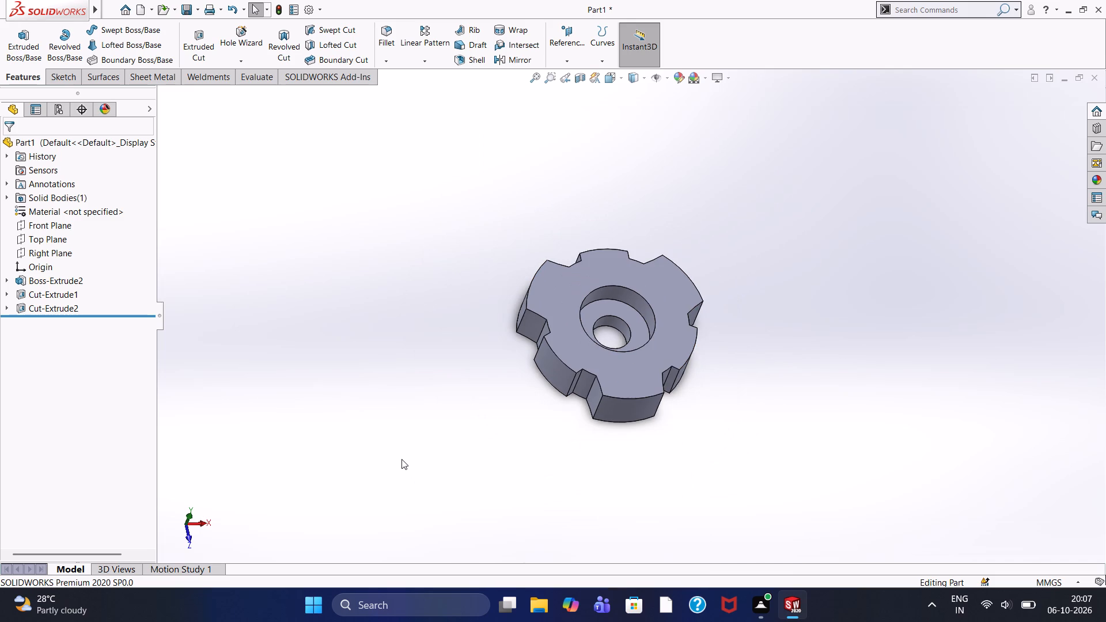
scroll(457, 460, "up", 2)
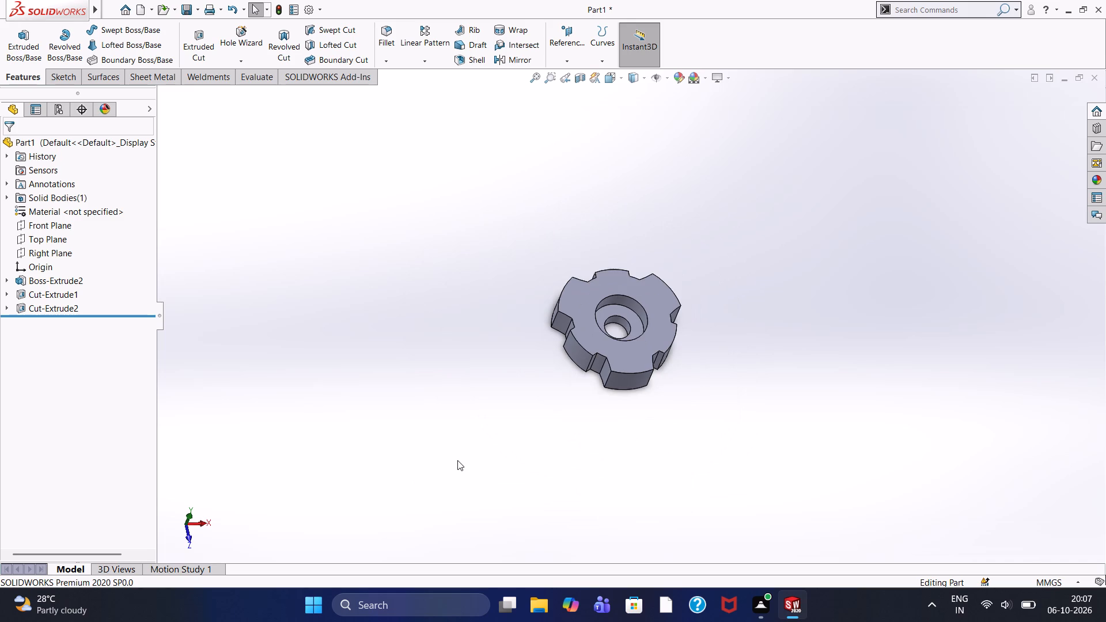
scroll(680, 286, "down", 3)
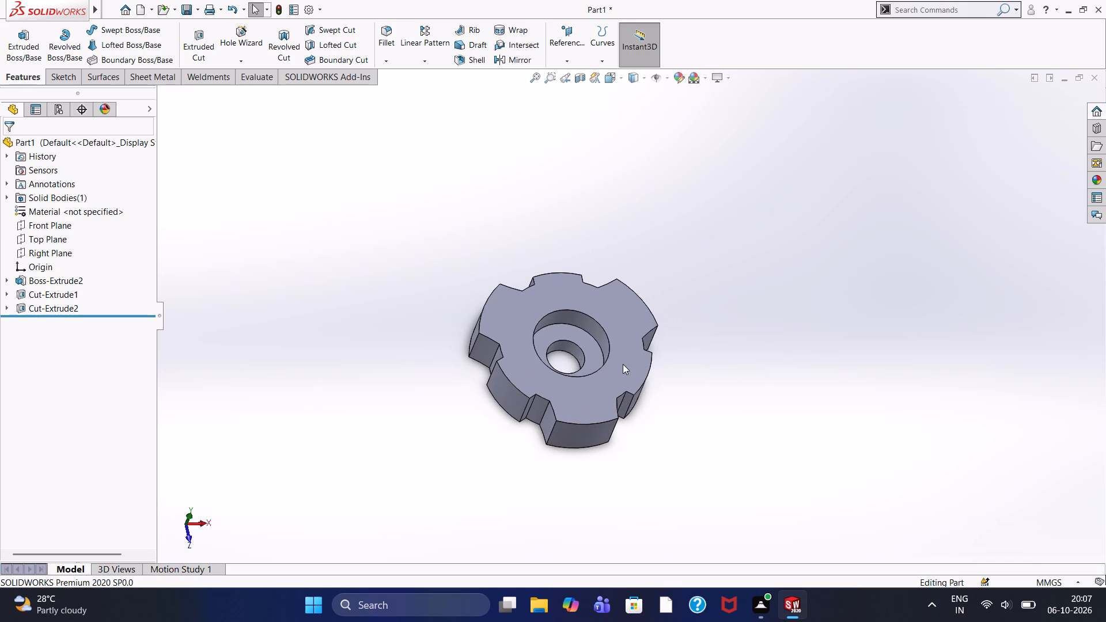
scroll(623, 364, "down", 1)
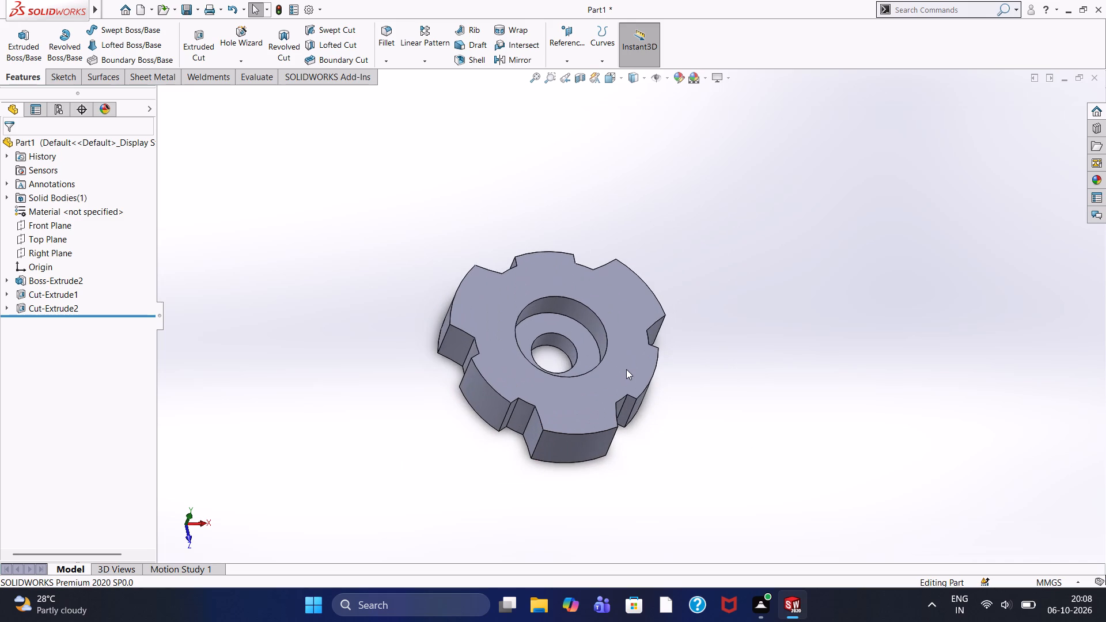
scroll(582, 420, "down", 4)
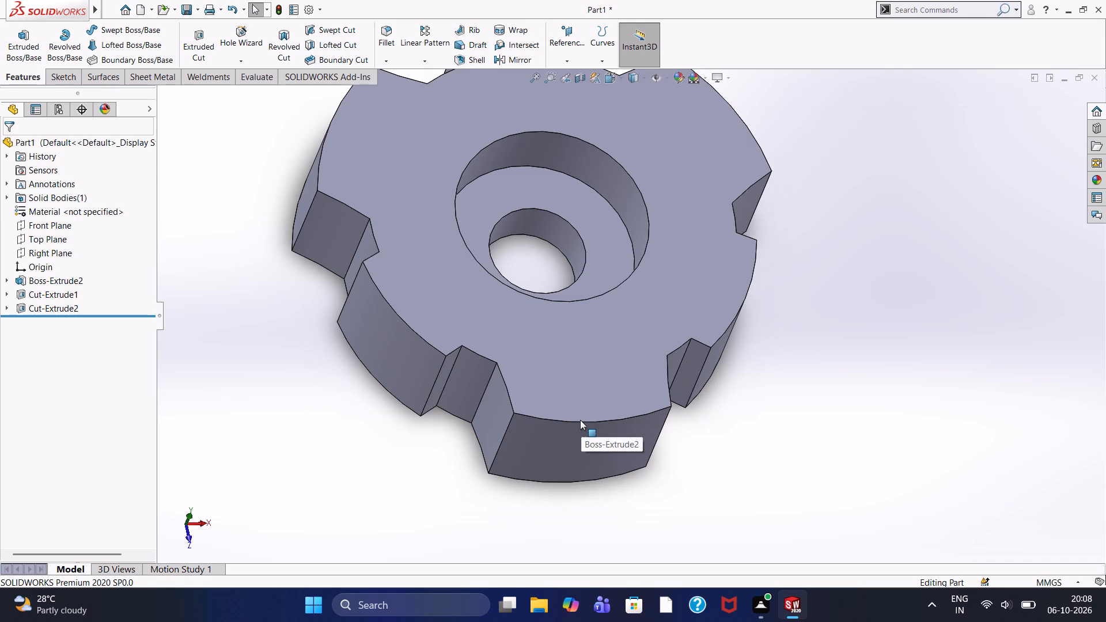
scroll(579, 416, "up", 5)
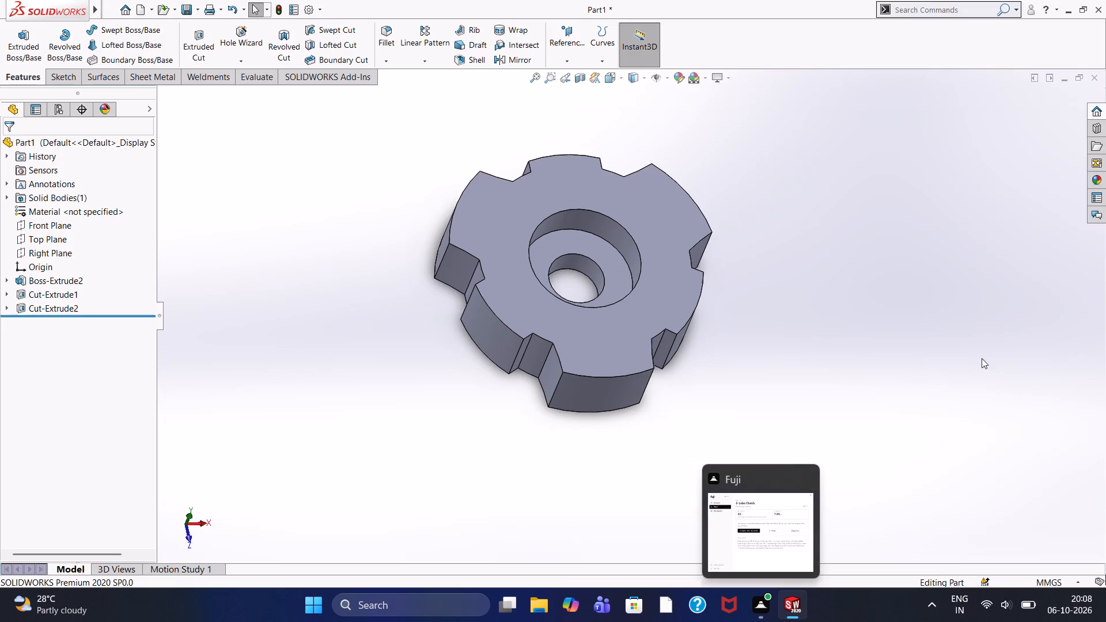
scroll(579, 343, "up", 2)
scroll(594, 280, "down", 2)
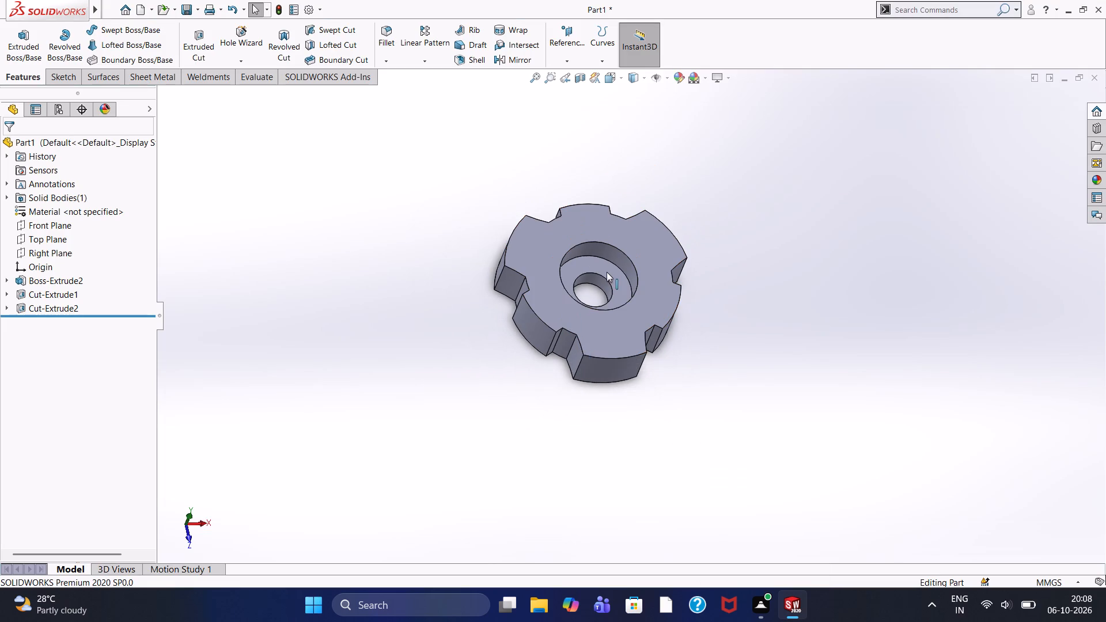
scroll(607, 272, "down", 1)
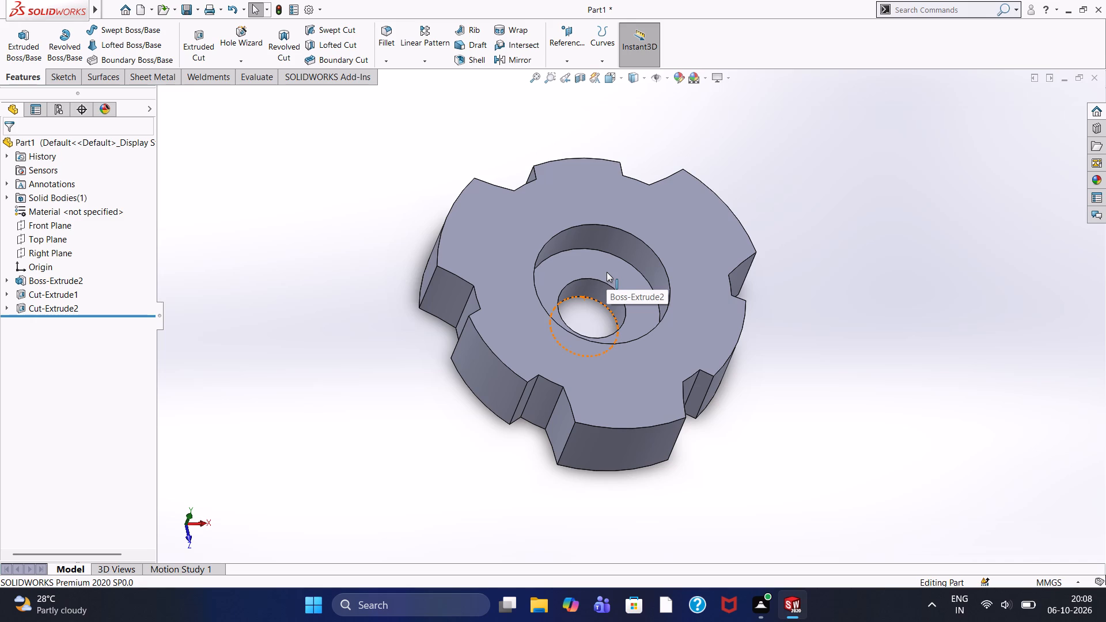
scroll(607, 272, "up", 1)
scroll(607, 272, "down", 2)
scroll(624, 347, "down", 3)
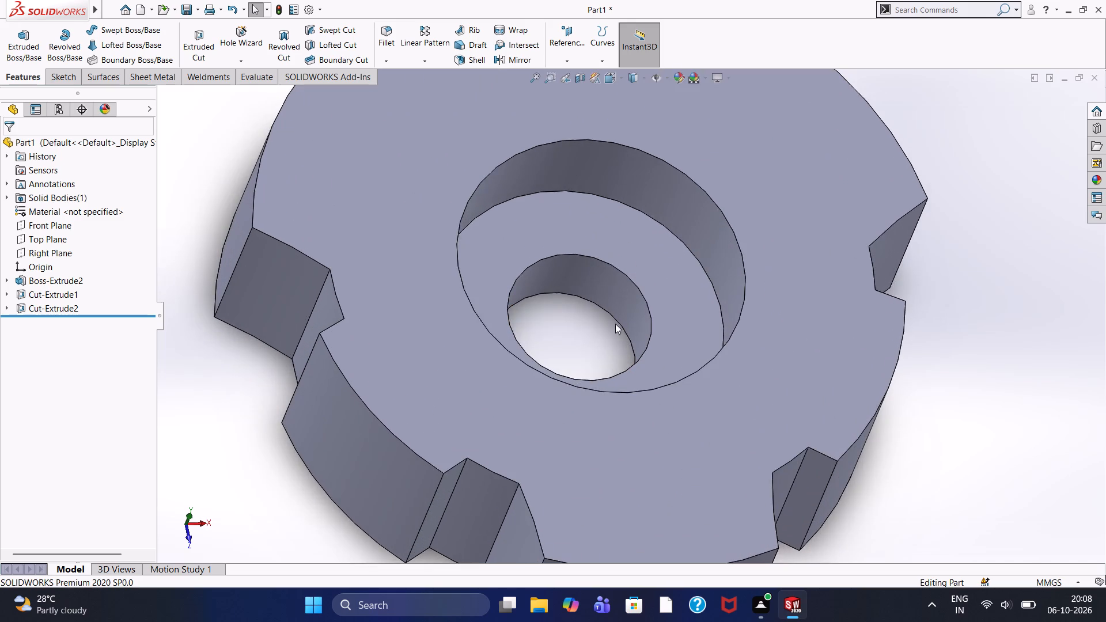
scroll(612, 312, "up", 3)
scroll(612, 312, "down", 2)
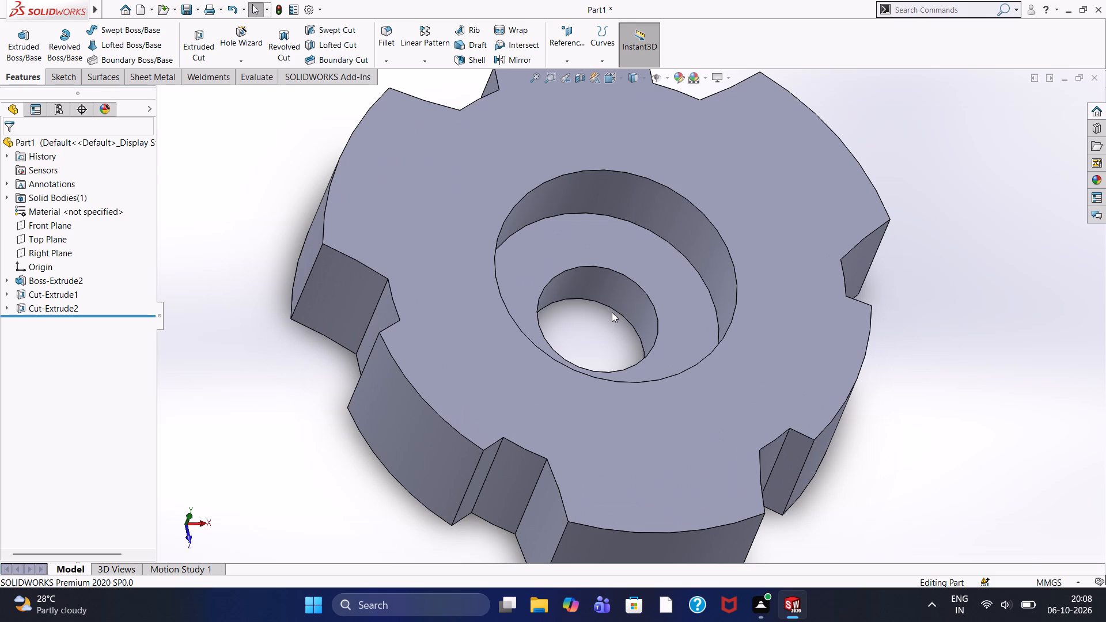
scroll(669, 270, "up", 3)
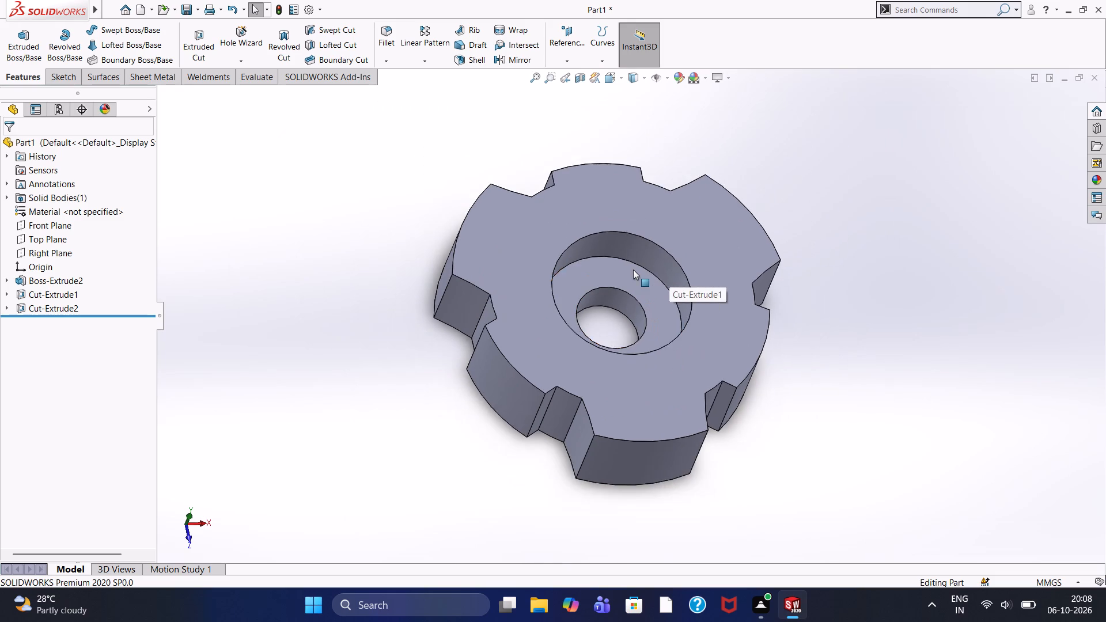
scroll(633, 270, "down", 3)
scroll(628, 336, "up", 2)
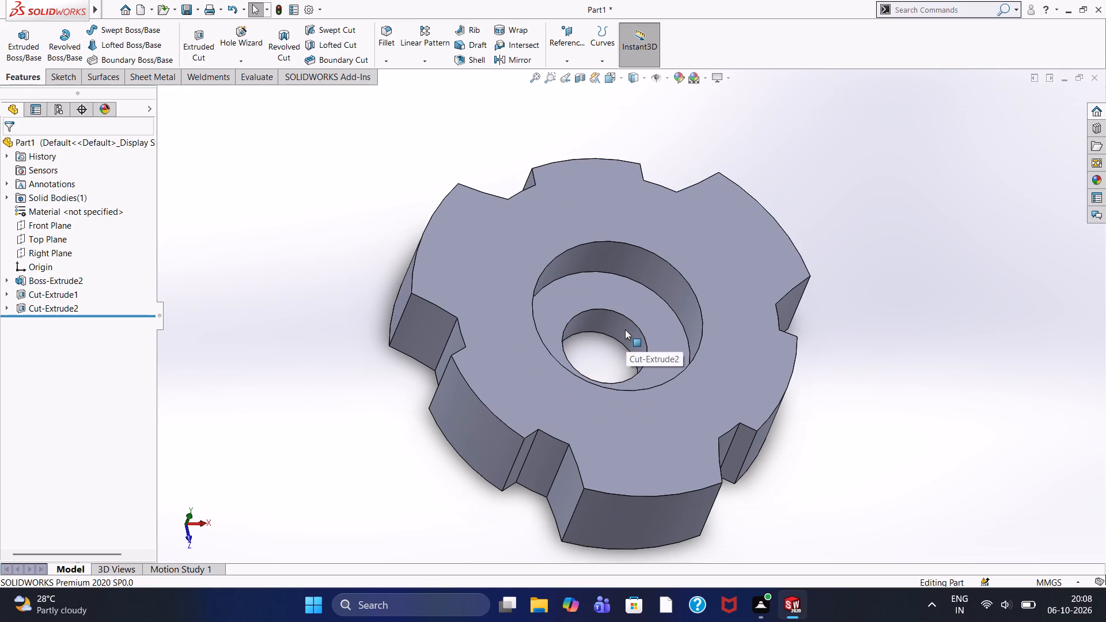
scroll(609, 338, "down", 2)
scroll(637, 333, "up", 4)
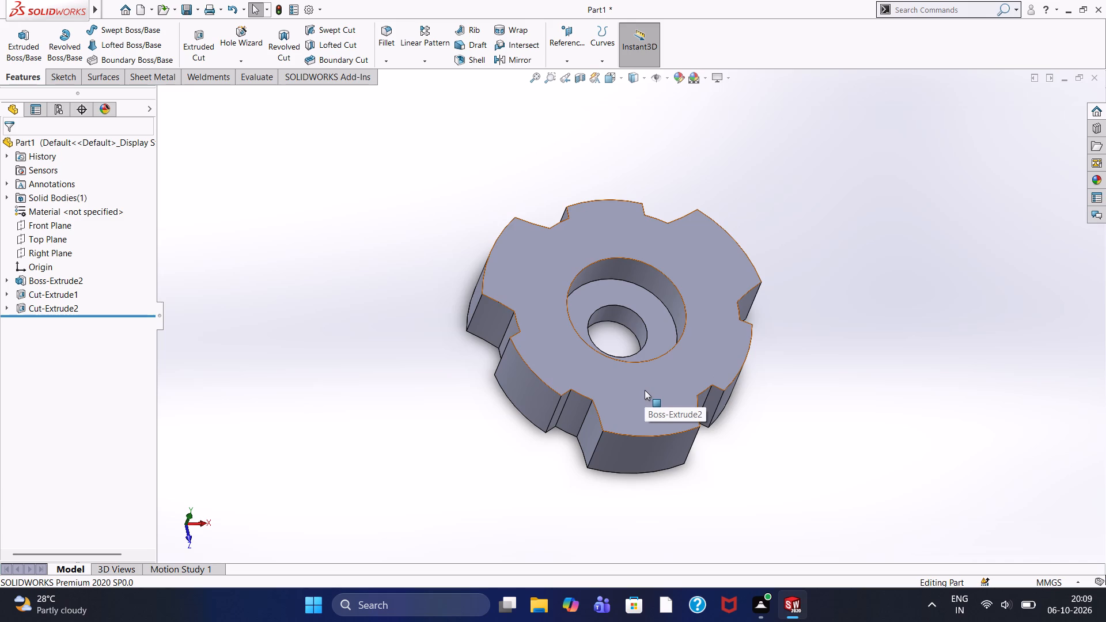
middle_click_drag(446, 291, 373, 322)
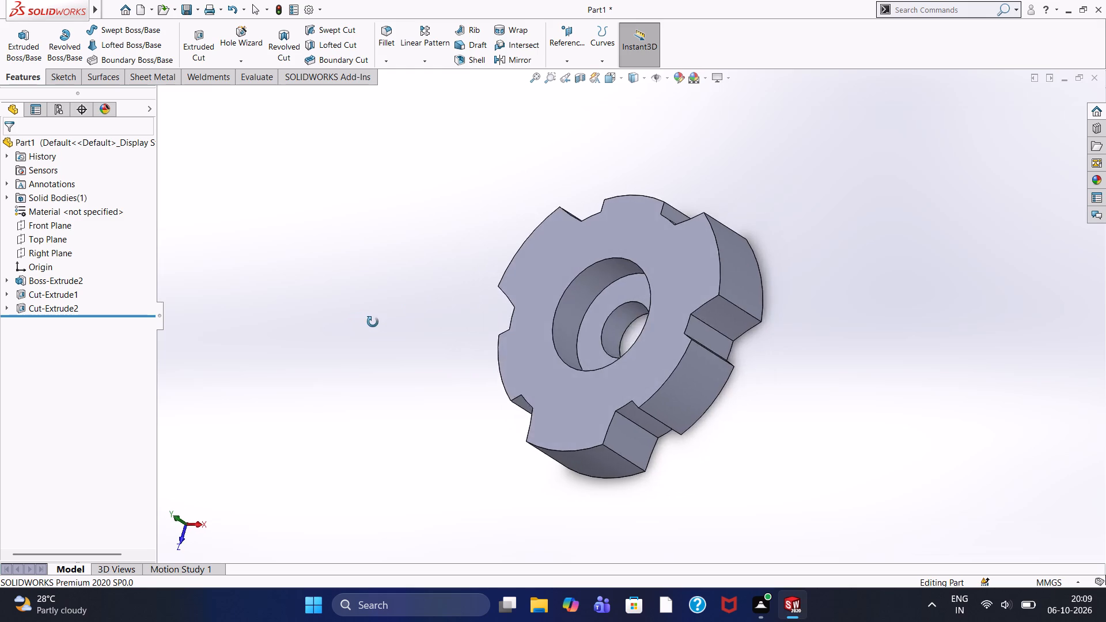
middle_click_drag(373, 322, 434, 323)
scroll(434, 322, "up", 2)
scroll(434, 322, "down", 2)
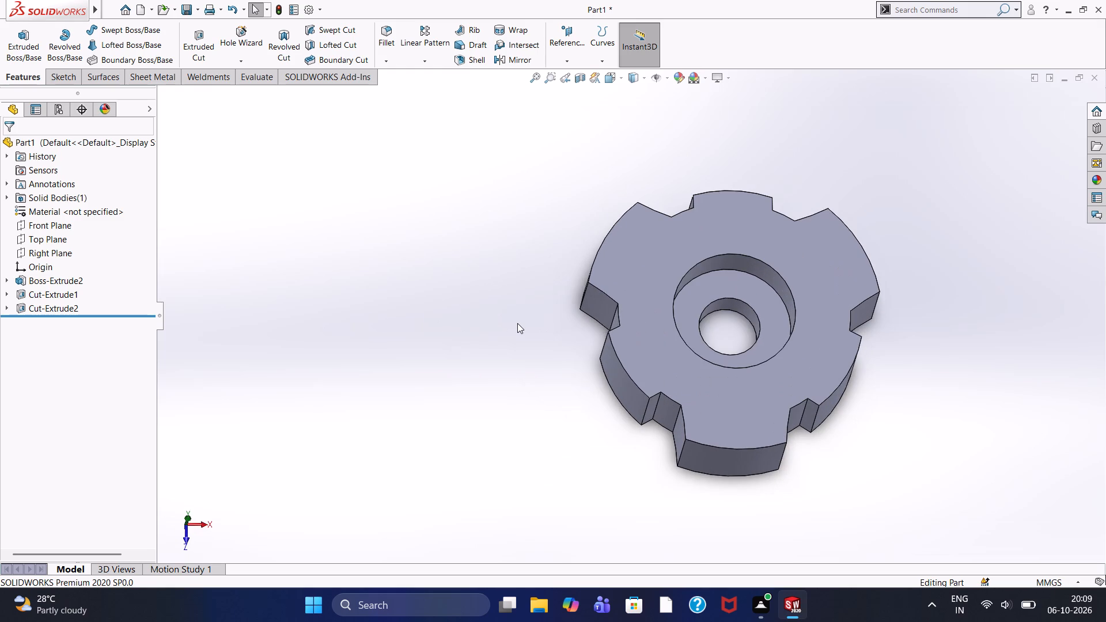
Undo the 15 mm radius hole, its sketch and the 30 mm radius recess cut, back to editing the 30 mm radius circle's sketch.
key("ctrl+z")
key("ctrl+z")
key("ctrl+z")
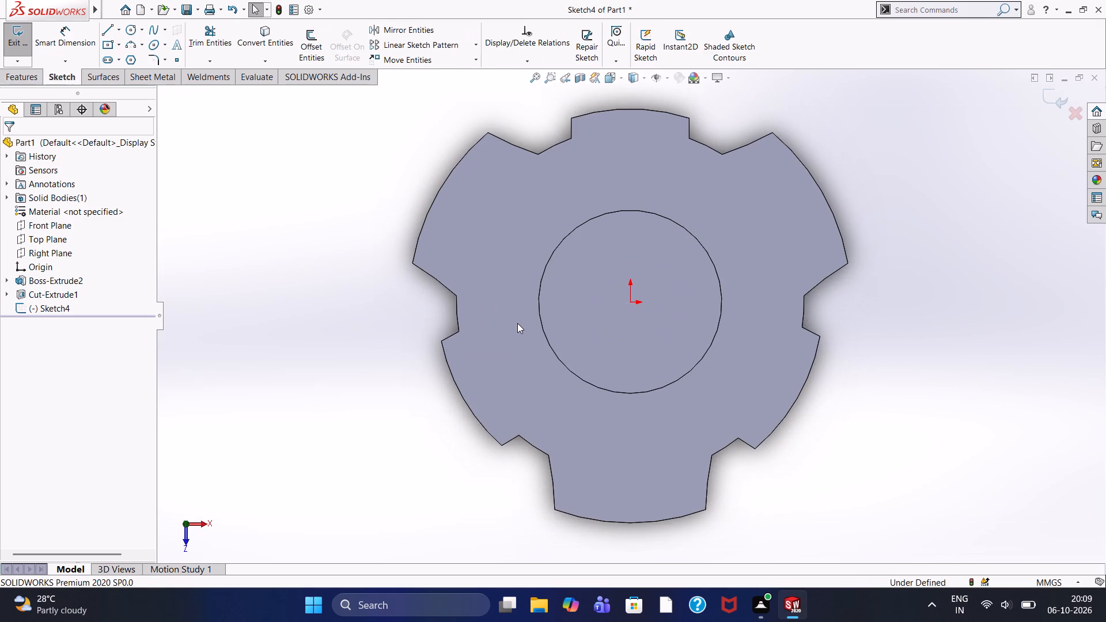
key("ctrl+z")
key("ctrl+z")
key("ctrl+z")
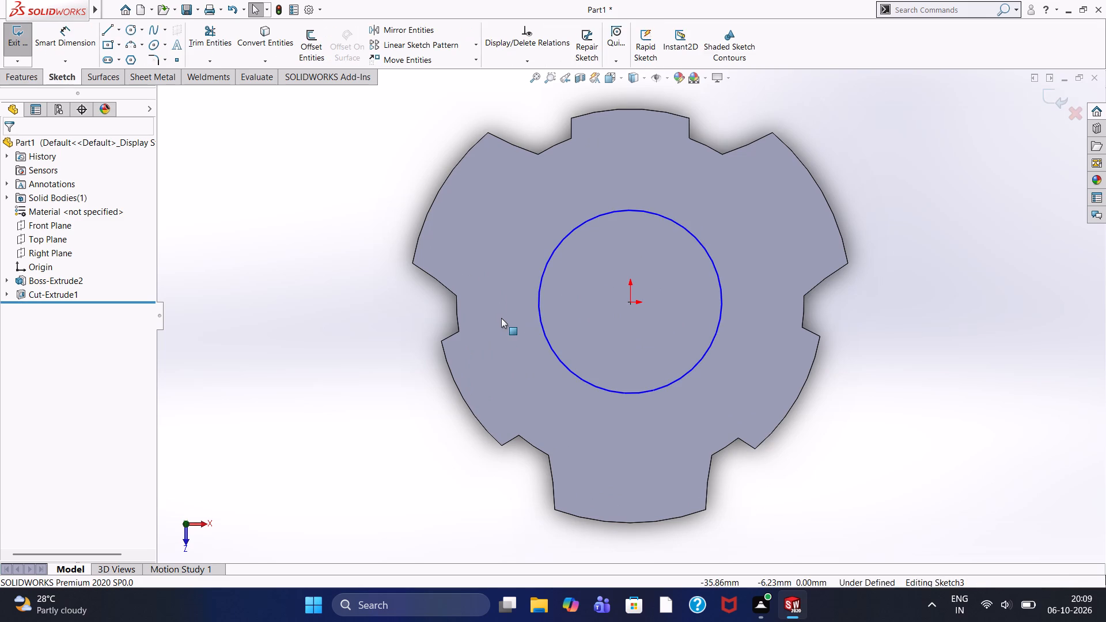
Undo the remaining circle sketch, cut and extrusion, back to editing the part's first profile sketch.
key("ctrl+z")
key("ctrl+z")
key("ctrl+z")
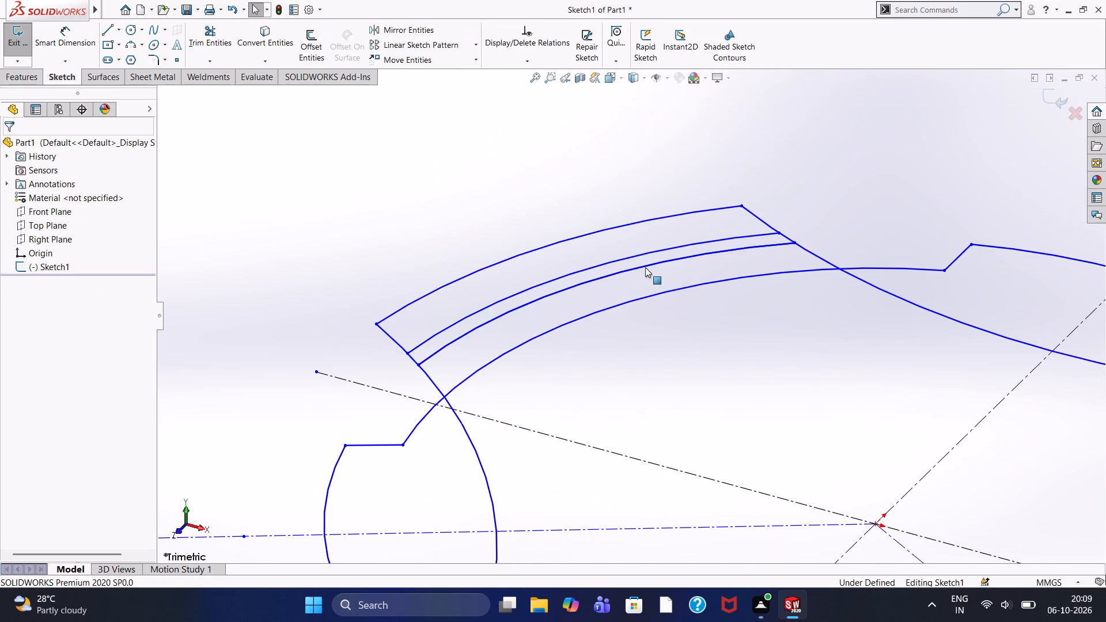
Check the radii of the upper tab's outer arc and the adjoining inner arc with Smart Dimension, without placing either dimension.
key("ctrl+8")
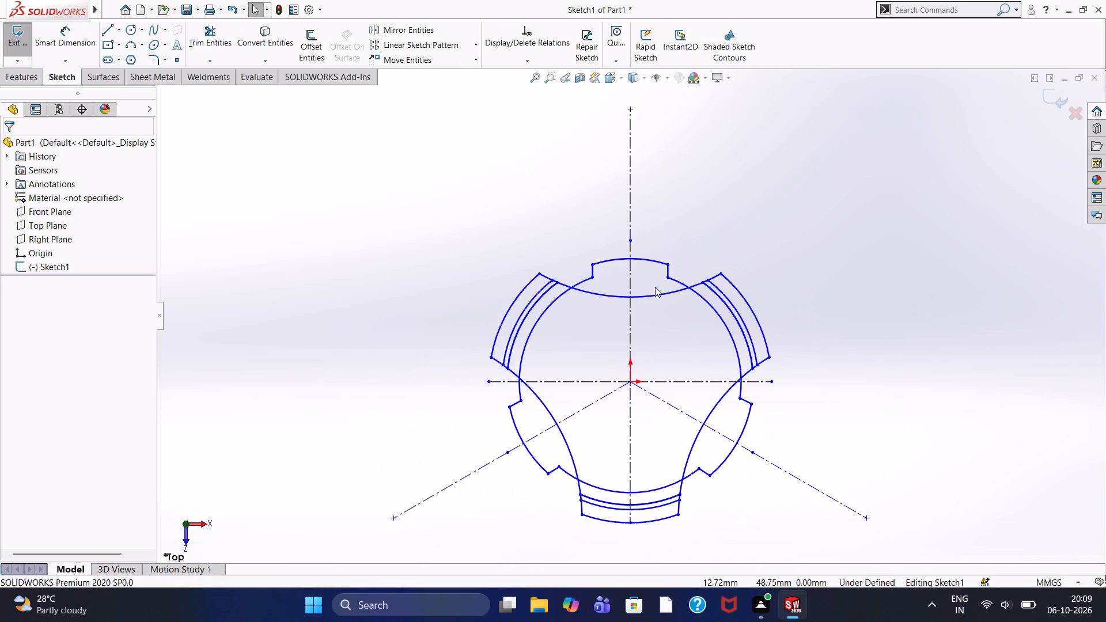
scroll(655, 287, "down", 3)
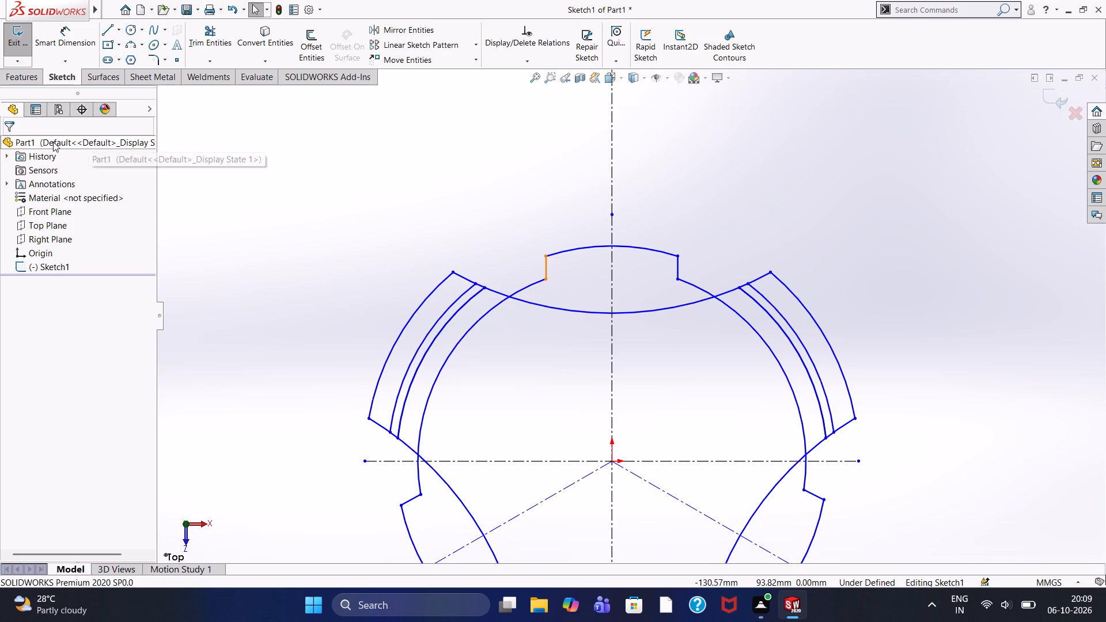
left_click(88, 29)
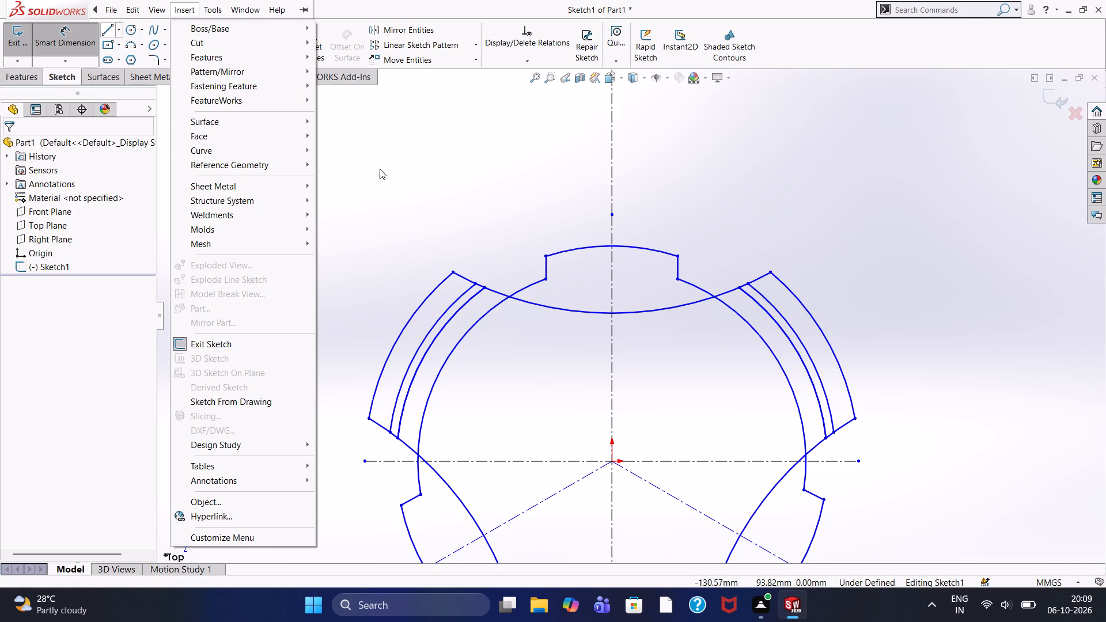
left_click(396, 155)
left_click(597, 248)
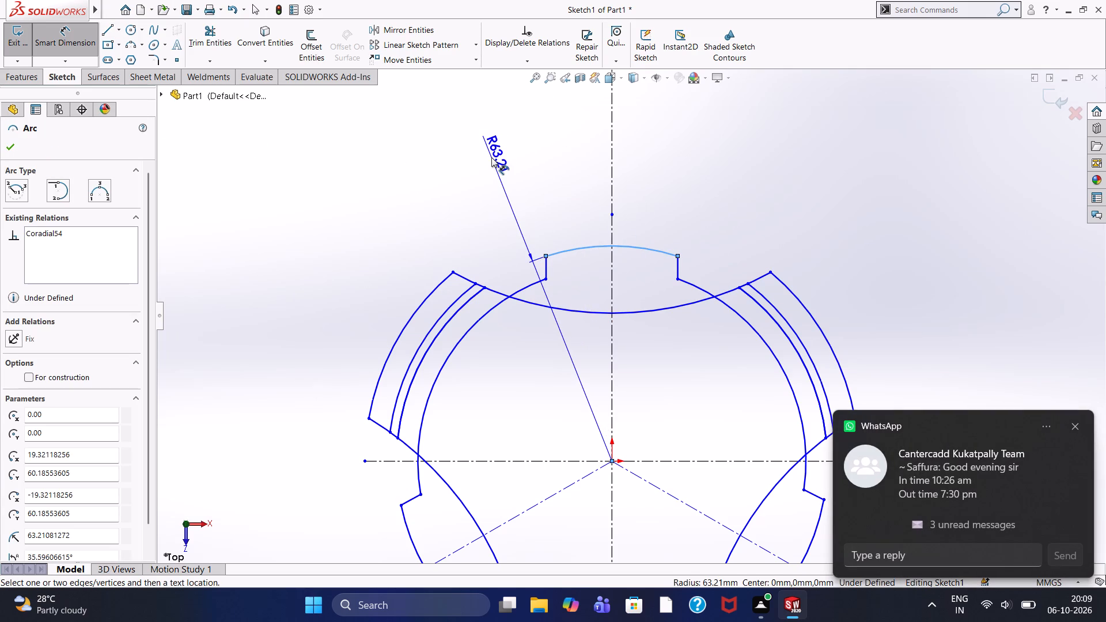
key("Escape")
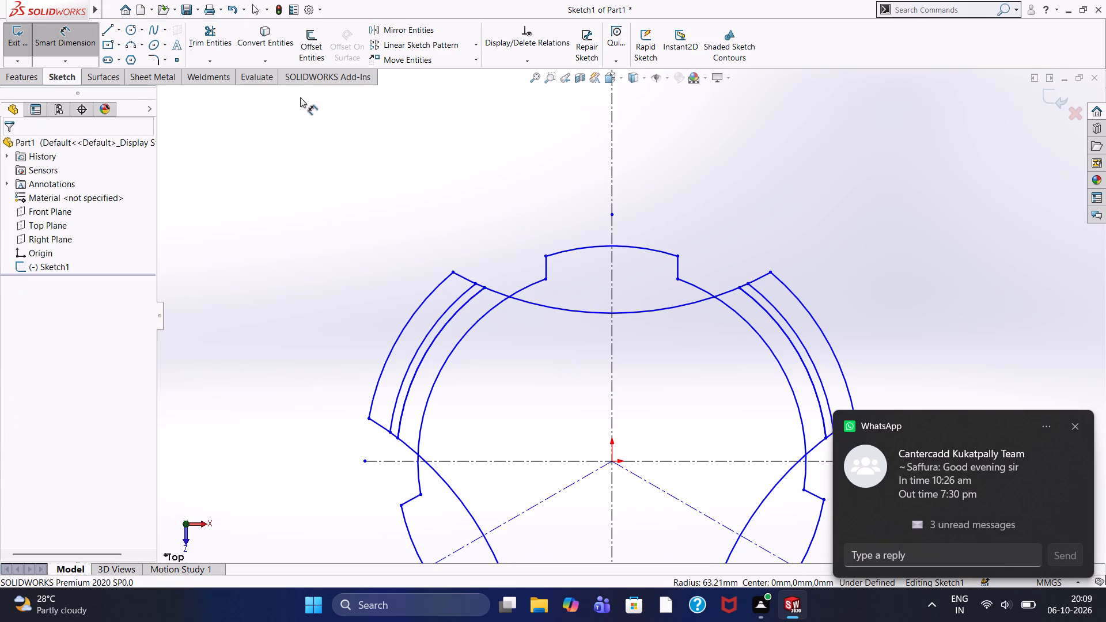
left_click(483, 327)
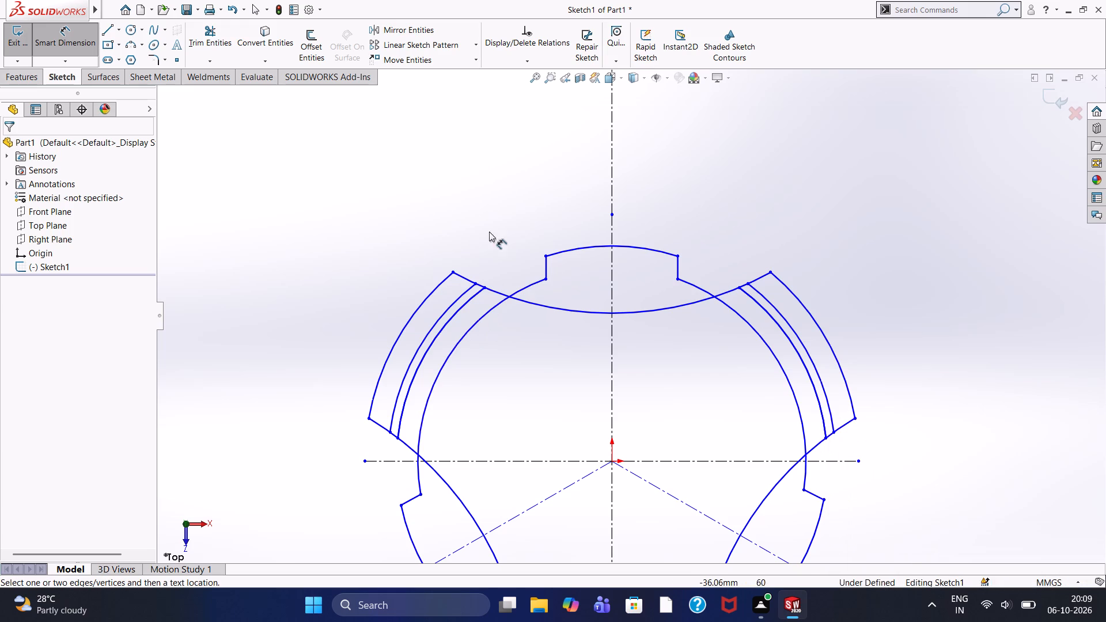
left_click(506, 305)
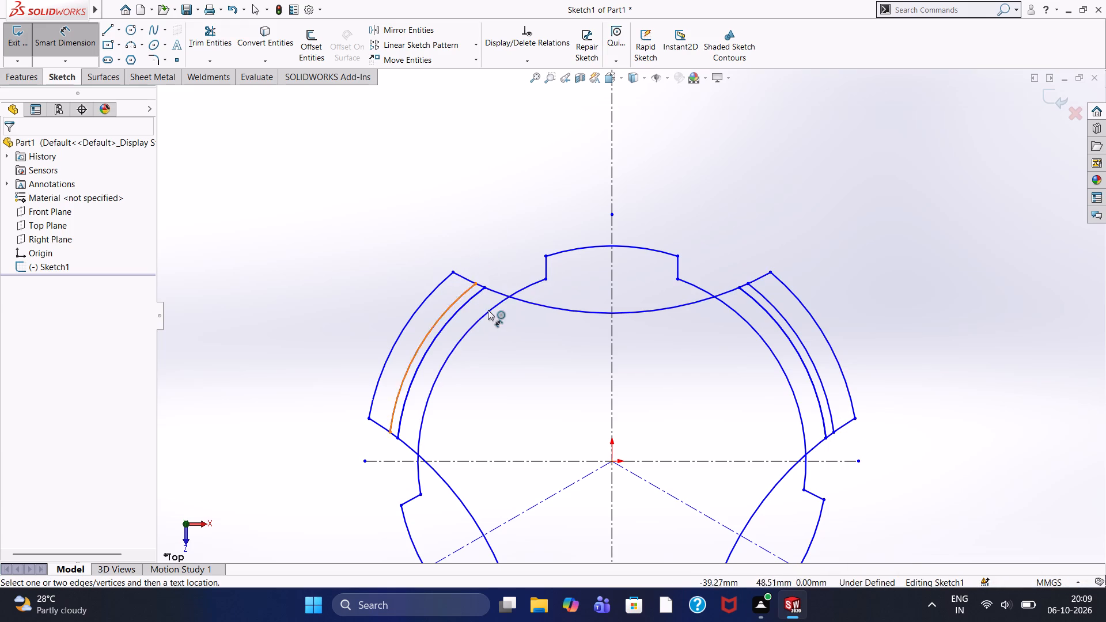
left_click_drag(491, 310, 482, 286)
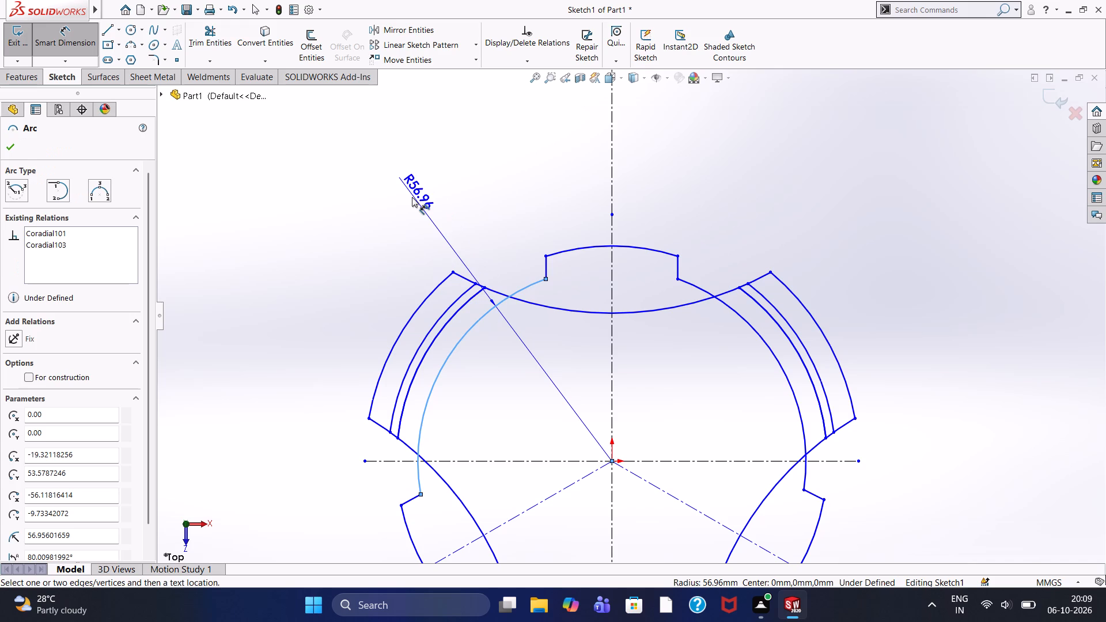
key("Escape")
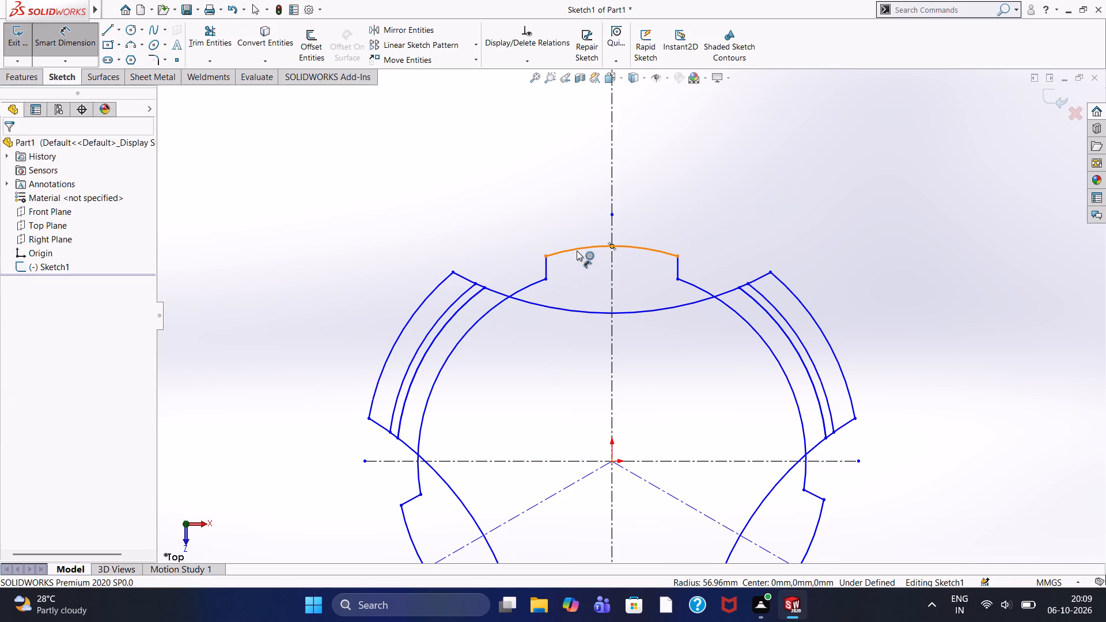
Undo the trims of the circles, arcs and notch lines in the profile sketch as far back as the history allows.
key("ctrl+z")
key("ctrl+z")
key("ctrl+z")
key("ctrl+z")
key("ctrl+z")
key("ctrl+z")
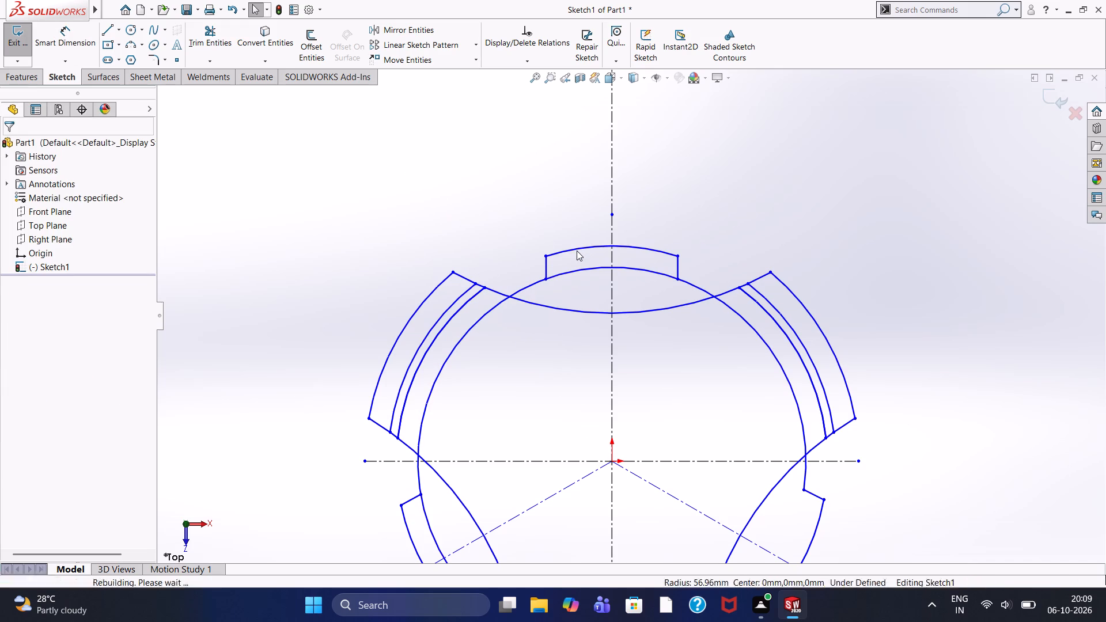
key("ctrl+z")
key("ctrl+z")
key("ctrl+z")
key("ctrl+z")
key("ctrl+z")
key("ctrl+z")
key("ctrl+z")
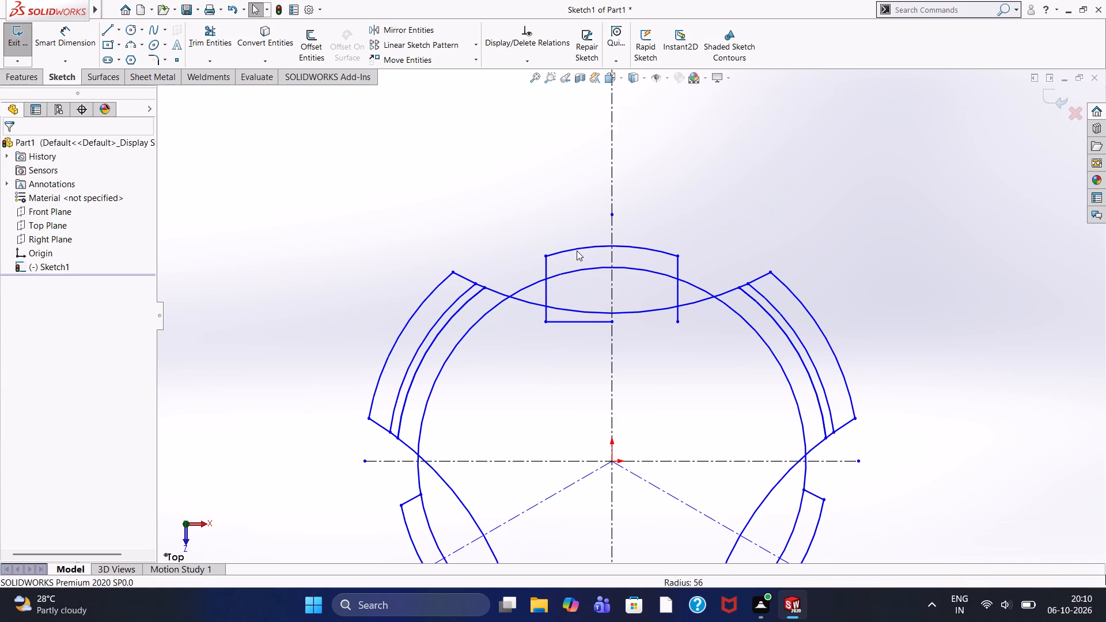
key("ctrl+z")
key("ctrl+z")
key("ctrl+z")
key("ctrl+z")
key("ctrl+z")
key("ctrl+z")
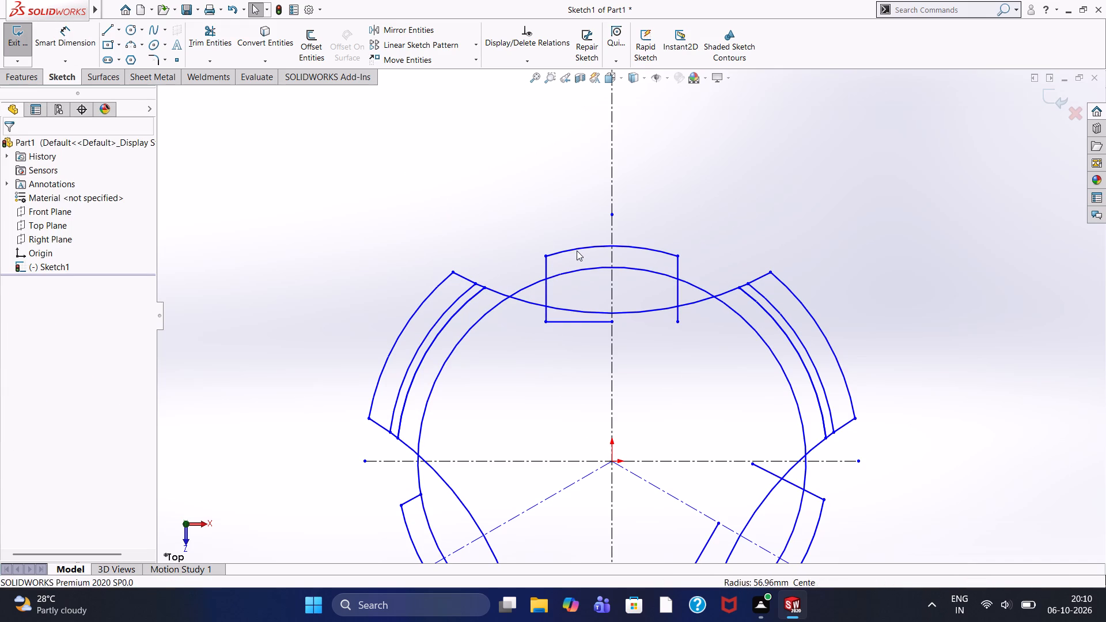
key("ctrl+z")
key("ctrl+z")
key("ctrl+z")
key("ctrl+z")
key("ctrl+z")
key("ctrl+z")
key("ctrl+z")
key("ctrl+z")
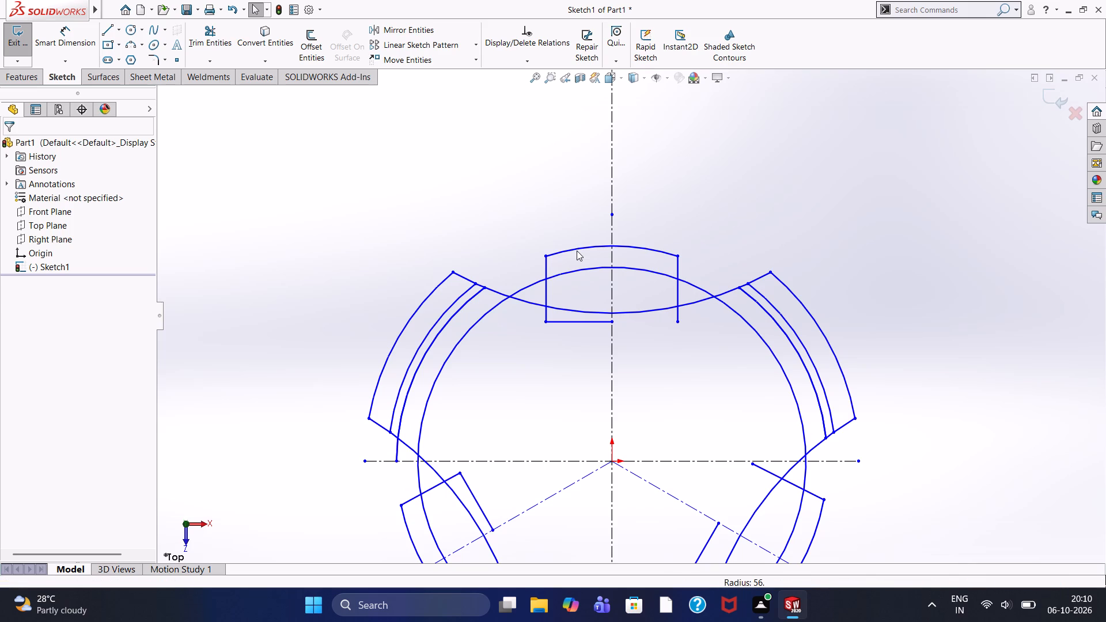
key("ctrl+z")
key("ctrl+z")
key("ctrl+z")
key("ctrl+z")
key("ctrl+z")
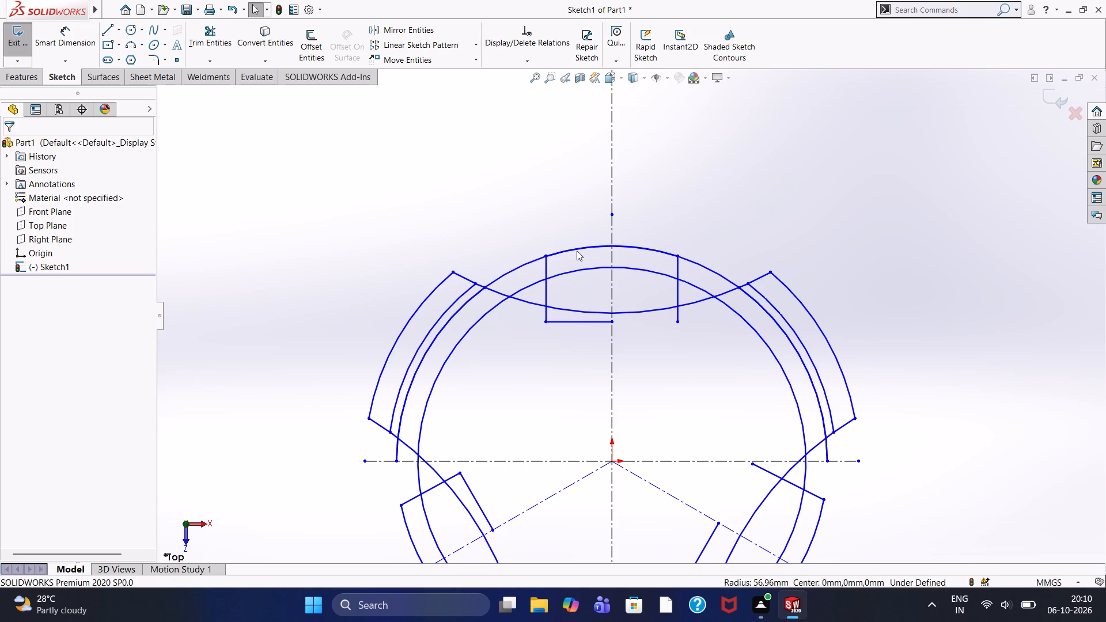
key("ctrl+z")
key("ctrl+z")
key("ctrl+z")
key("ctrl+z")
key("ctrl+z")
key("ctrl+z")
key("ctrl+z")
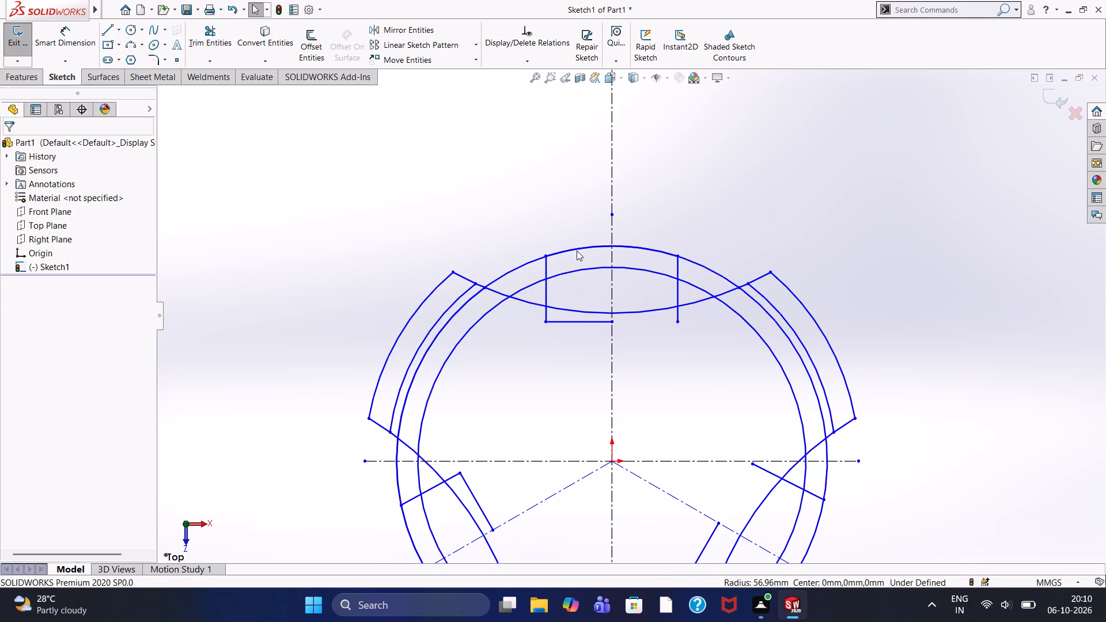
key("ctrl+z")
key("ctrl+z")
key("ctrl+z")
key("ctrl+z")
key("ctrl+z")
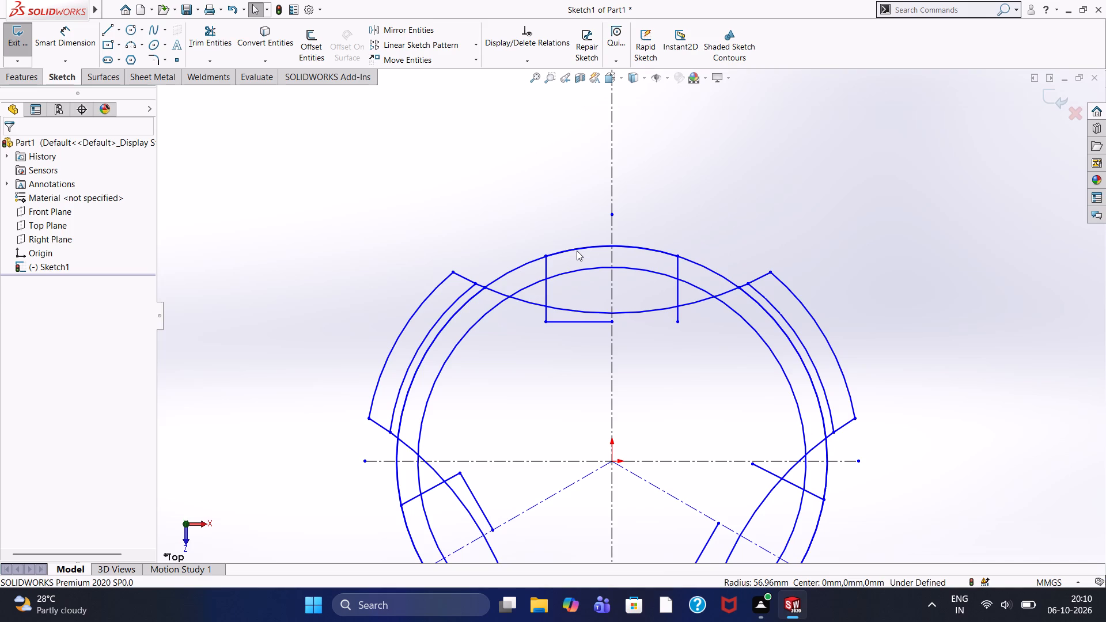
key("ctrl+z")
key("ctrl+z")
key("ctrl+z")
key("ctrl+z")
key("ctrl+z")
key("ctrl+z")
Select all the geometry in the profile sketch and delete it, leaving the sketch open.
scroll(584, 257, "up", 4)
key("ctrl+a")
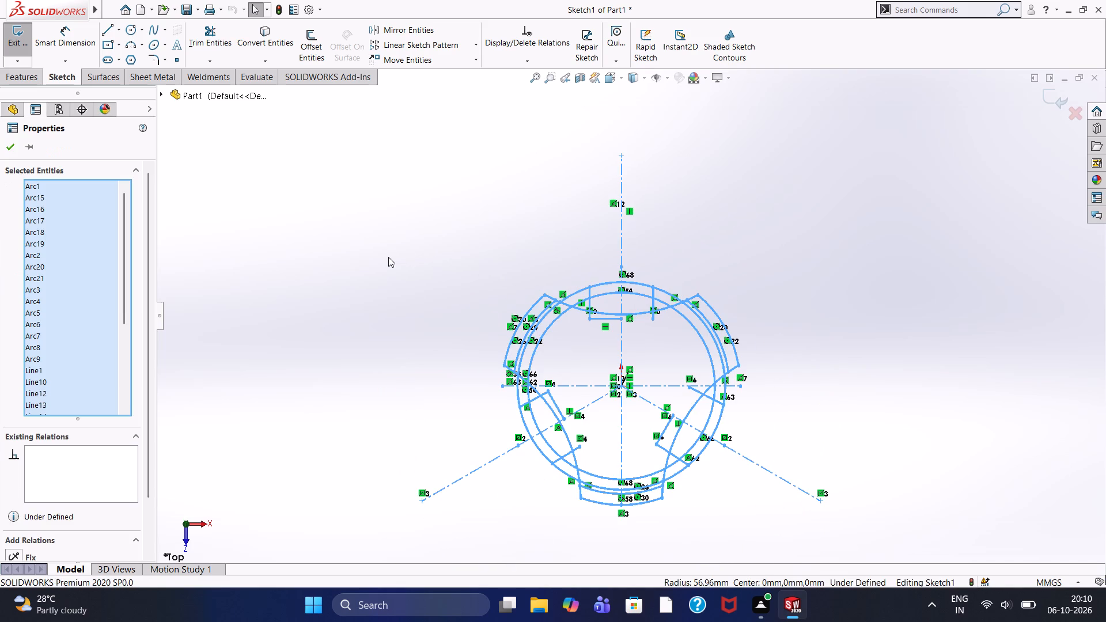
key("Delete")
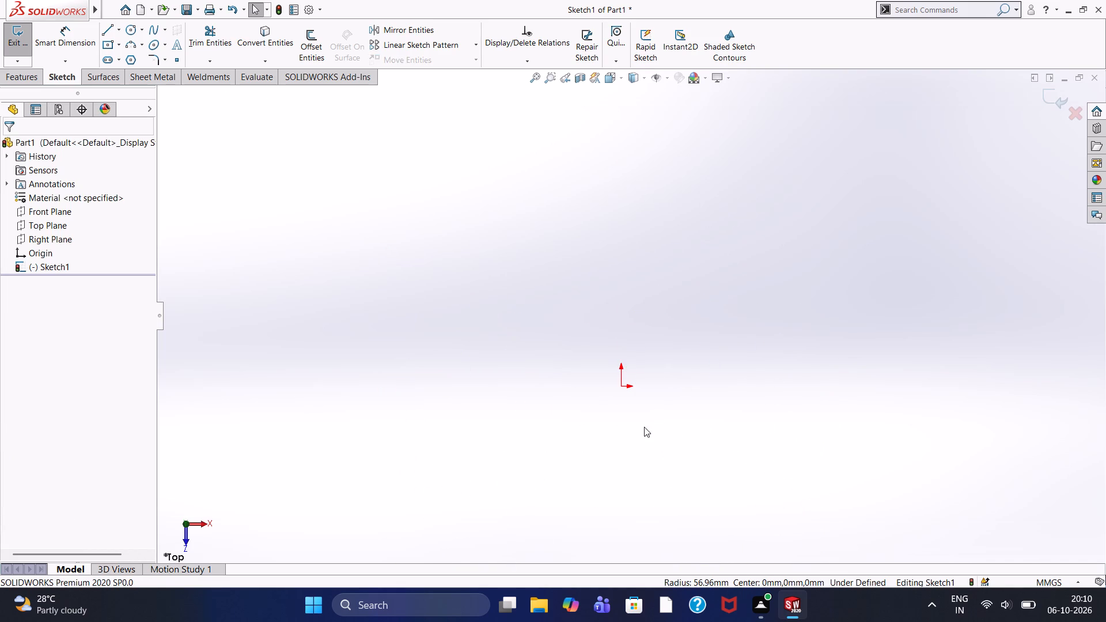
Draw a circle of 63 mm radius centred on the origin.
left_click(127, 29)
left_click(623, 386)
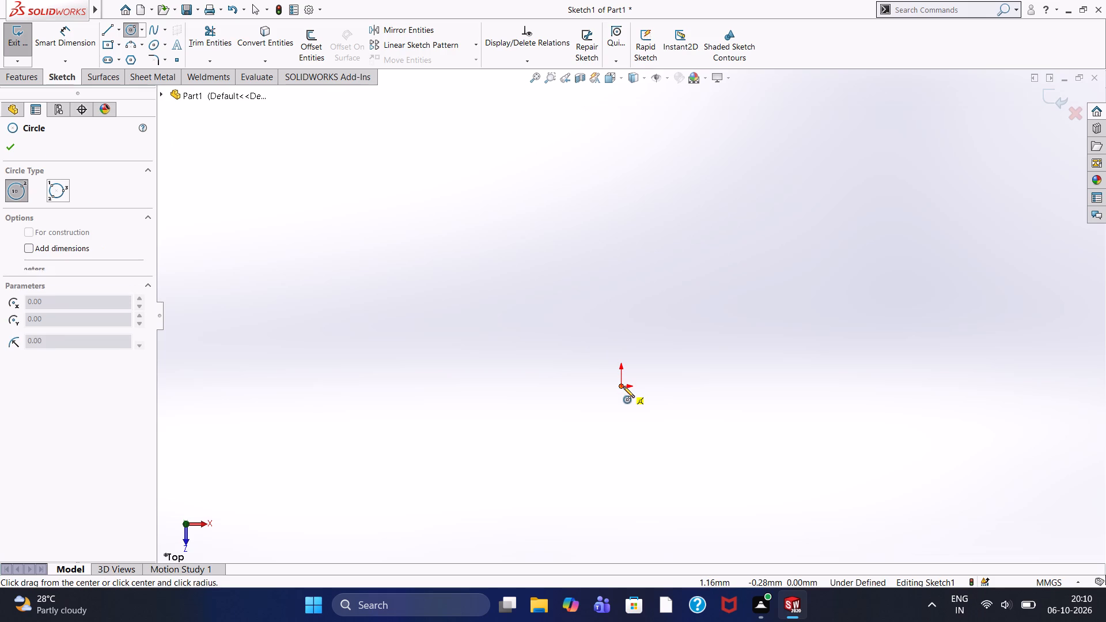
type("63")
key("Return")
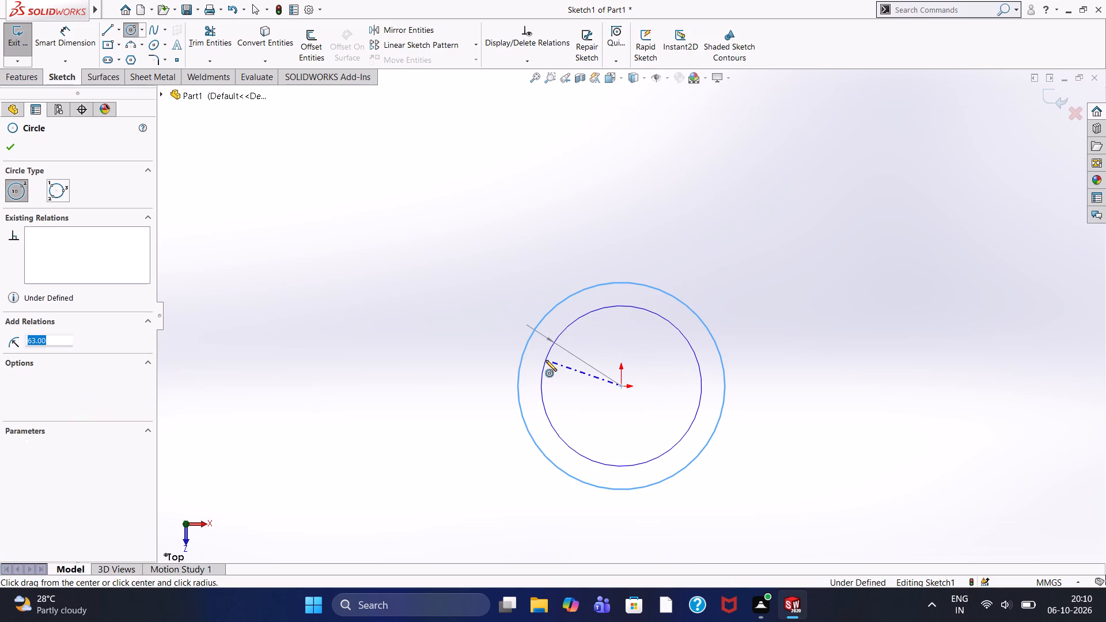
key("Escape")
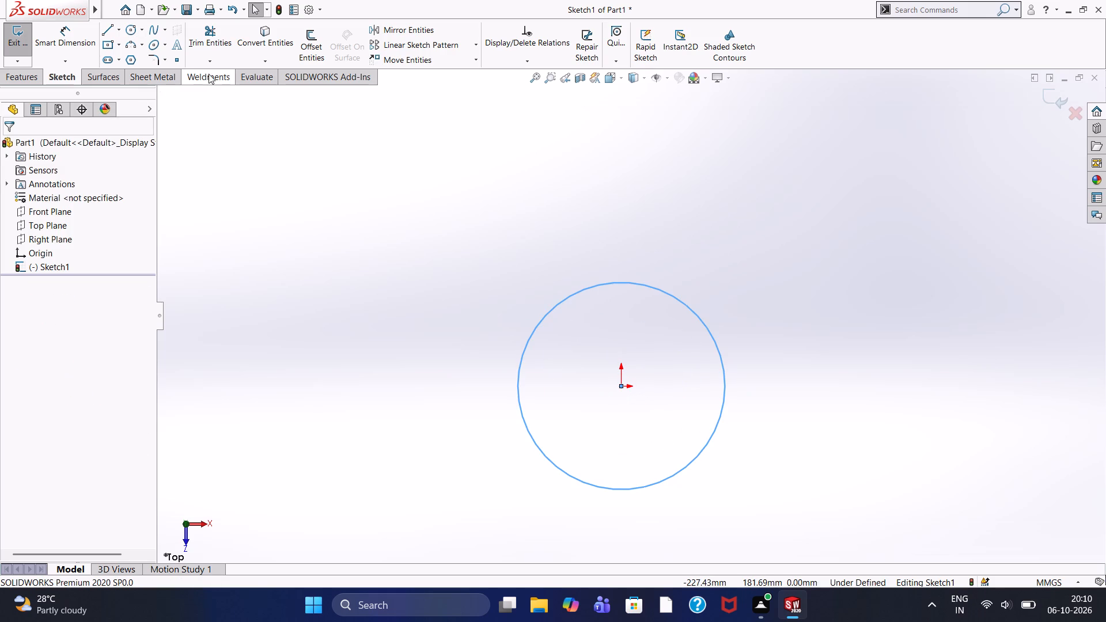
Draw a second, concentric circle of 57 mm radius centred on the origin.
left_click(133, 24)
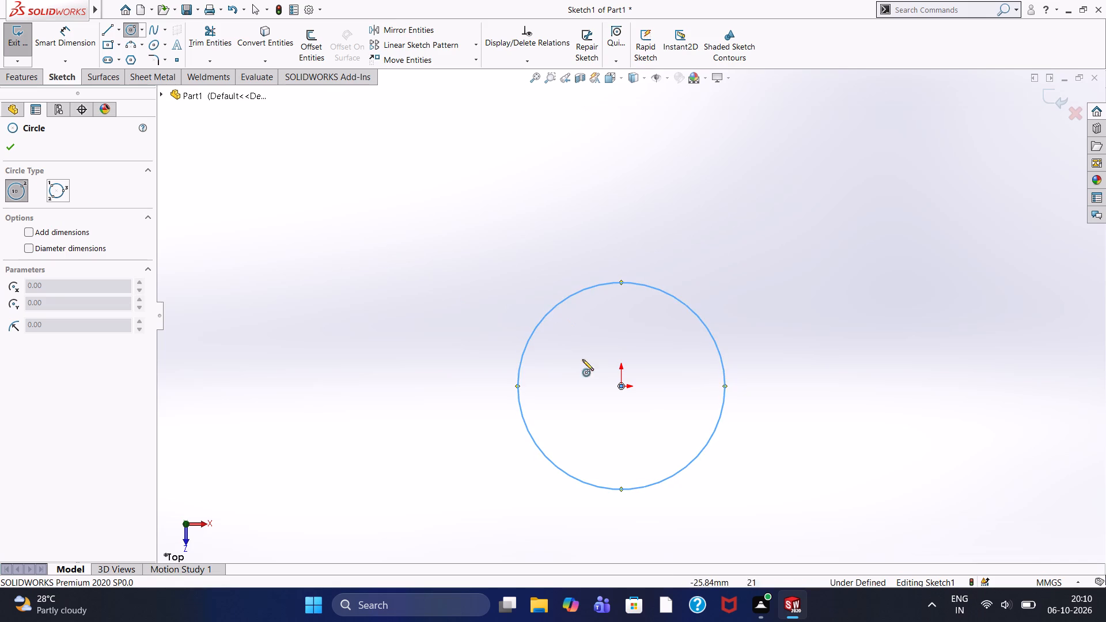
left_click(619, 383)
type("57")
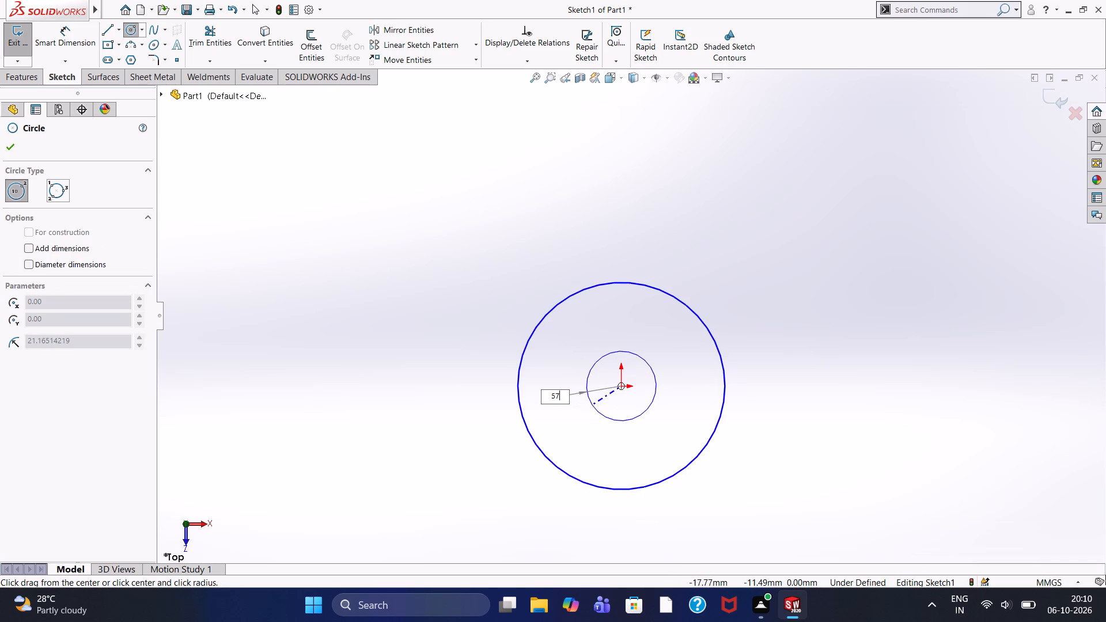
key("Return")
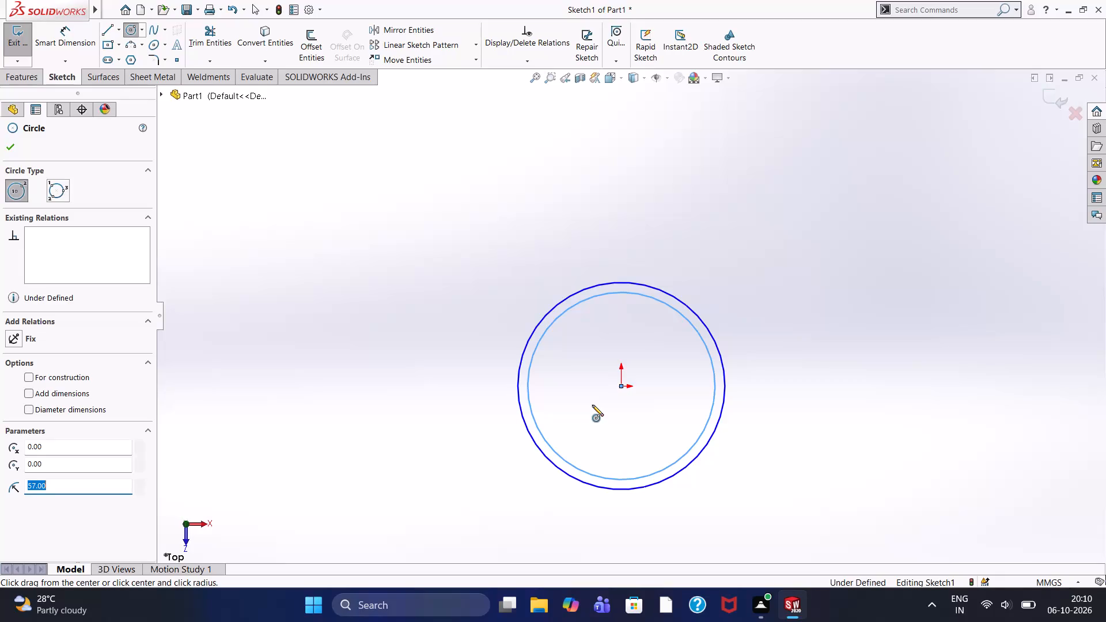
key("Escape")
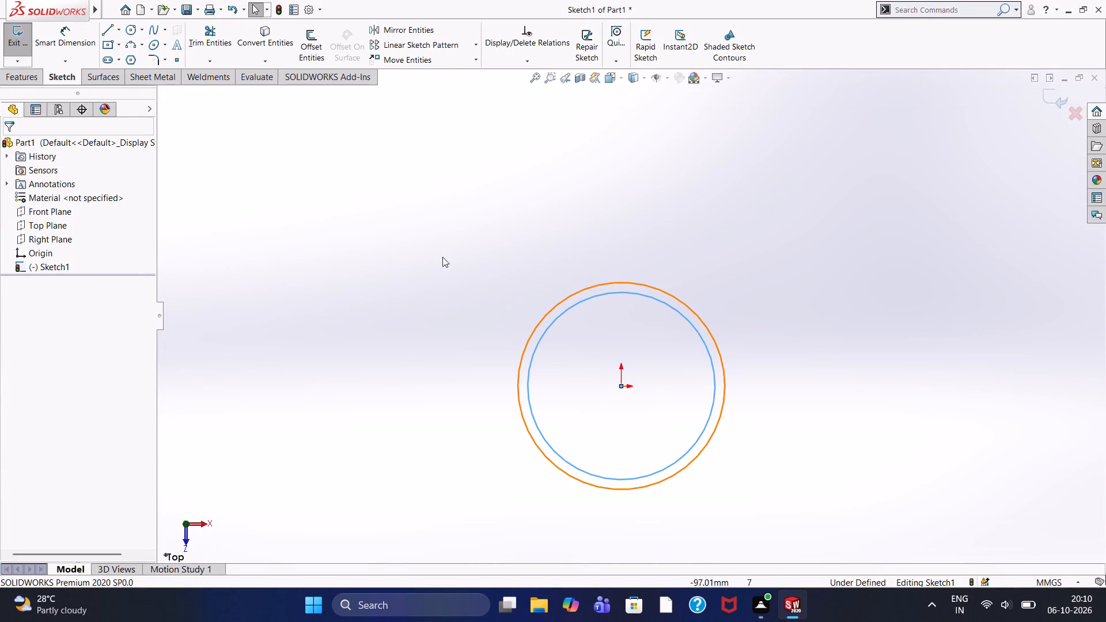
left_click(456, 242)
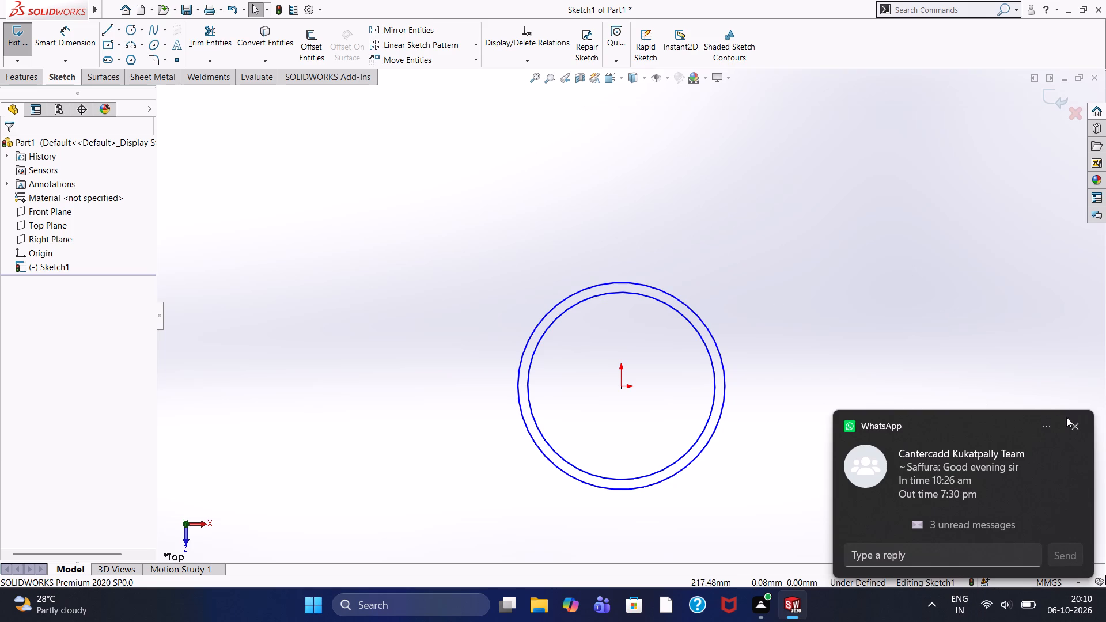
left_click(1075, 426)
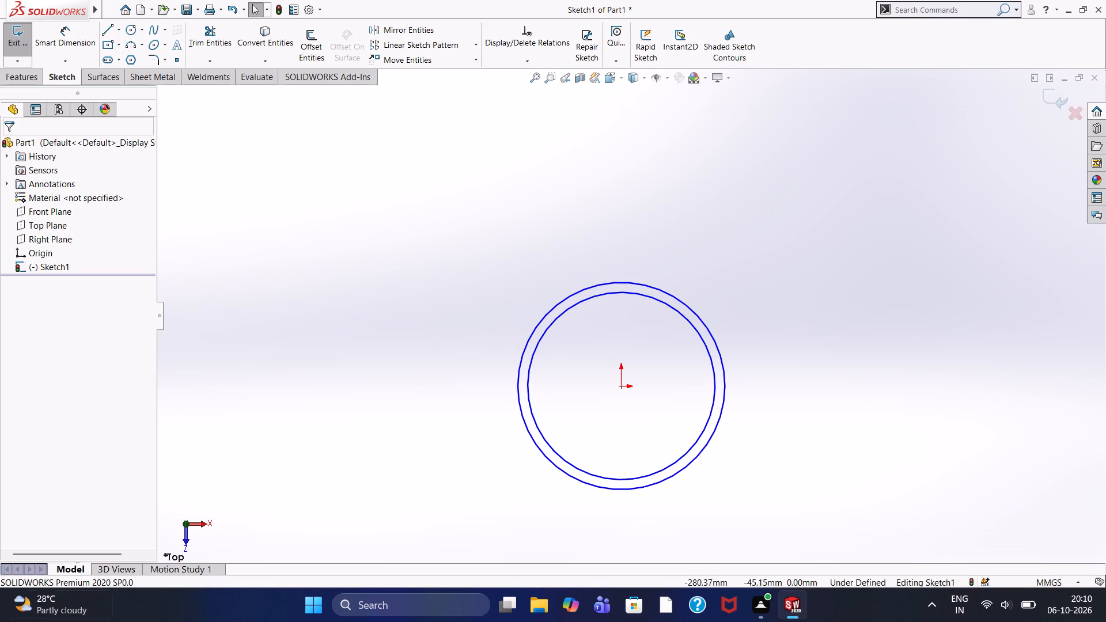
Draw a vertical centerline through the origin from the outer circle's top quadrant point to its bottom quadrant point.
scroll(0, 621, "up", 1)
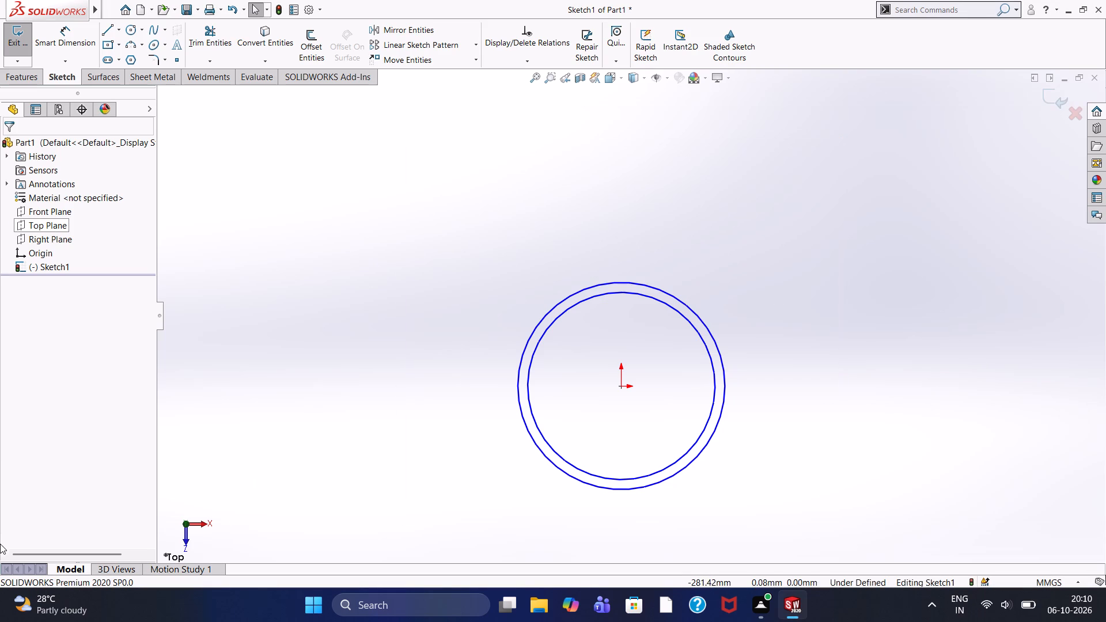
left_click(120, 30)
left_click(133, 56)
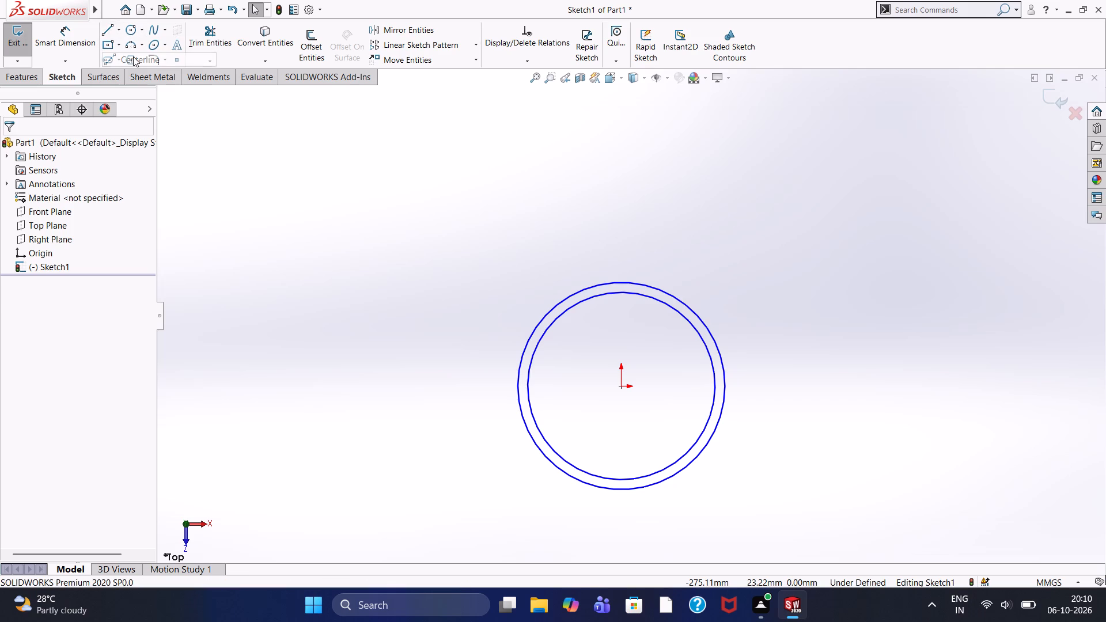
left_click(620, 283)
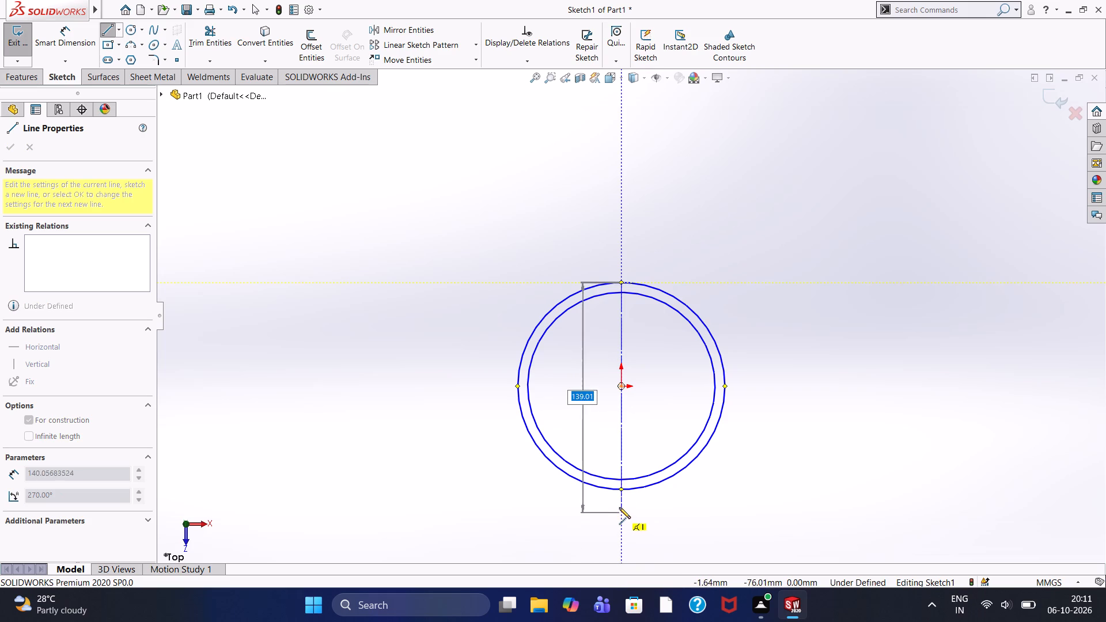
left_click(621, 490)
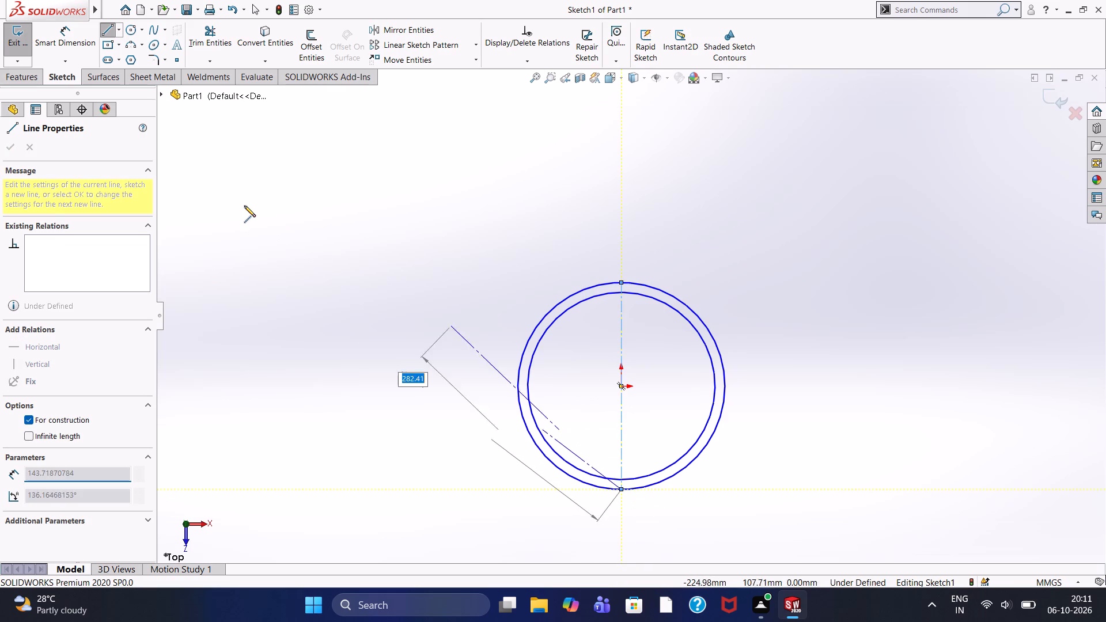
right_click(244, 206)
left_click(267, 219)
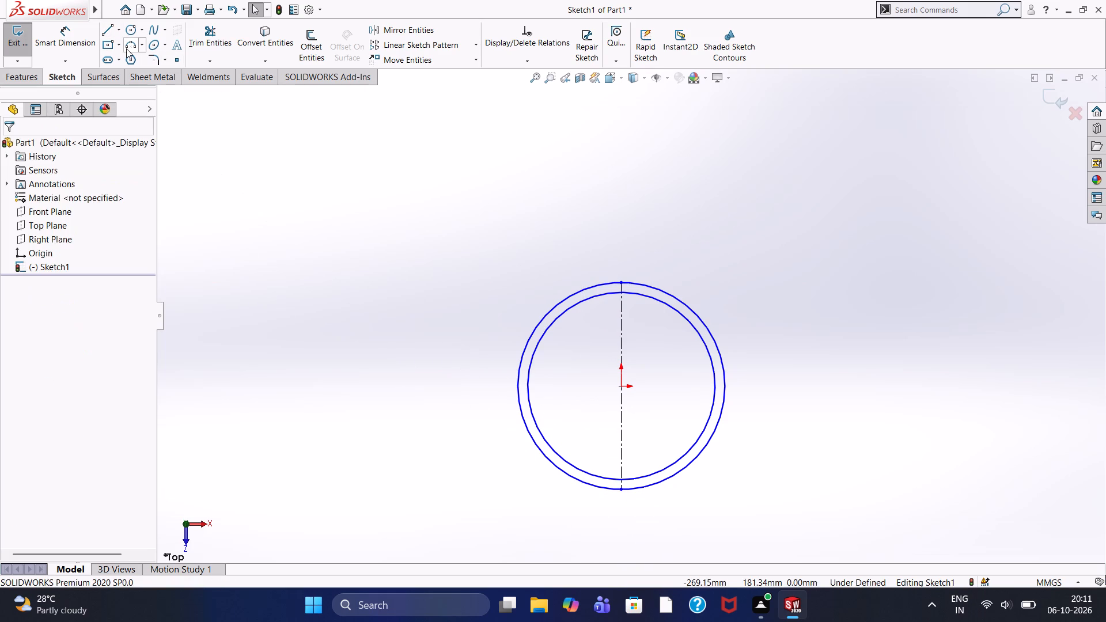
Draw a horizontal centerline about 129 mm long through the origin, from the outer circle's left quadrant point to just beyond its right side.
left_click(122, 32)
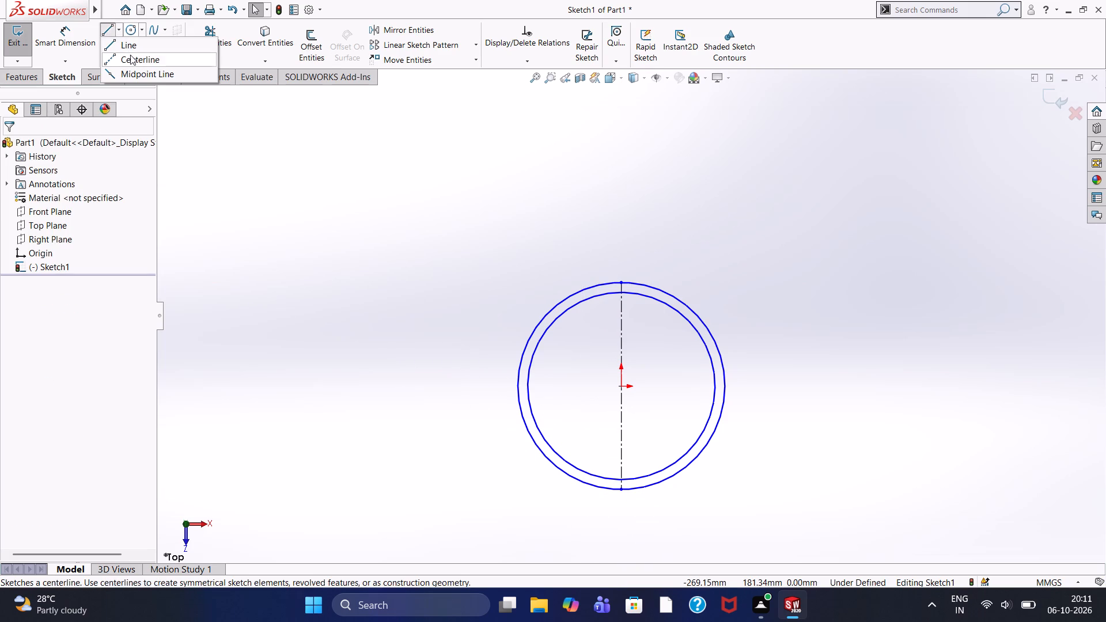
left_click(130, 56)
left_click(517, 389)
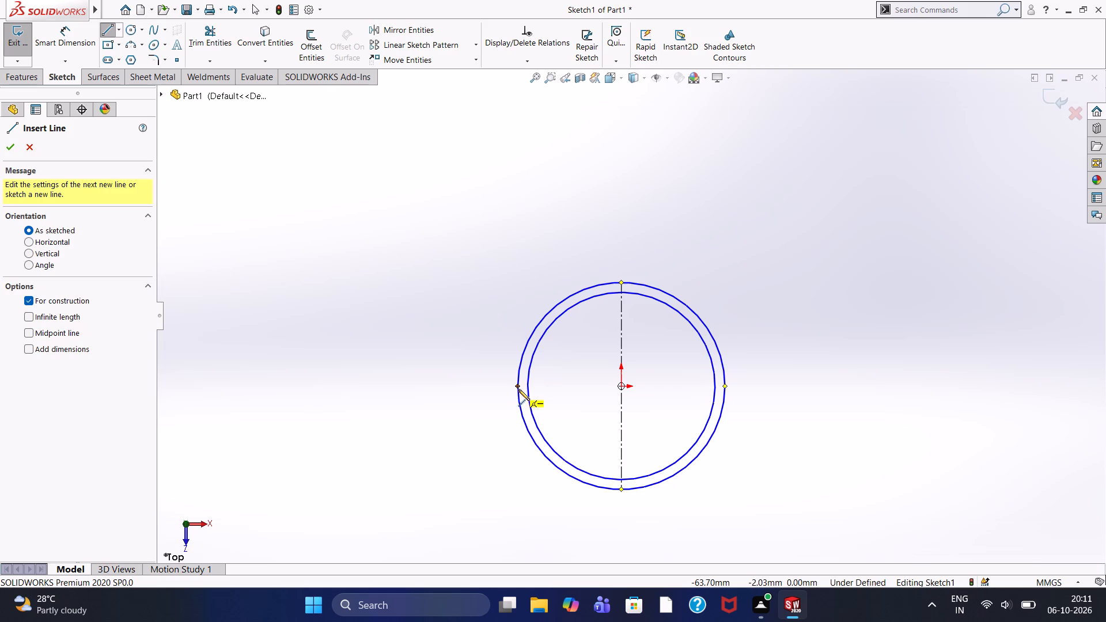
left_click(729, 386)
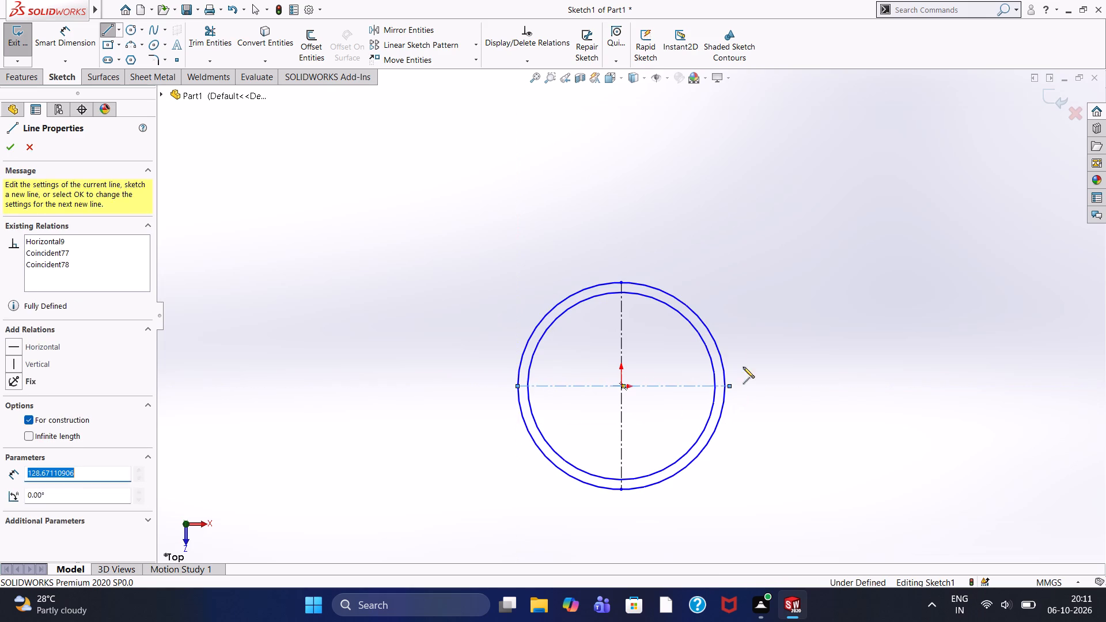
right_click(749, 339)
left_click(755, 347)
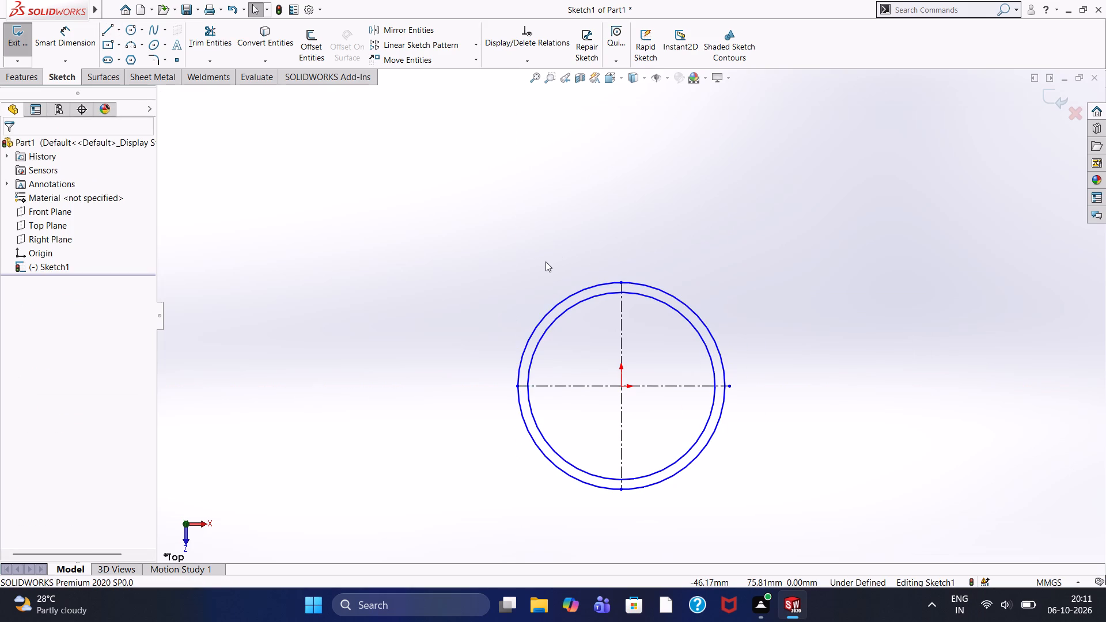
From the vertical centerline about 33 mm above the origin, draw a 20 mm line leftward and a vertical line about 27 mm up to the outer circle.
left_click(104, 32)
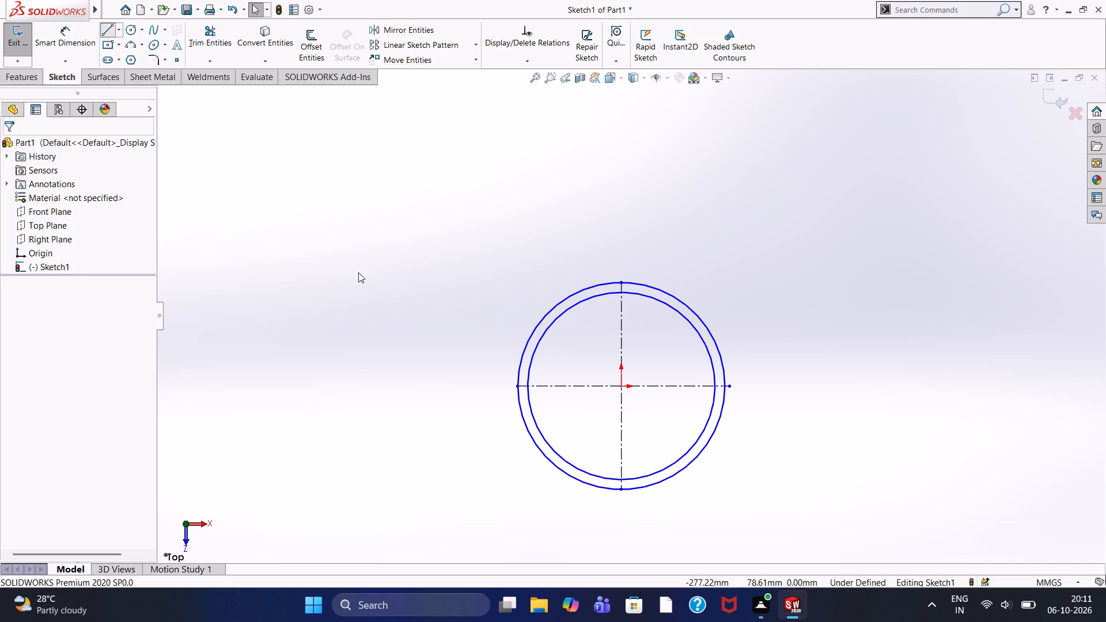
left_click(622, 332)
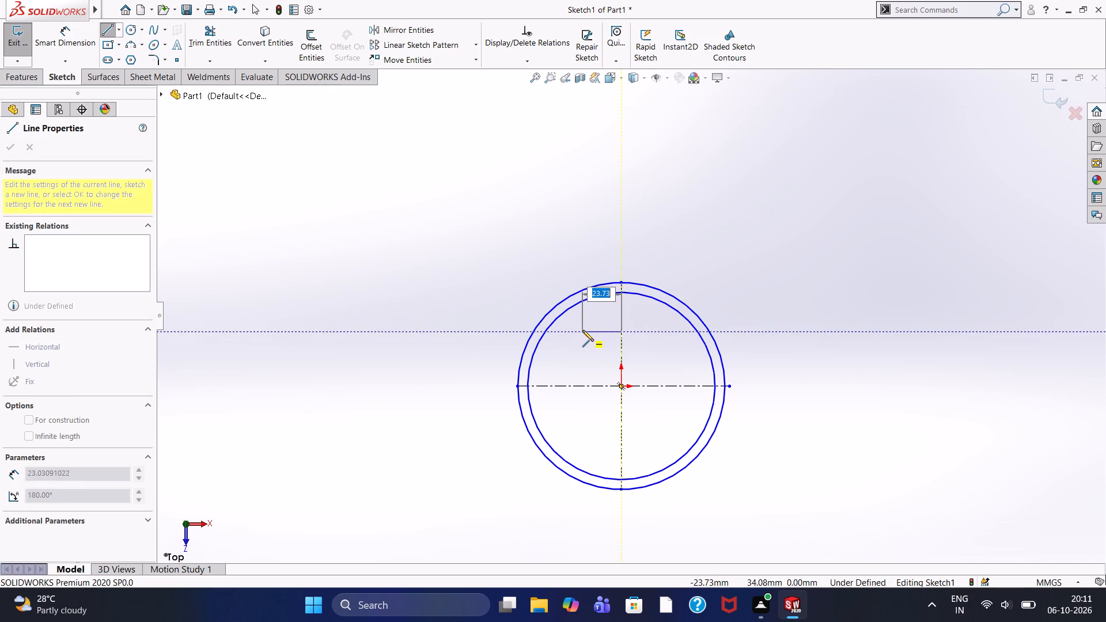
type("20")
key("Return")
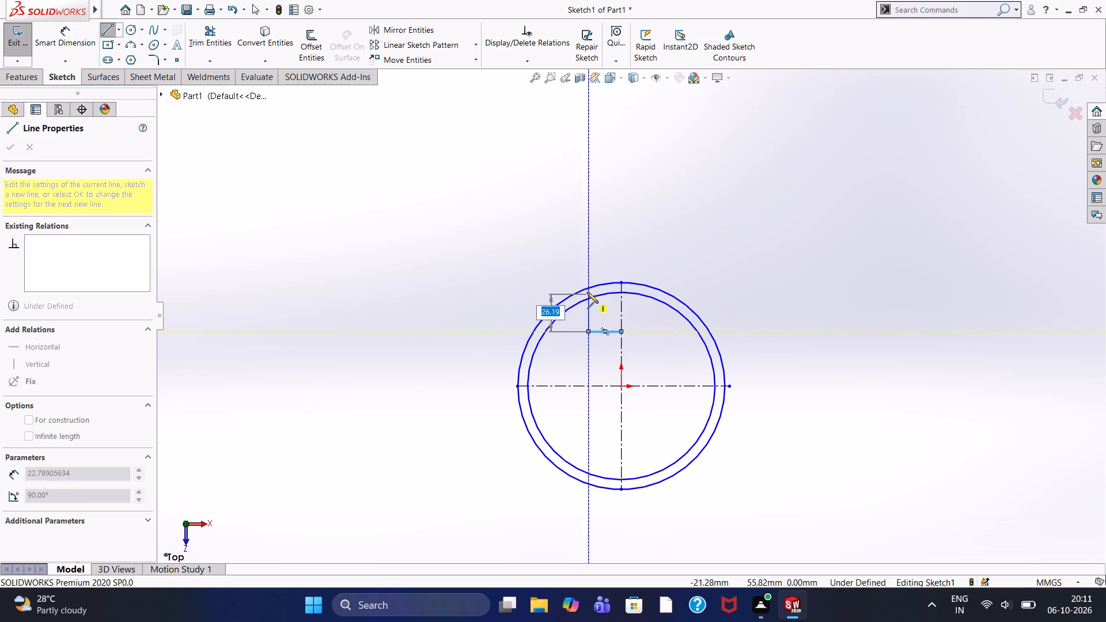
left_click(588, 289)
right_click(512, 208)
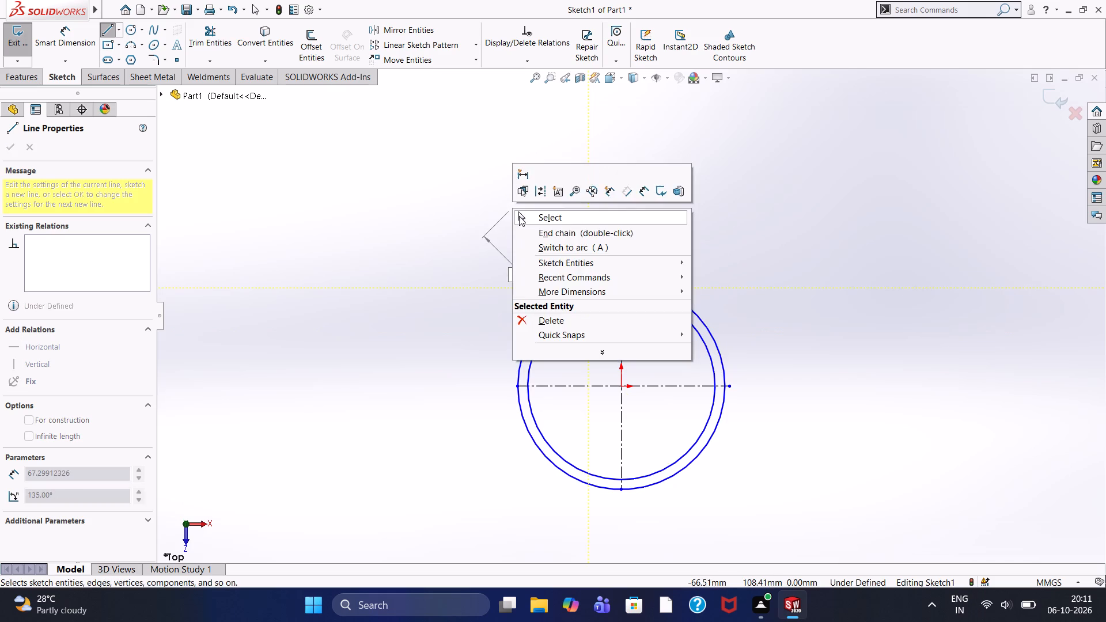
left_click(524, 217)
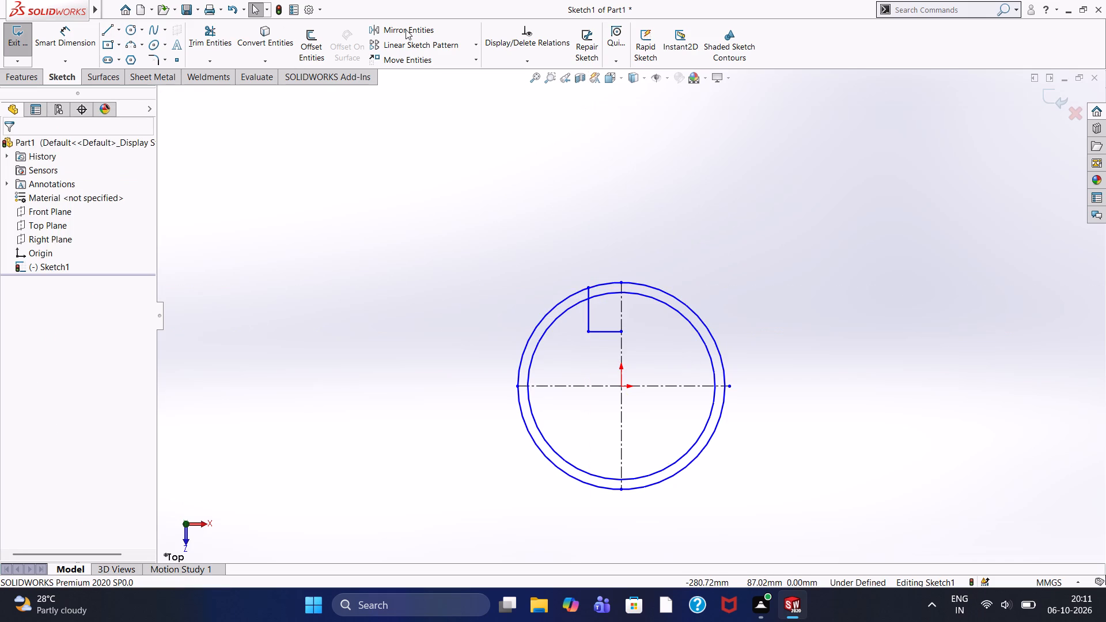
Mirror the upper notch's vertical side line about the vertical centerline, keeping the original.
left_click(433, 25)
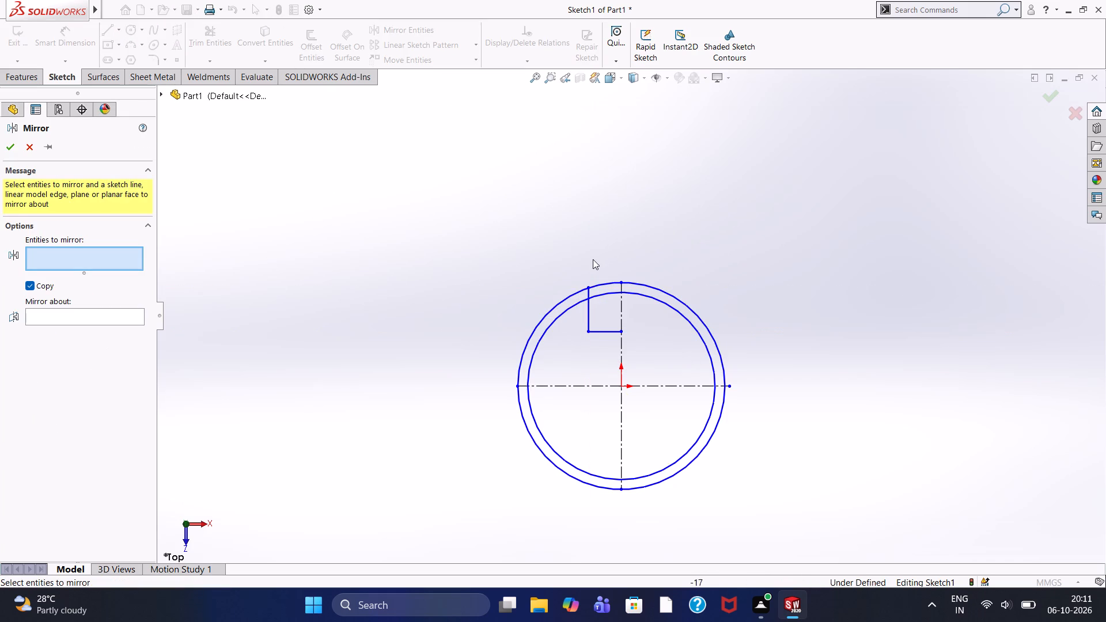
left_click(590, 310)
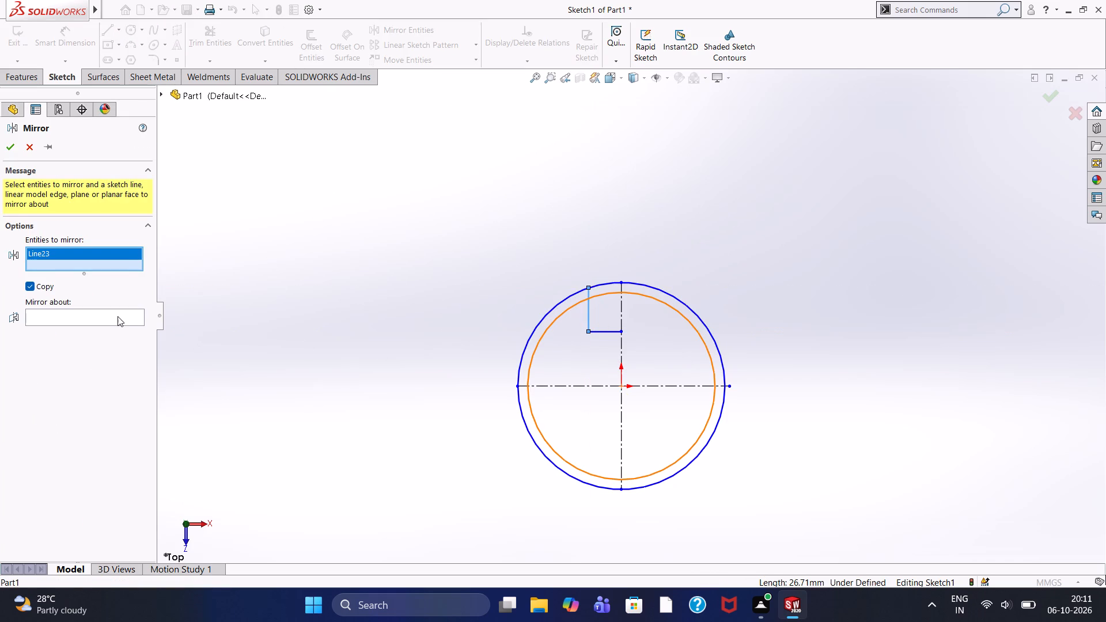
left_click(118, 316)
left_click(622, 347)
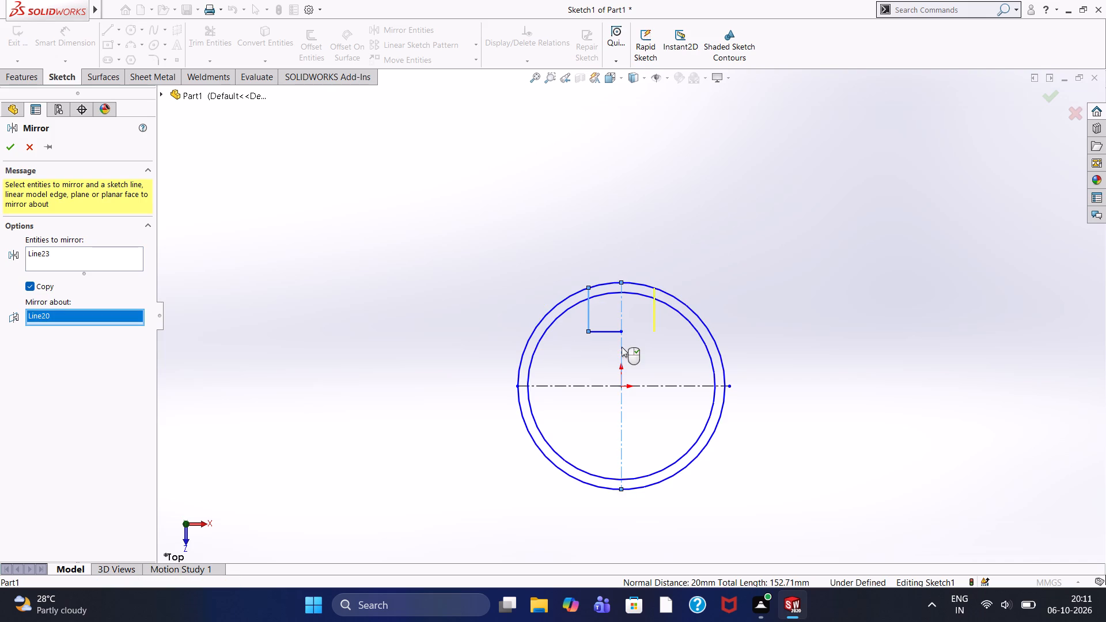
left_click(14, 147)
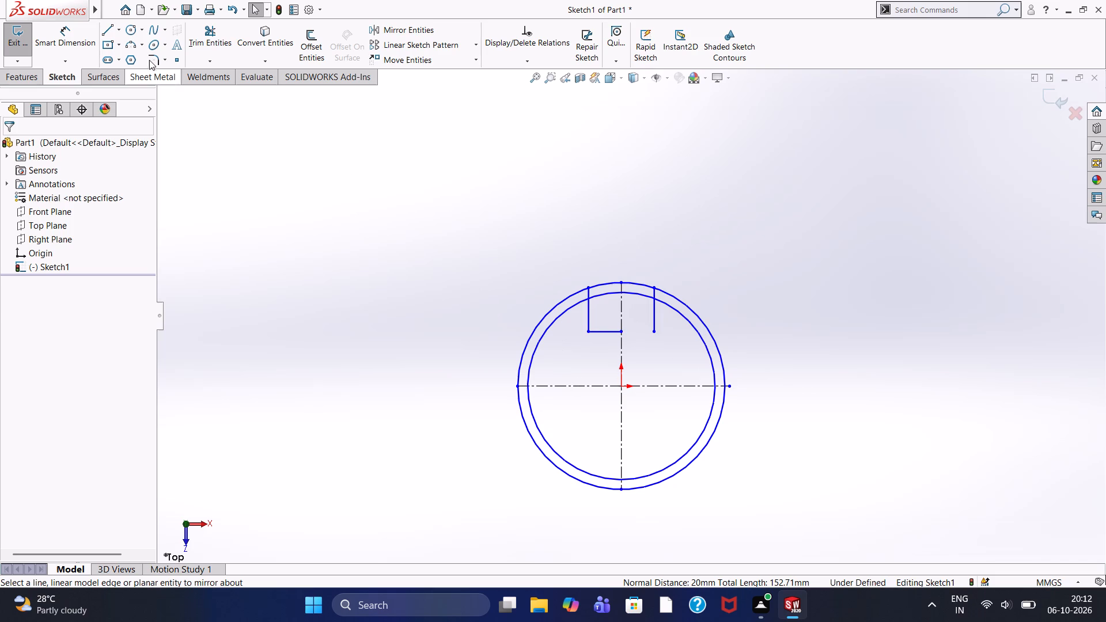
Draw a 63 mm construction line from the origin at an angle of 210°.
left_click(109, 34)
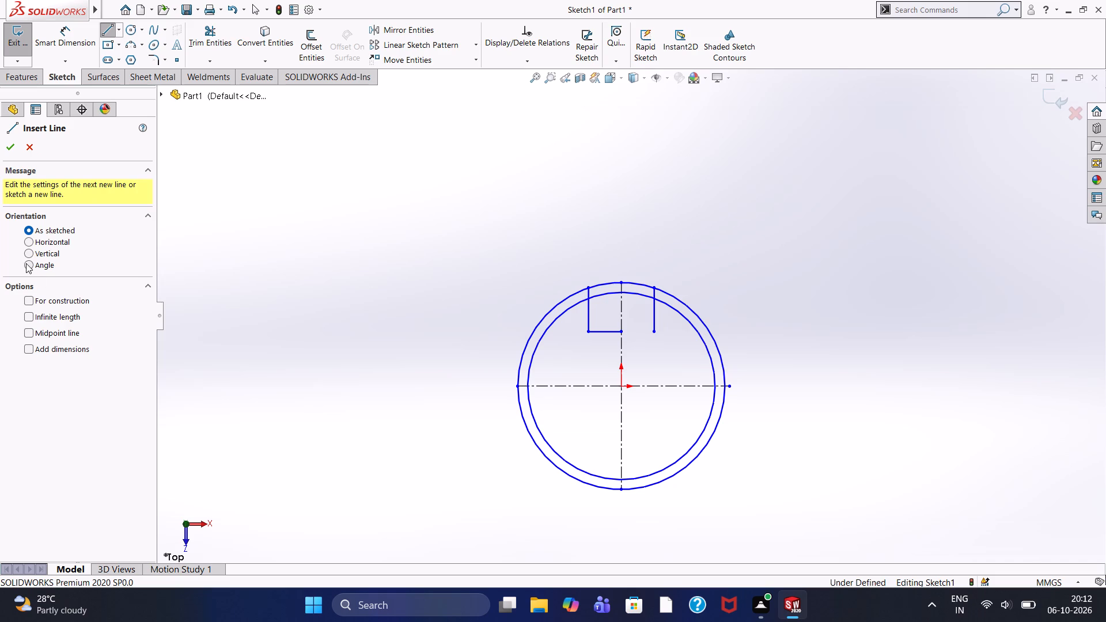
left_click(26, 263)
left_click(29, 300)
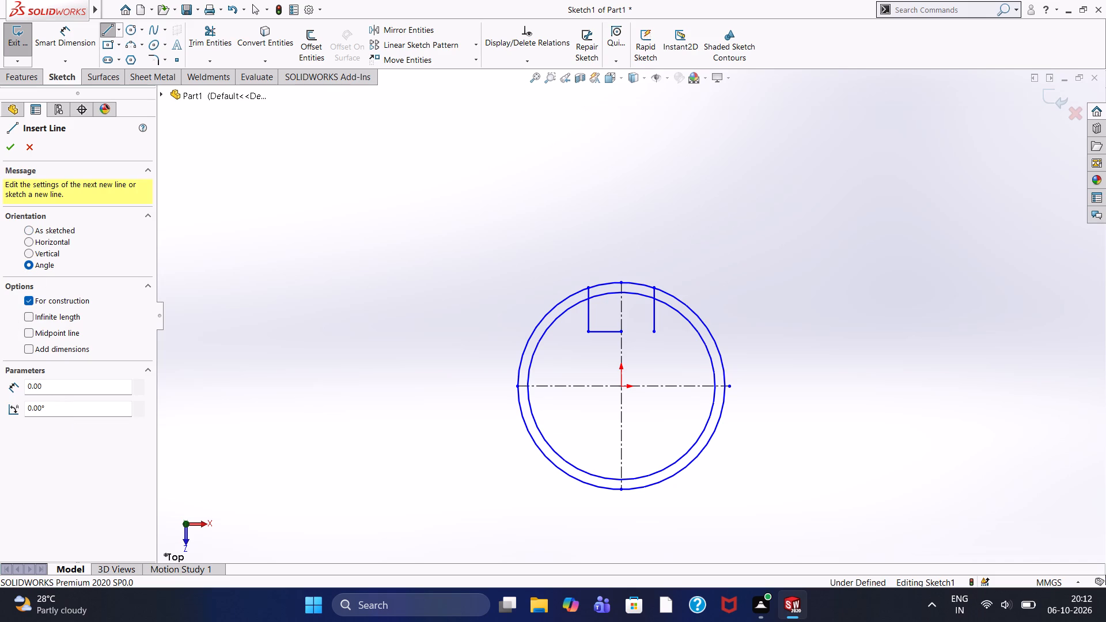
left_click_drag(56, 388, 0, 385)
type("63")
key("Return")
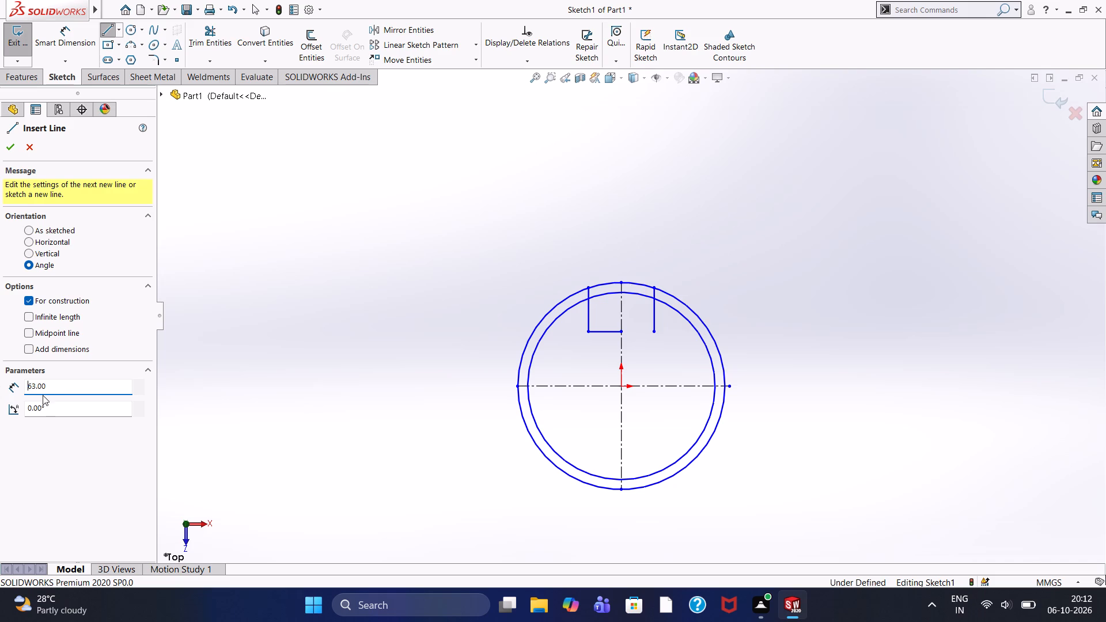
left_click_drag(54, 411, 0, 411)
type("210")
key("Return")
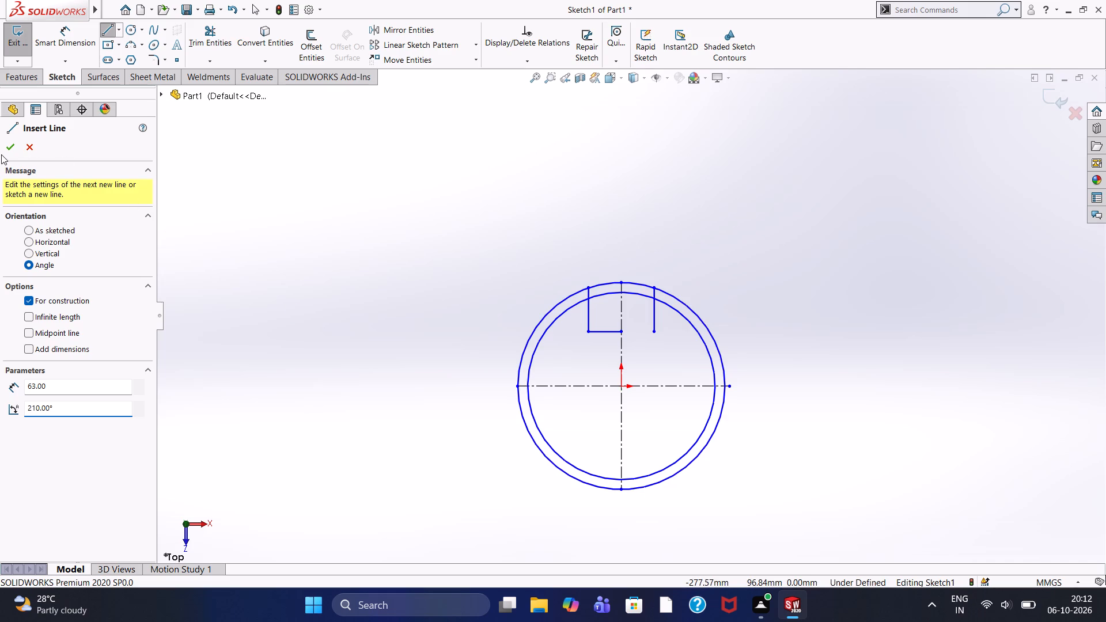
left_click(620, 385)
left_click(523, 469)
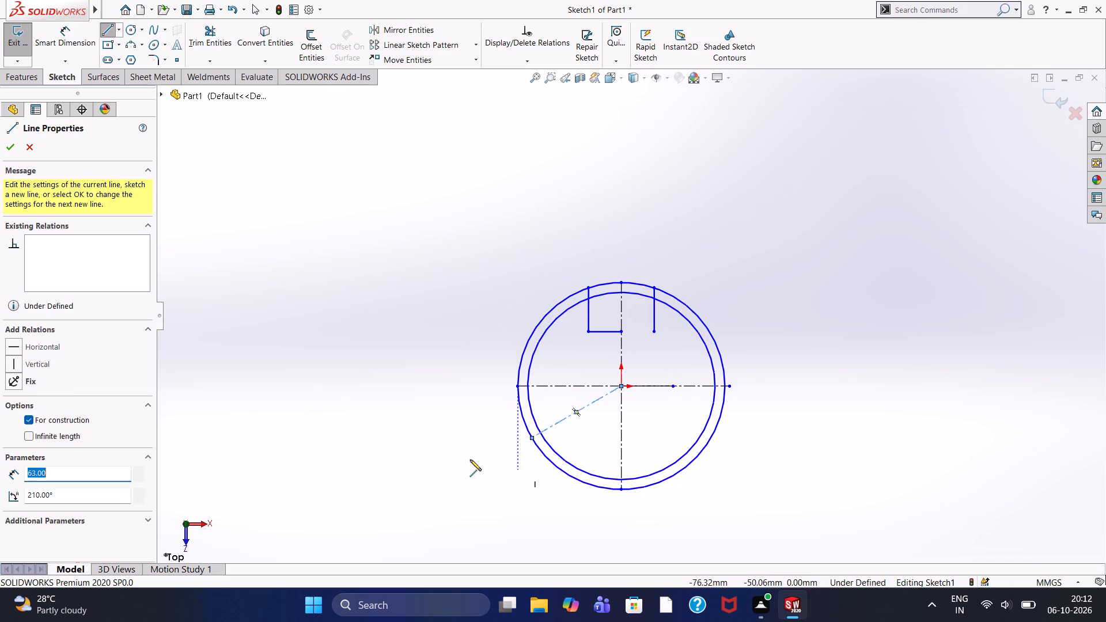
right_click(445, 416)
left_click(460, 431)
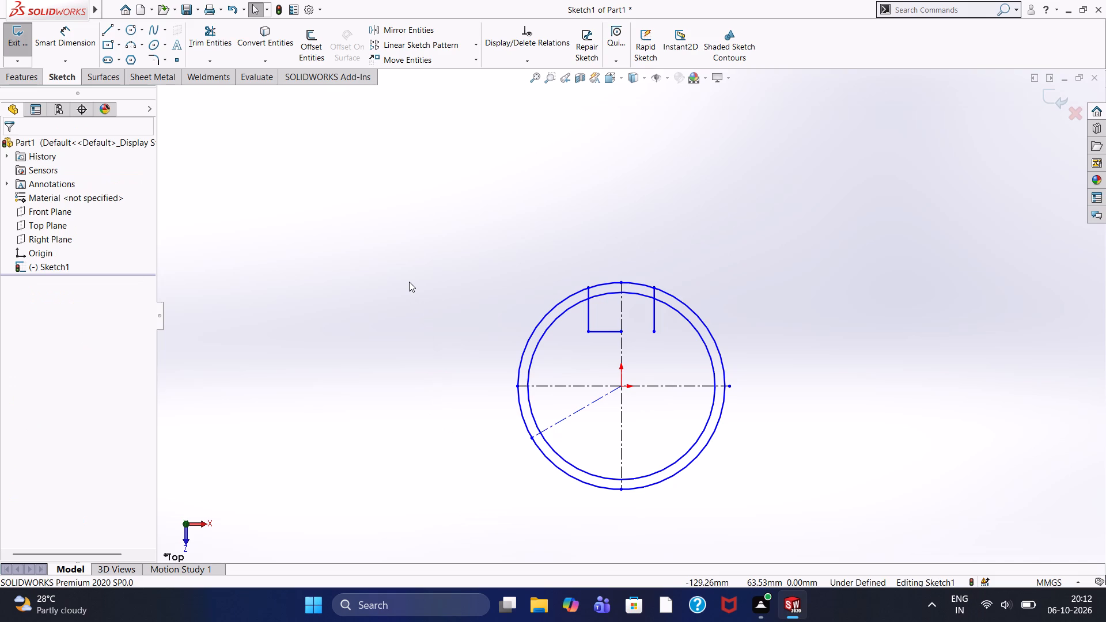
Mirror the 210° construction line about the vertical centerline, keeping the original.
left_click(412, 31)
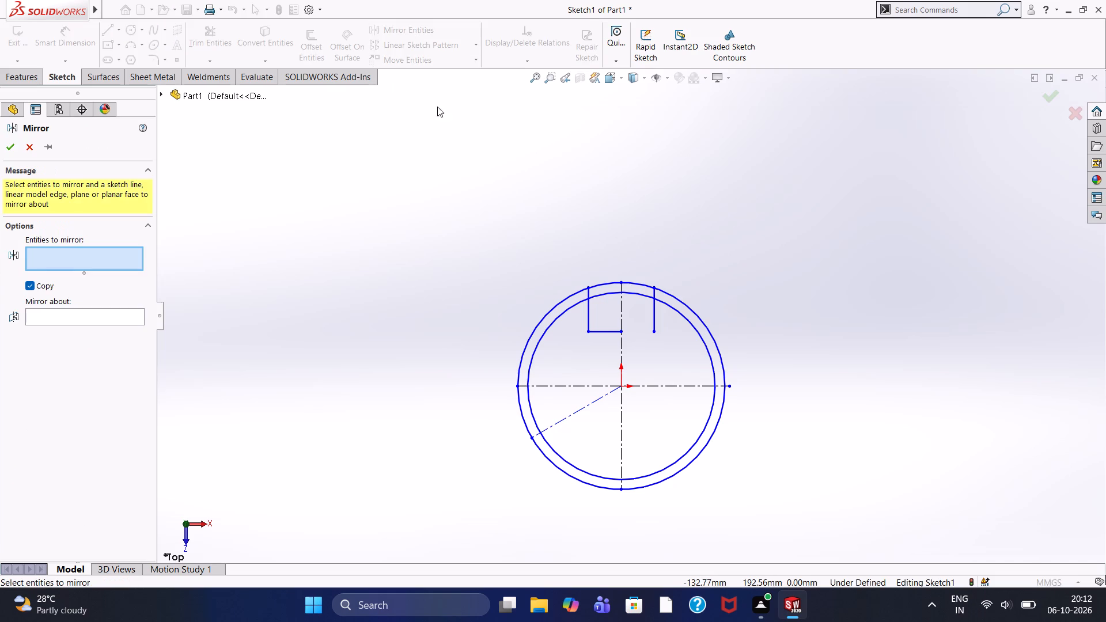
left_click(571, 416)
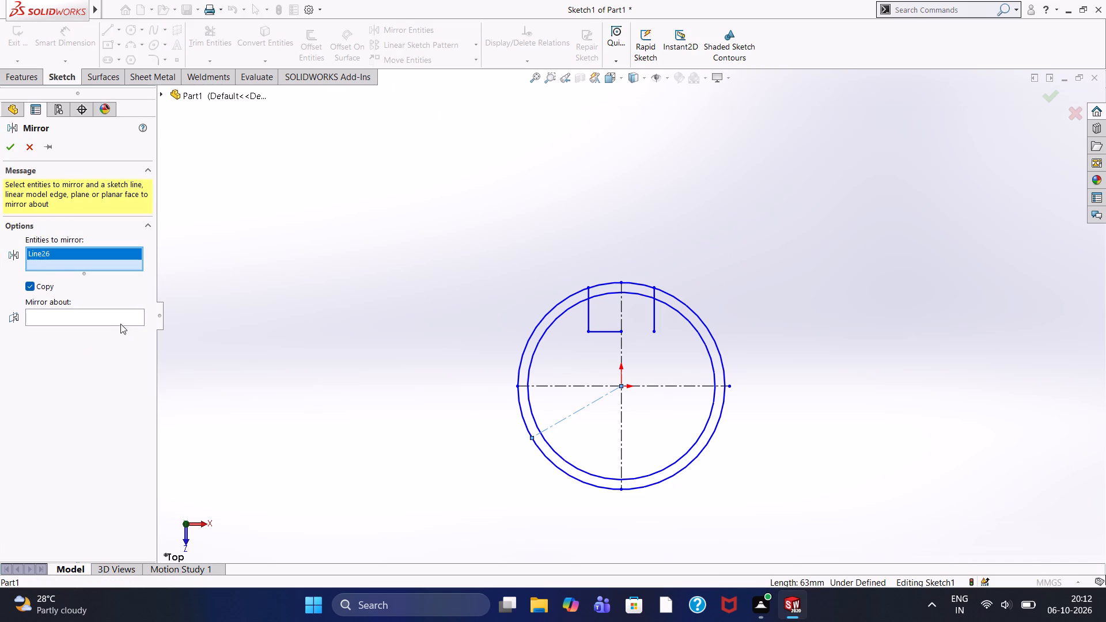
left_click(123, 320)
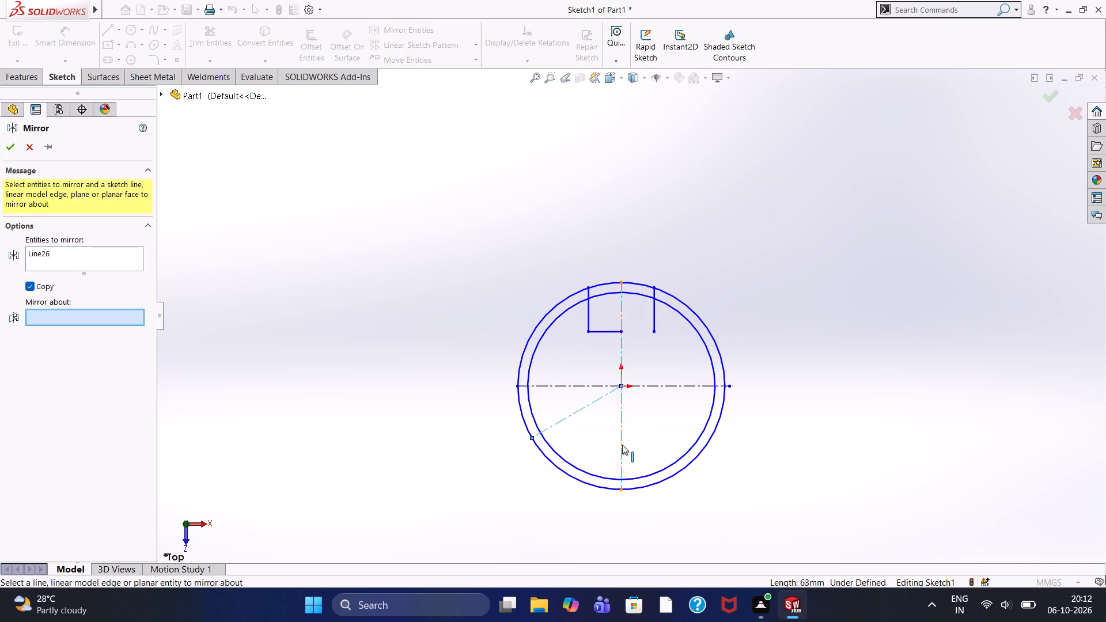
left_click(622, 445)
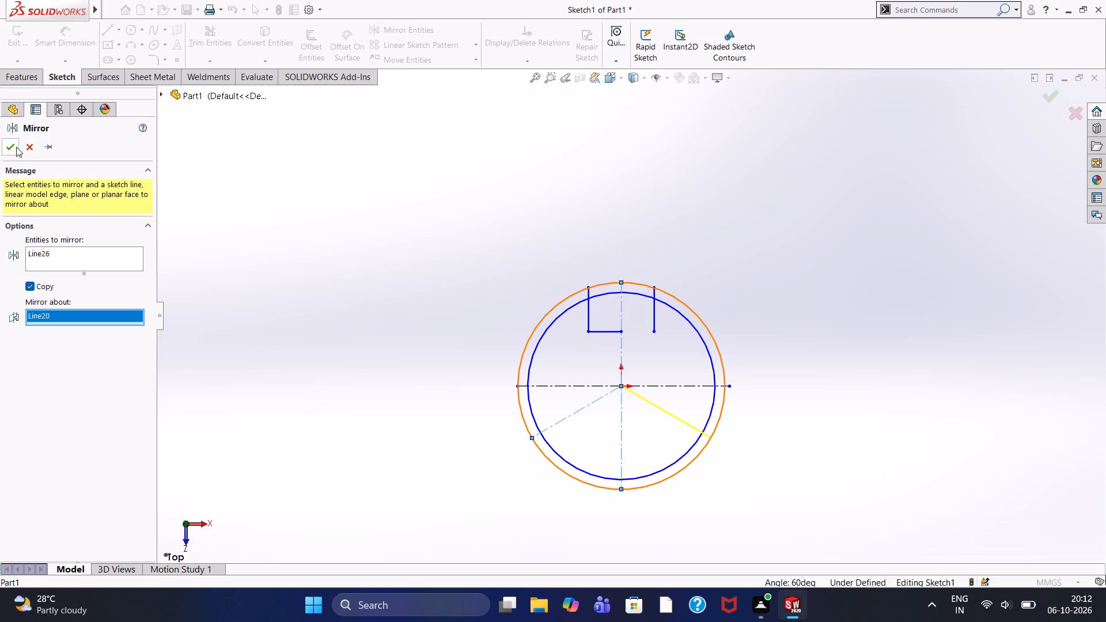
left_click(16, 147)
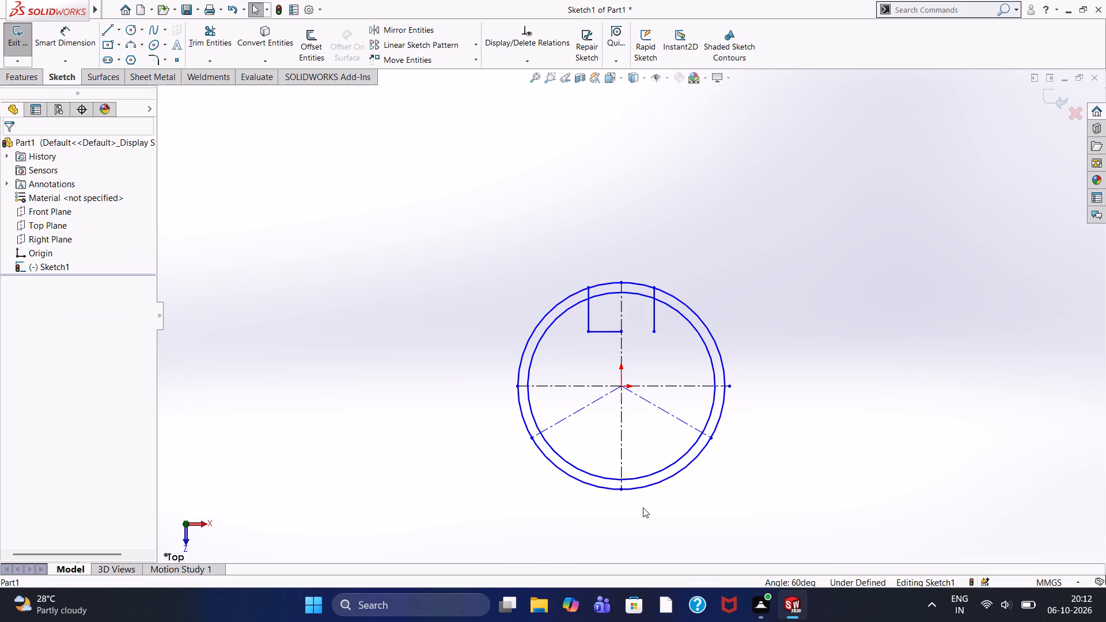
left_click(473, 328)
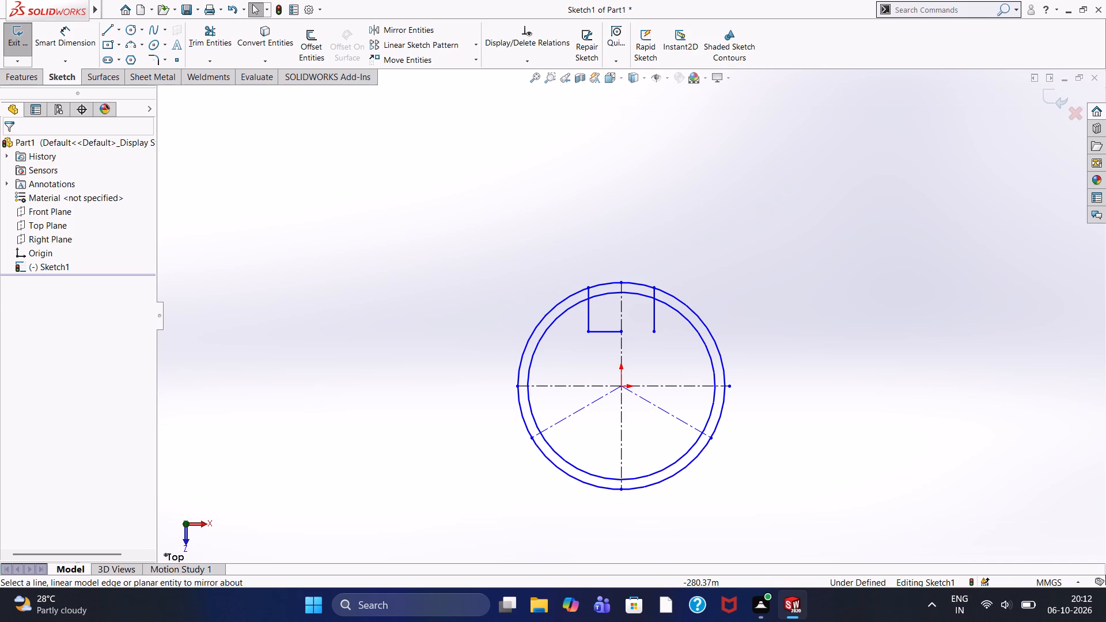
From the lower-left angled centerline's midpoint, draw a perpendicular 20 mm line downward and a line about 28 mm long, parallel to the centerline, to the outer circle.
left_click(110, 28)
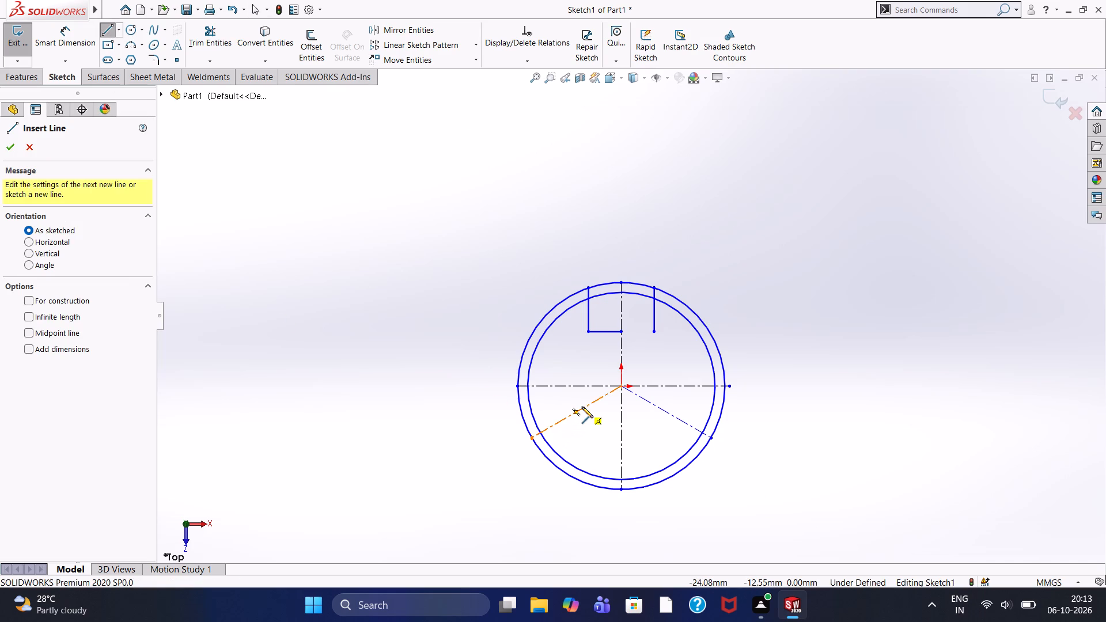
left_click(576, 412)
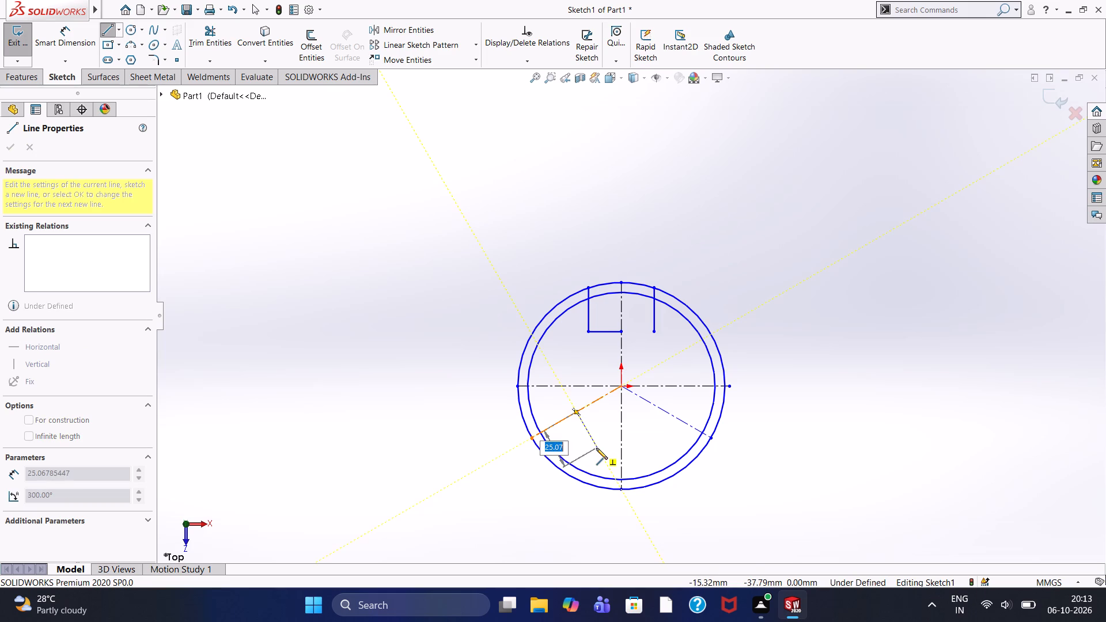
type("20")
key("Return")
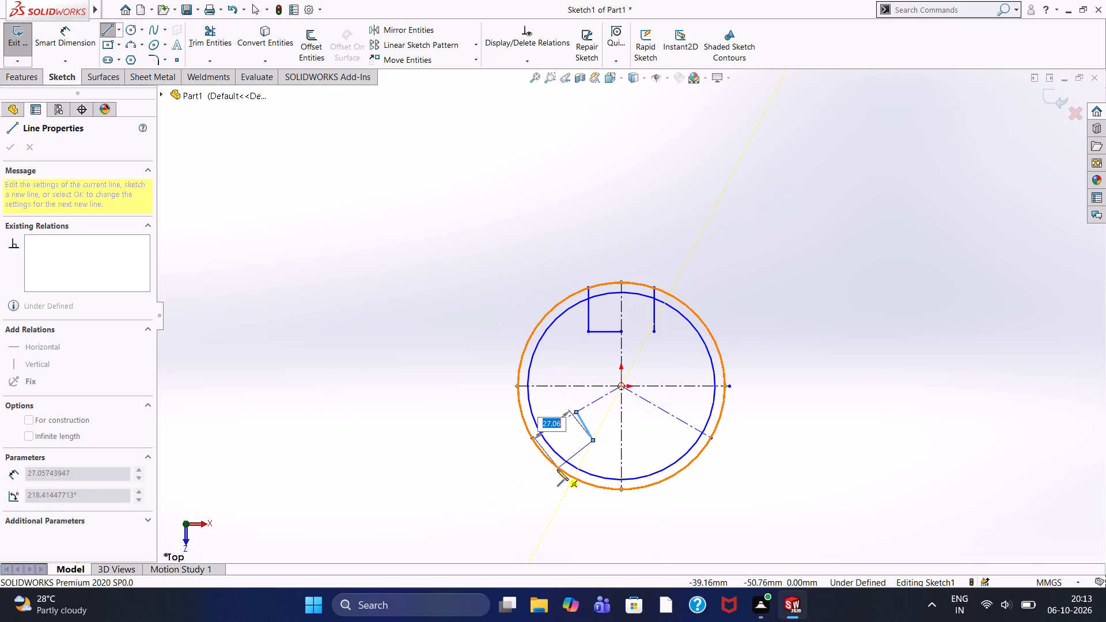
left_click(553, 465)
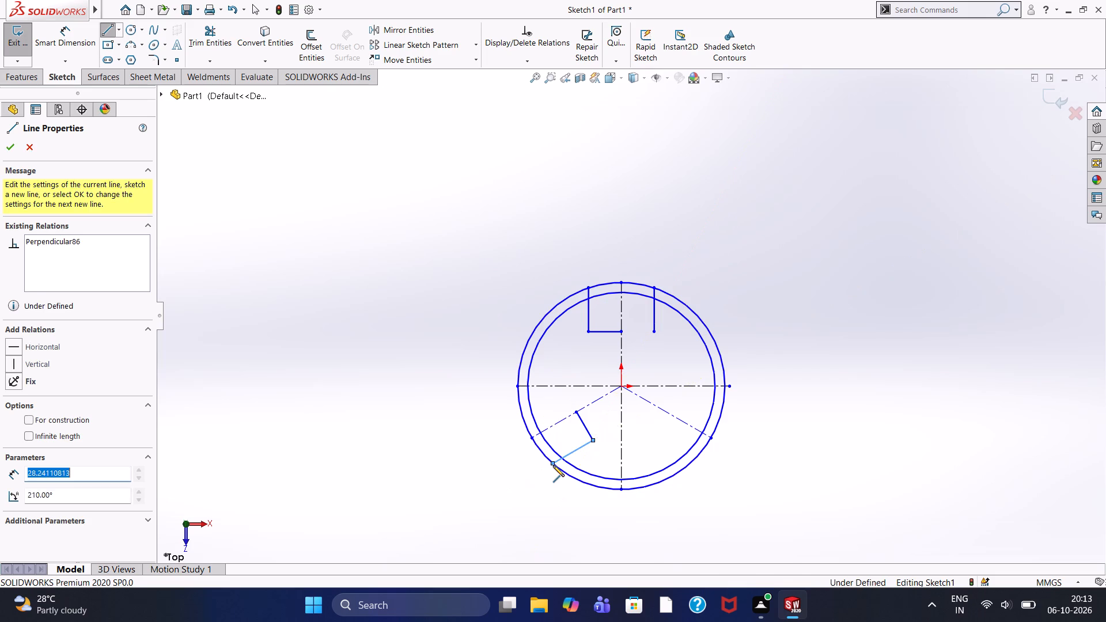
key("Escape")
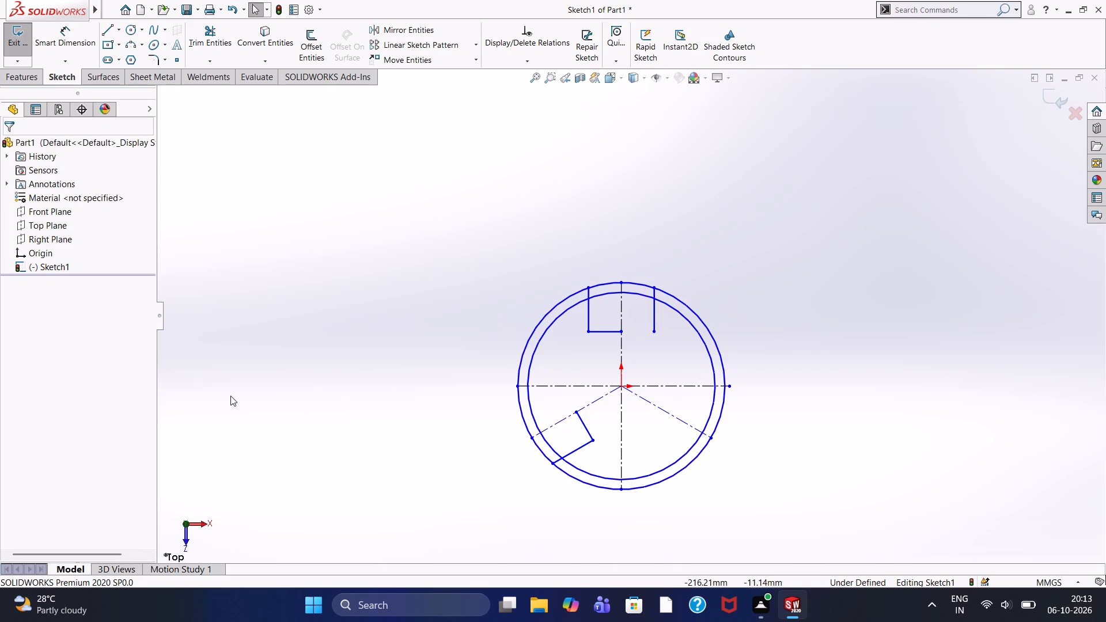
From the lower-right angled centerline's midpoint, draw a perpendicular 20 mm line downward and a line about 28 mm long, parallel to the centerline, to the outer circle.
left_click(113, 30)
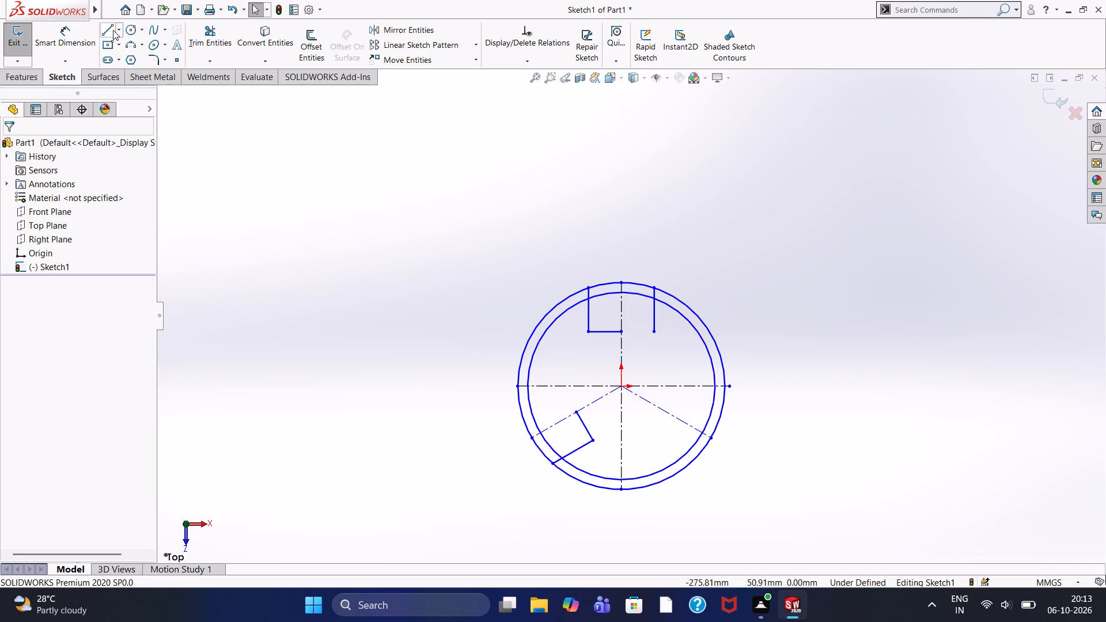
left_click(666, 412)
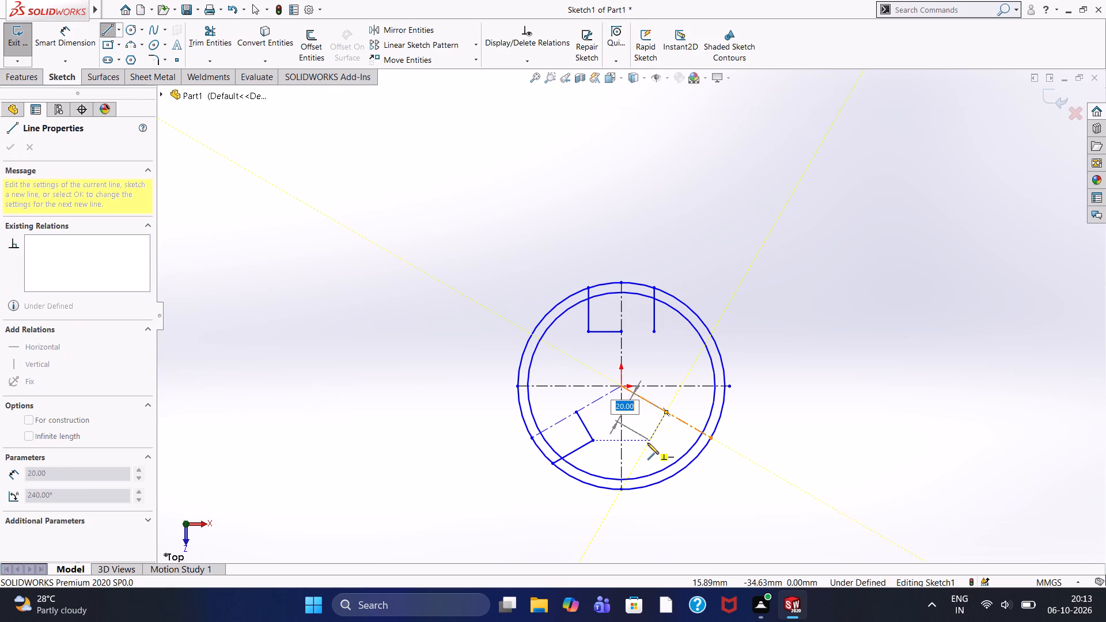
type("20")
key("Return")
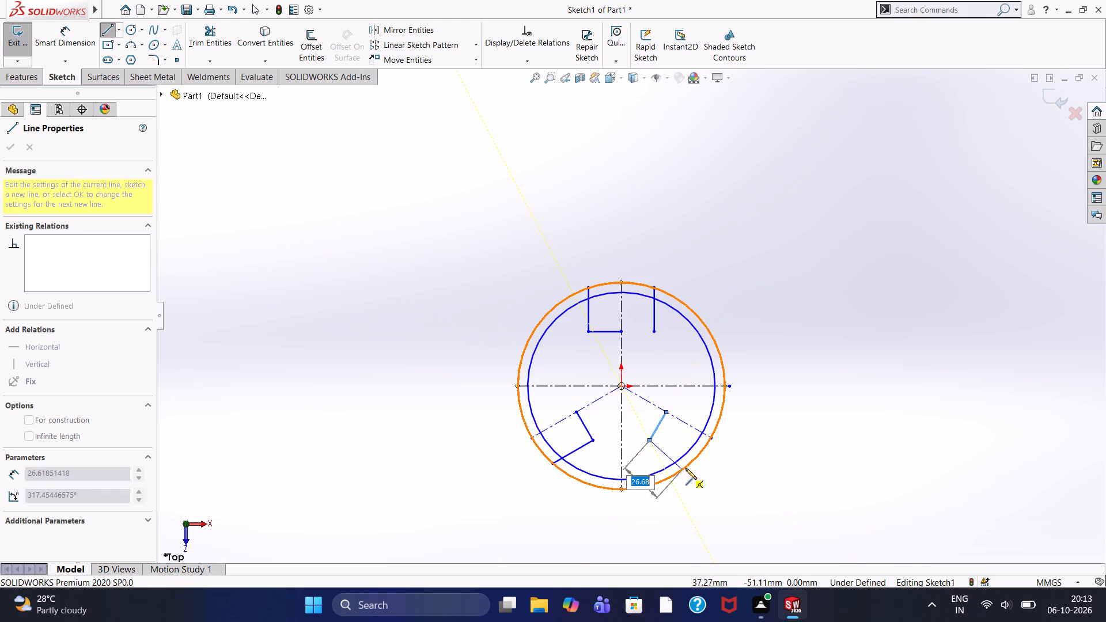
left_click(693, 465)
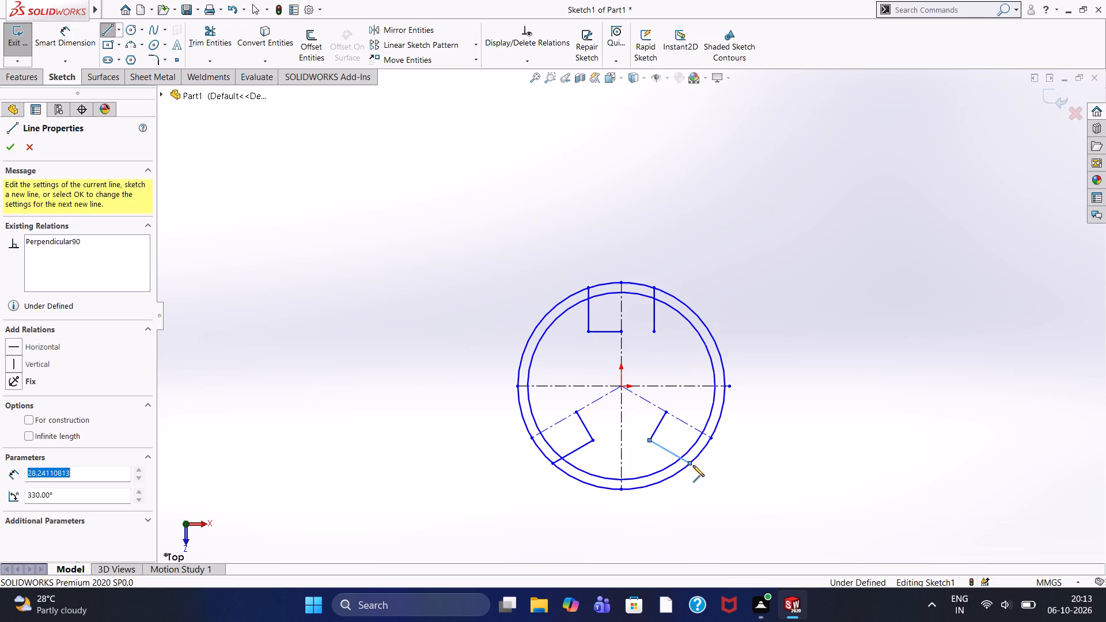
key("Escape")
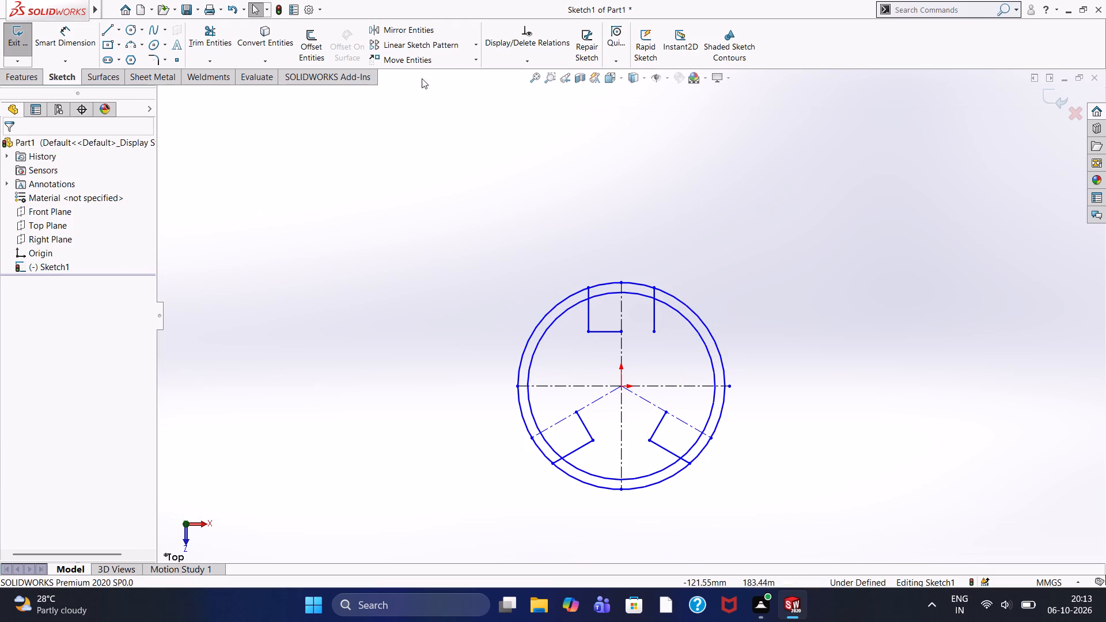
Mirror the lower-right notch's side line about the lower-right angled centerline, keeping the original.
left_click(402, 24)
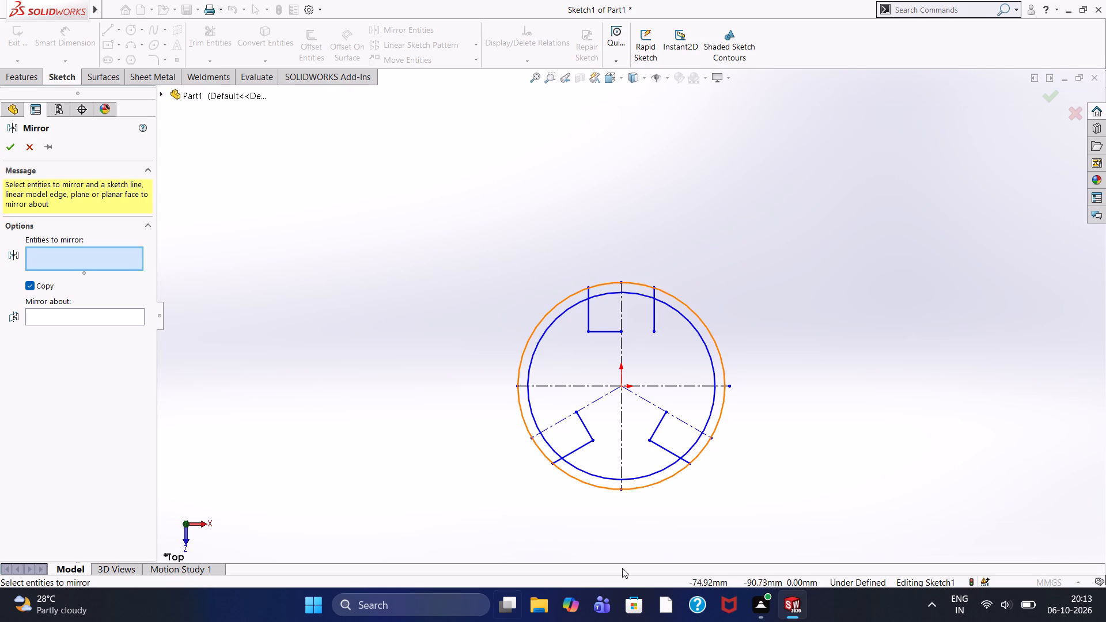
left_click(670, 450)
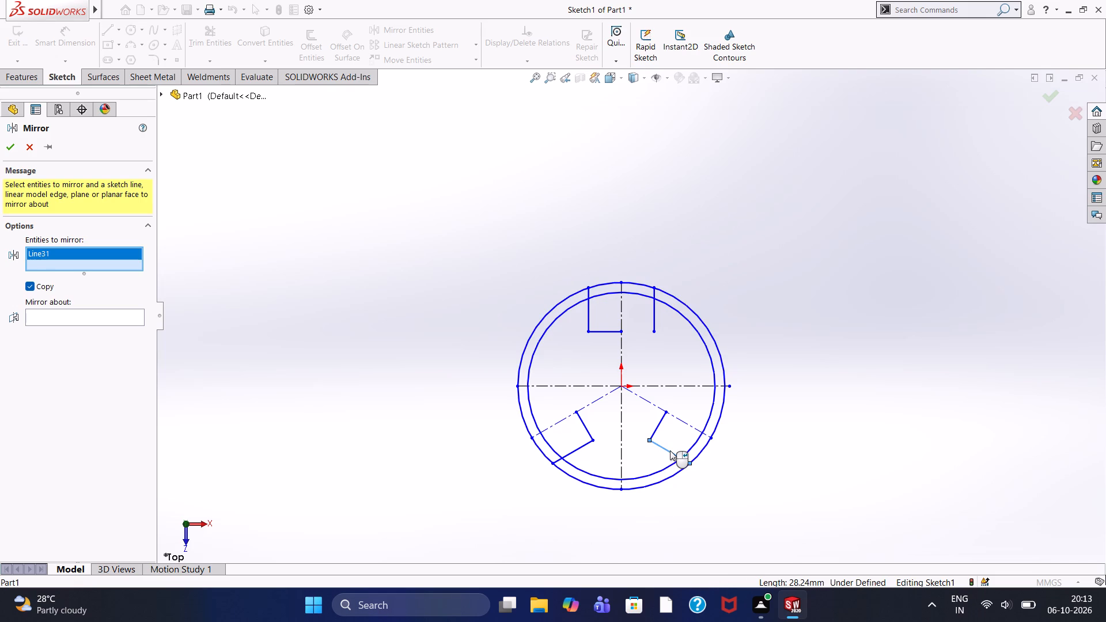
left_click(104, 317)
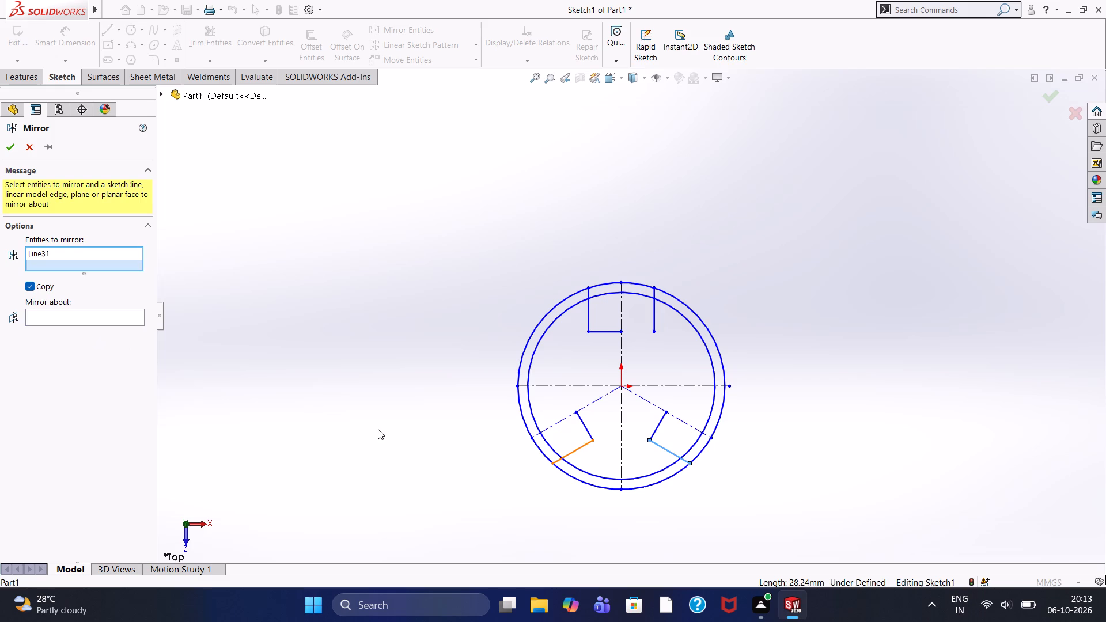
left_click(649, 401)
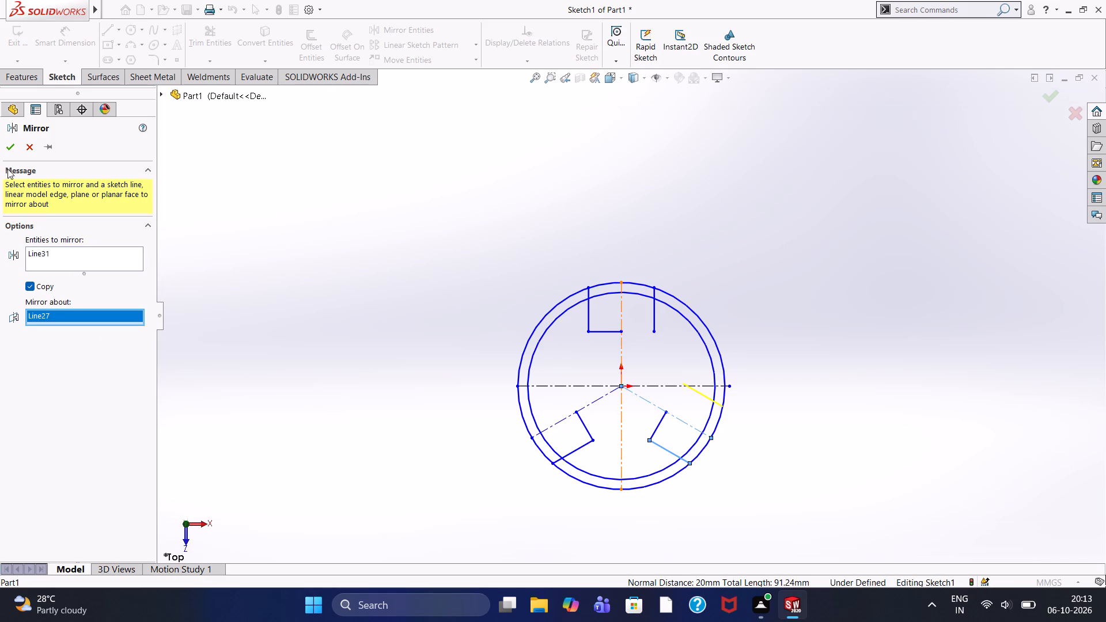
left_click(15, 149)
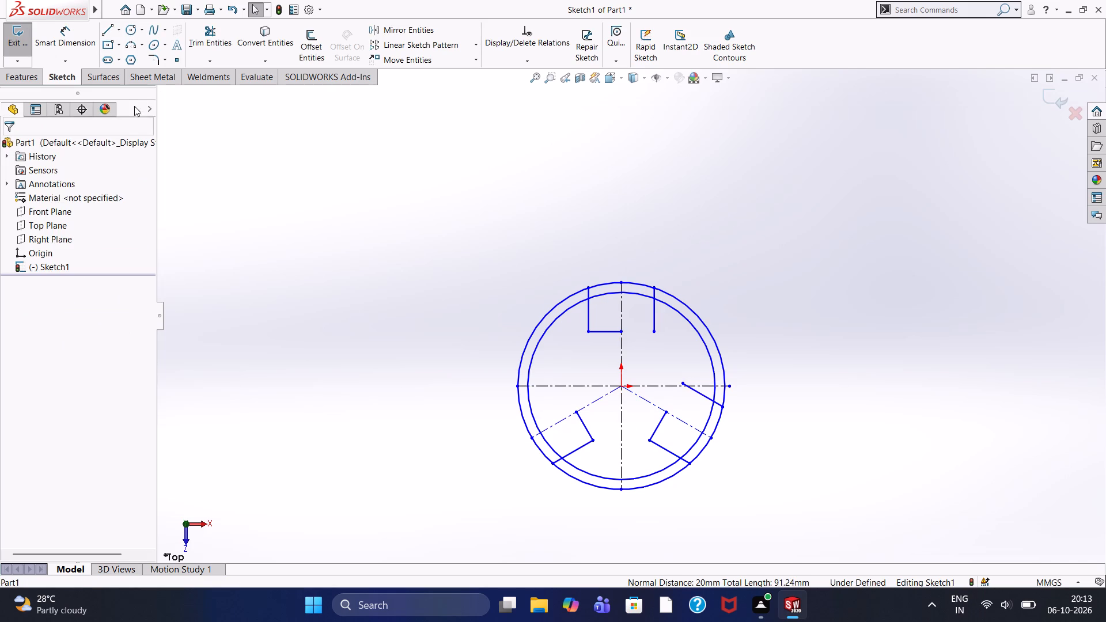
Mirror the lower-left notch's side line about the lower-left angled centerline, keeping the original.
left_click(388, 36)
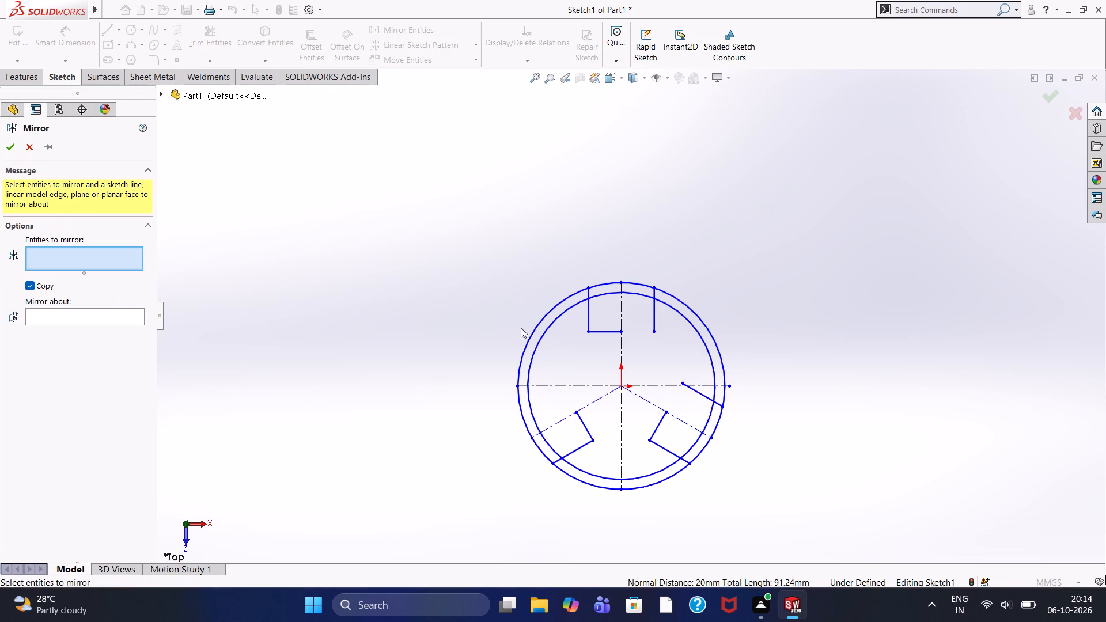
left_click(584, 445)
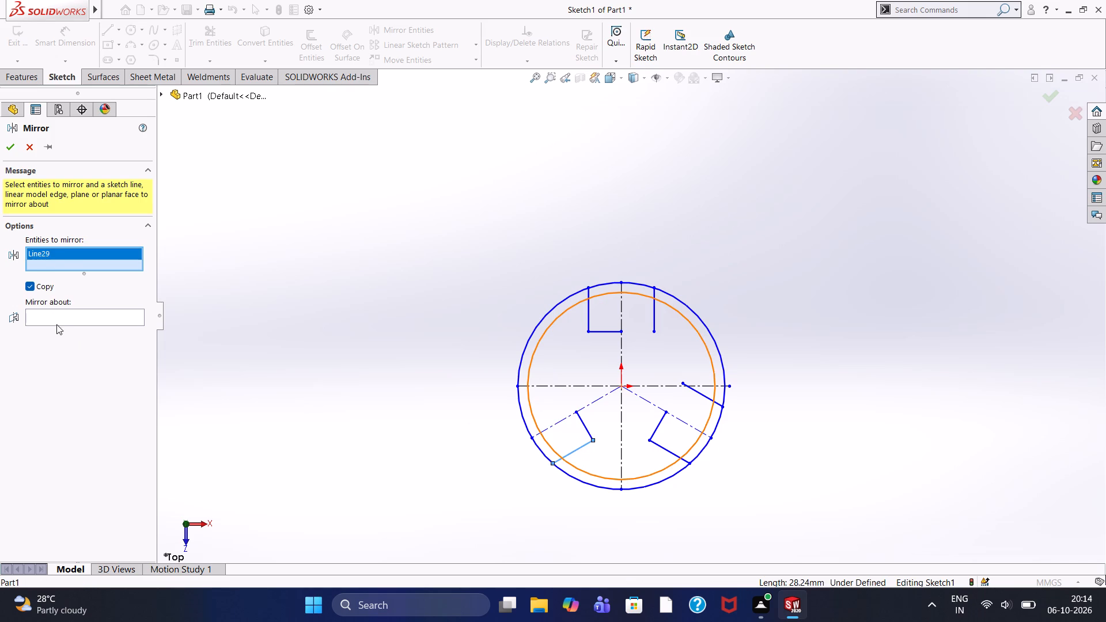
left_click(62, 317)
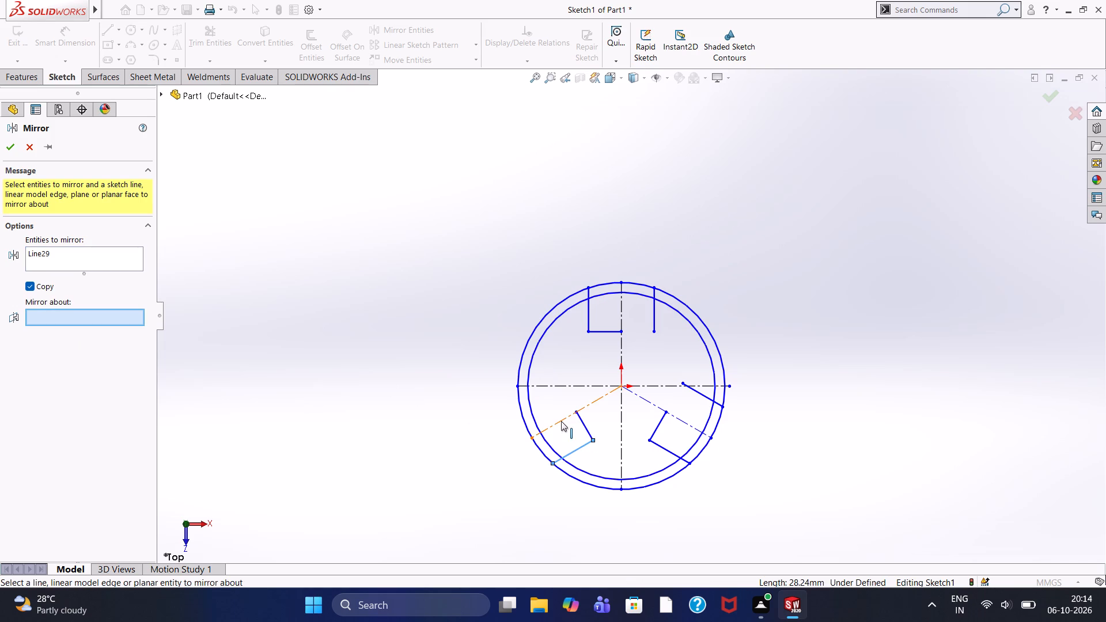
left_click(561, 421)
left_click(14, 150)
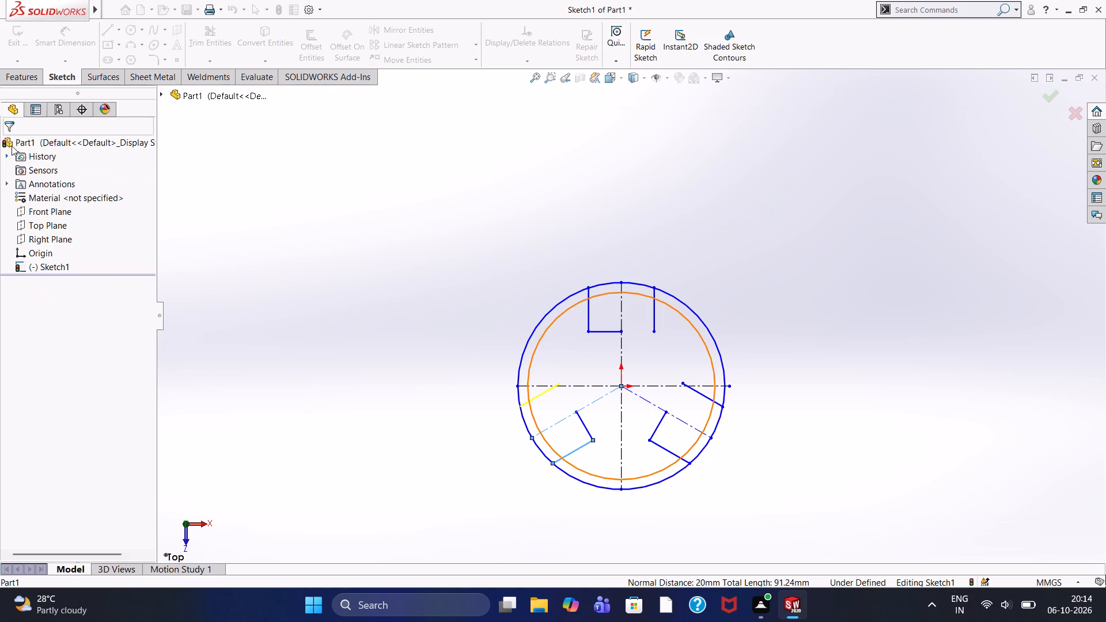
Trim the lower-left notch's two side lines back to the inner circle and remove its perpendicular base line, using Trim to closest.
scroll(641, 435, "down", 4)
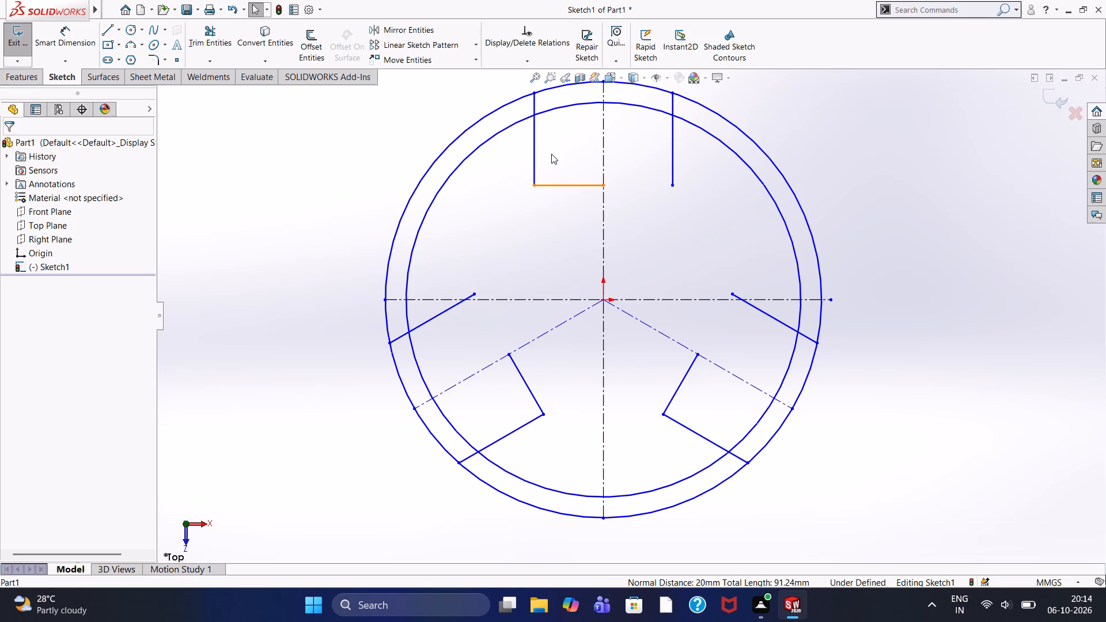
left_click(217, 37)
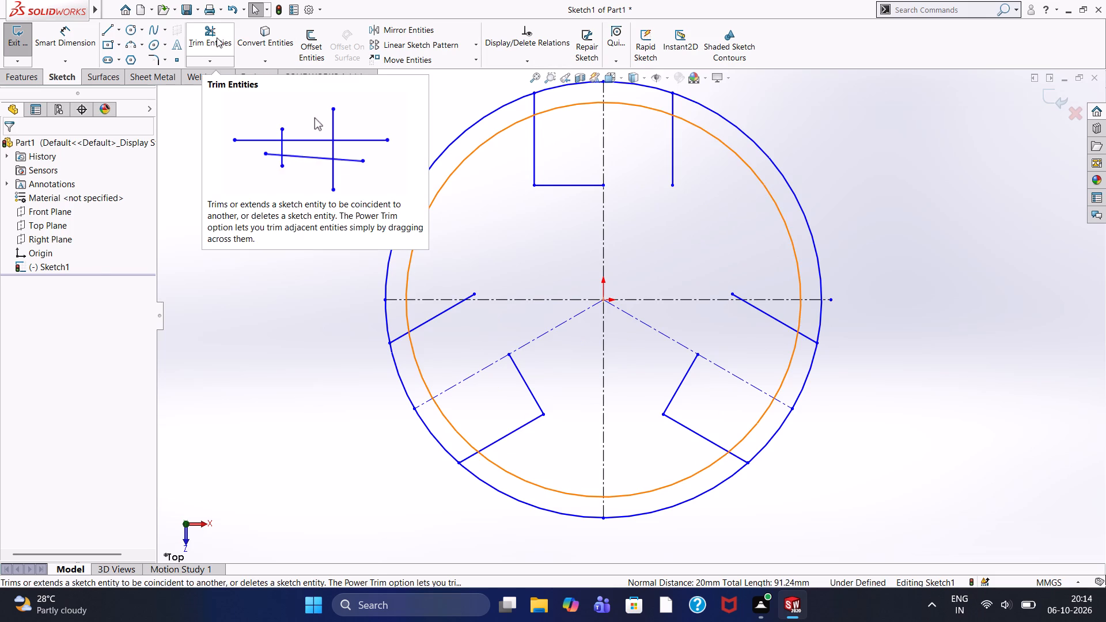
left_click(434, 318)
scroll(456, 313, "down", 4)
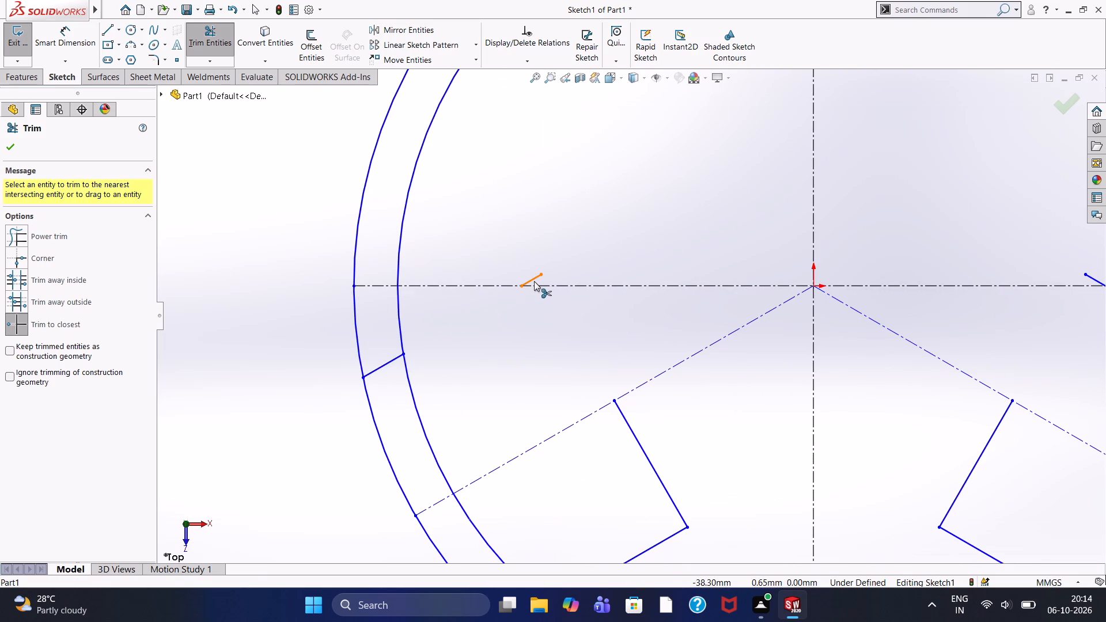
left_click(534, 275)
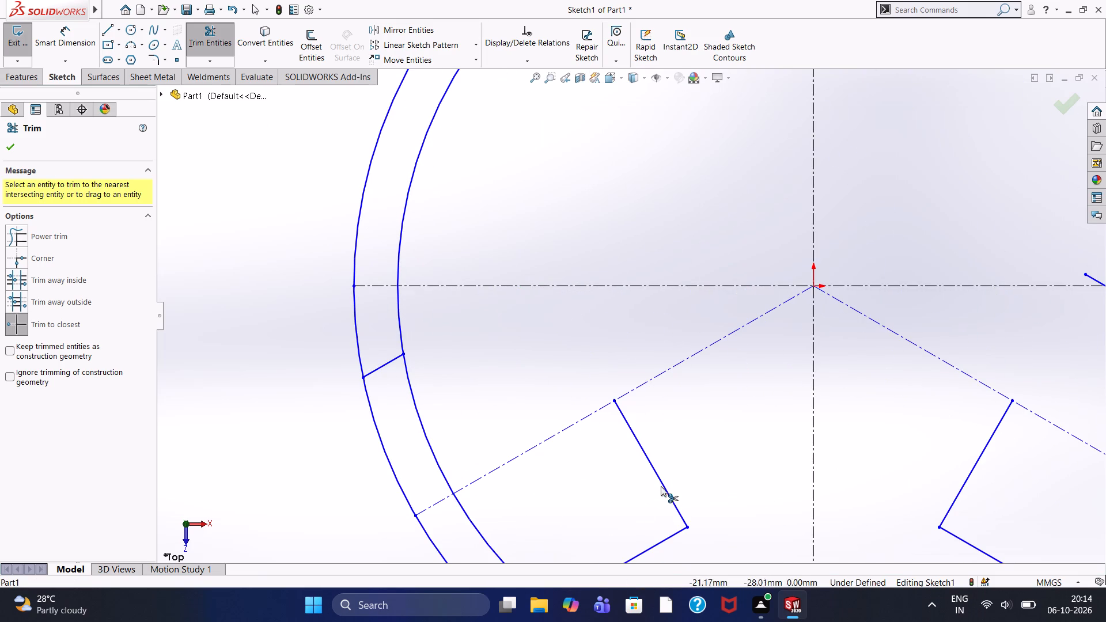
left_click(661, 485)
scroll(647, 529, "up", 2)
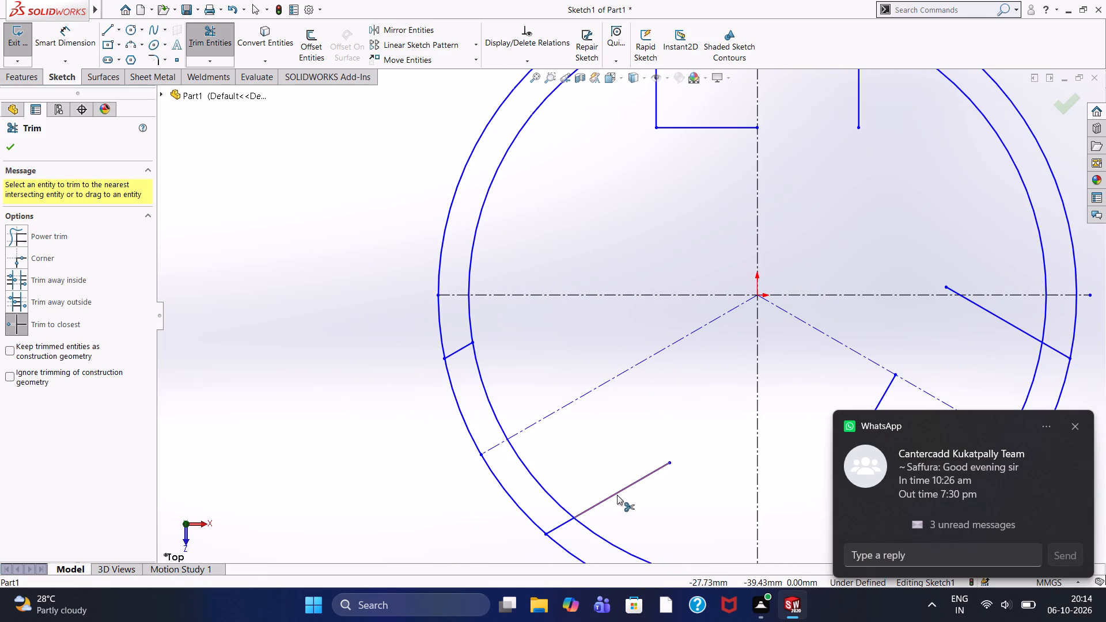
left_click(619, 491)
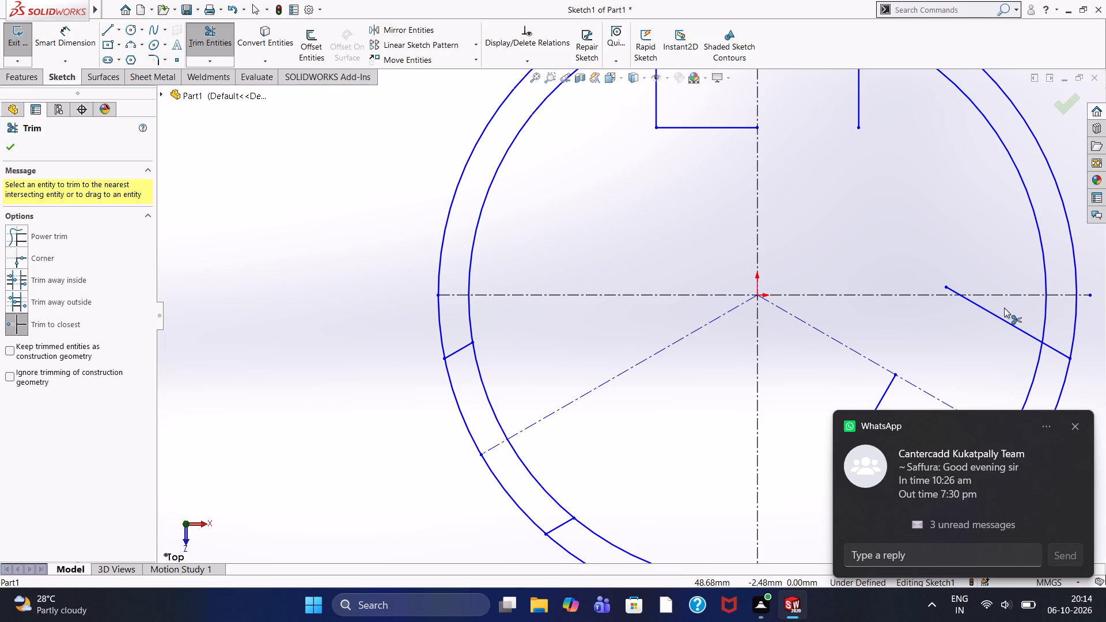
Trim the lower-right notch's upper side line back to the inner circle, including the leftover piece above the horizontal centerline.
left_click(992, 314)
scroll(976, 309, "down", 2)
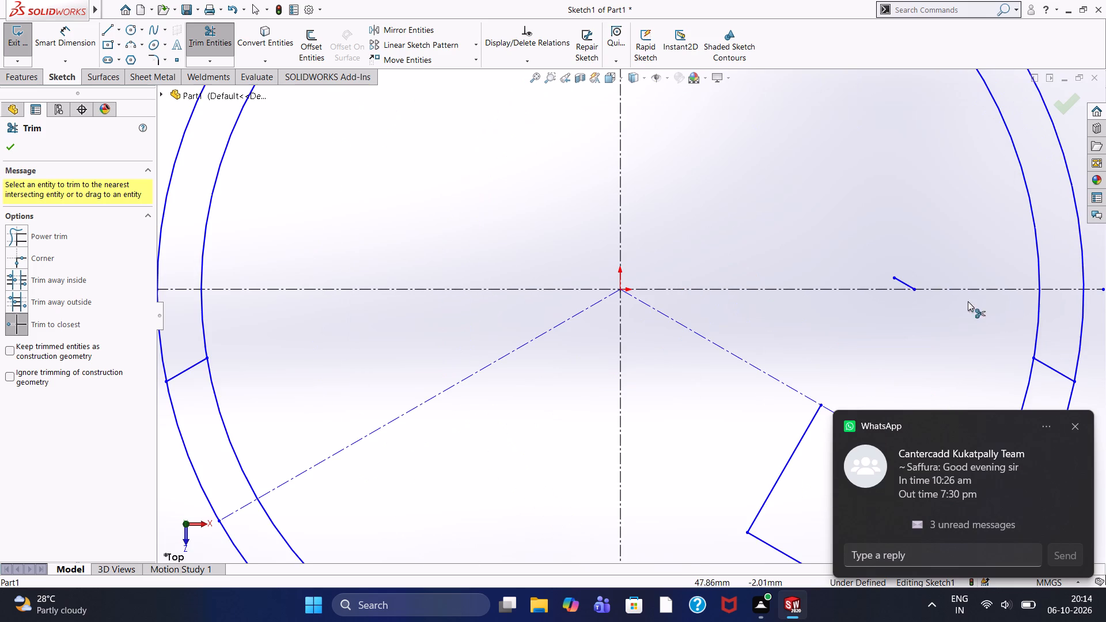
left_click(901, 283)
Trim the upper notch's two vertical side lines back to the inner circle and remove its horizontal base line.
scroll(870, 280, "up", 3)
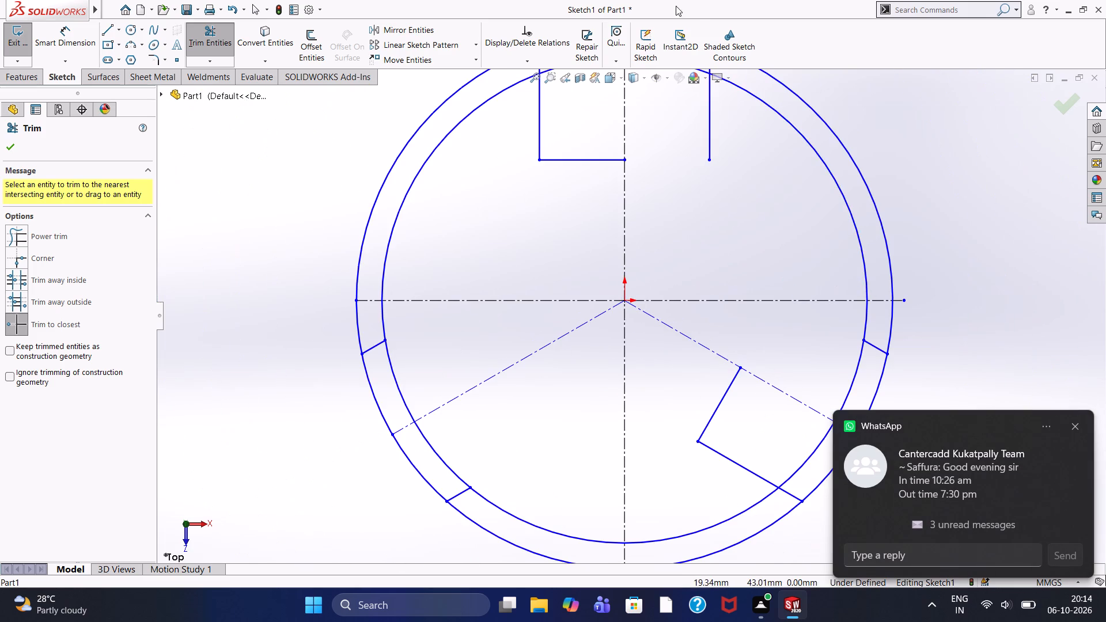
scroll(718, 142, "up", 3)
scroll(688, 198, "down", 5)
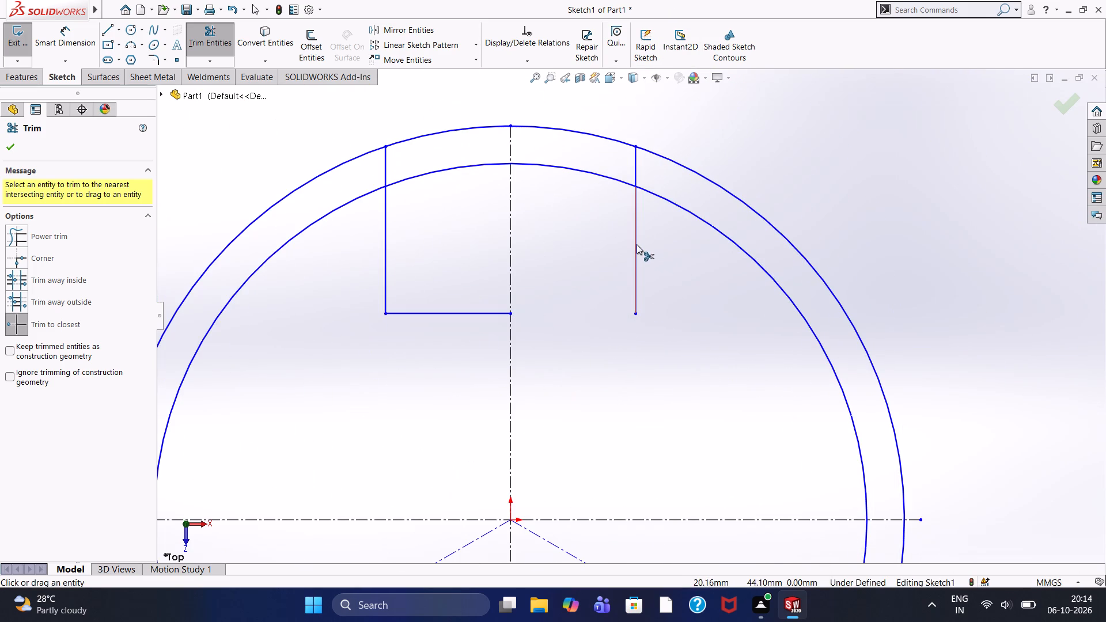
left_click(637, 244)
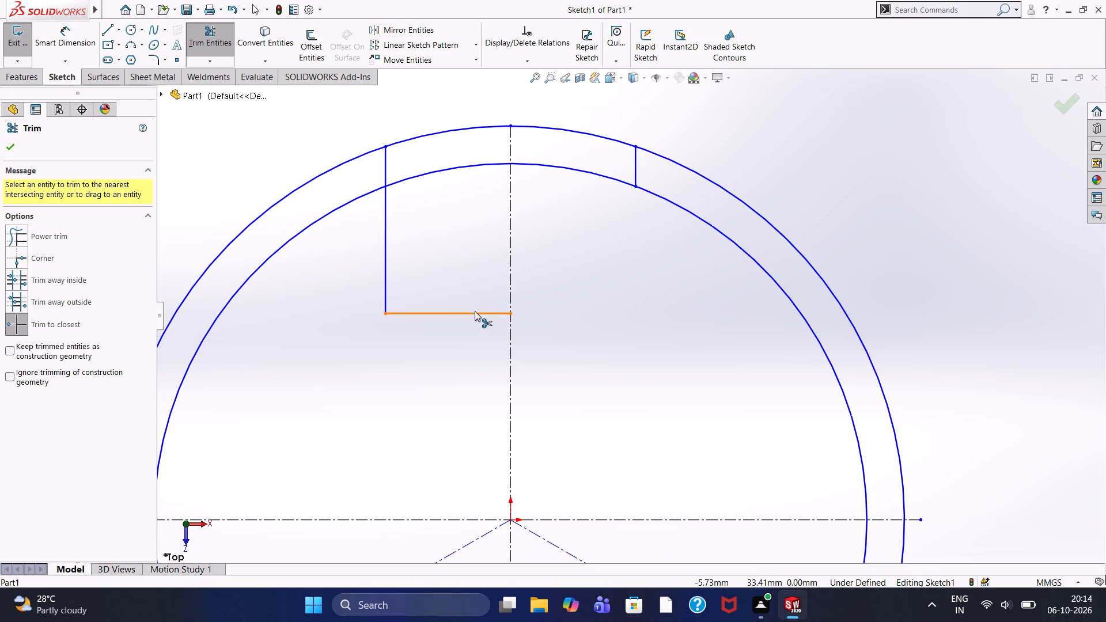
left_click(475, 311)
left_click(385, 261)
Remove the lower-right notch's perpendicular base line and trim its lower side line back to the inner circle.
scroll(552, 347, "up", 3)
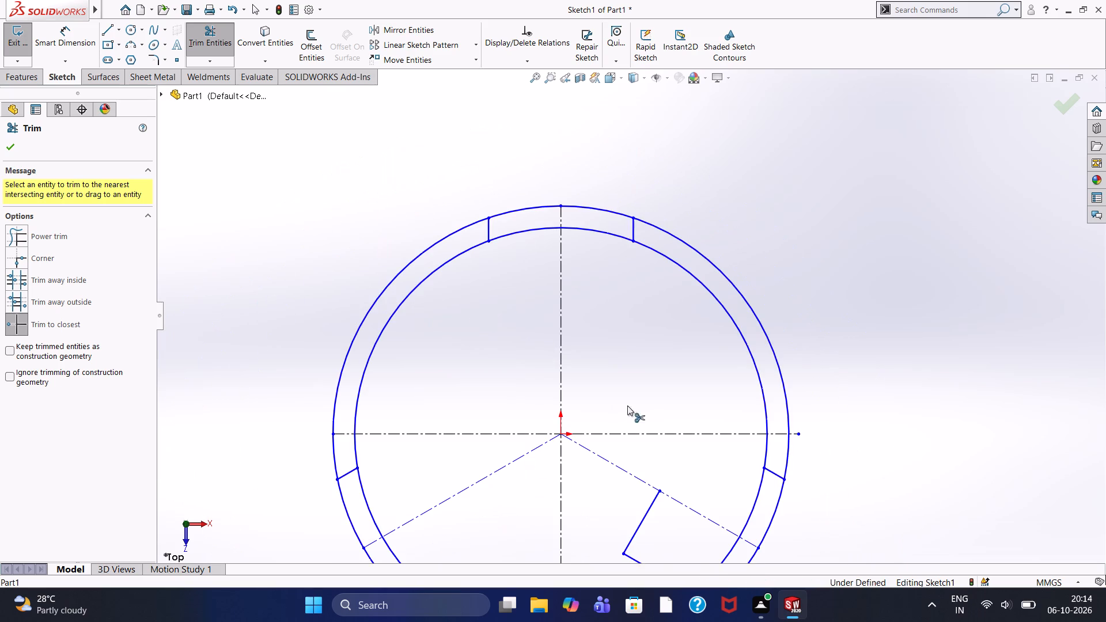
scroll(725, 492, "up", 5)
scroll(652, 407, "down", 3)
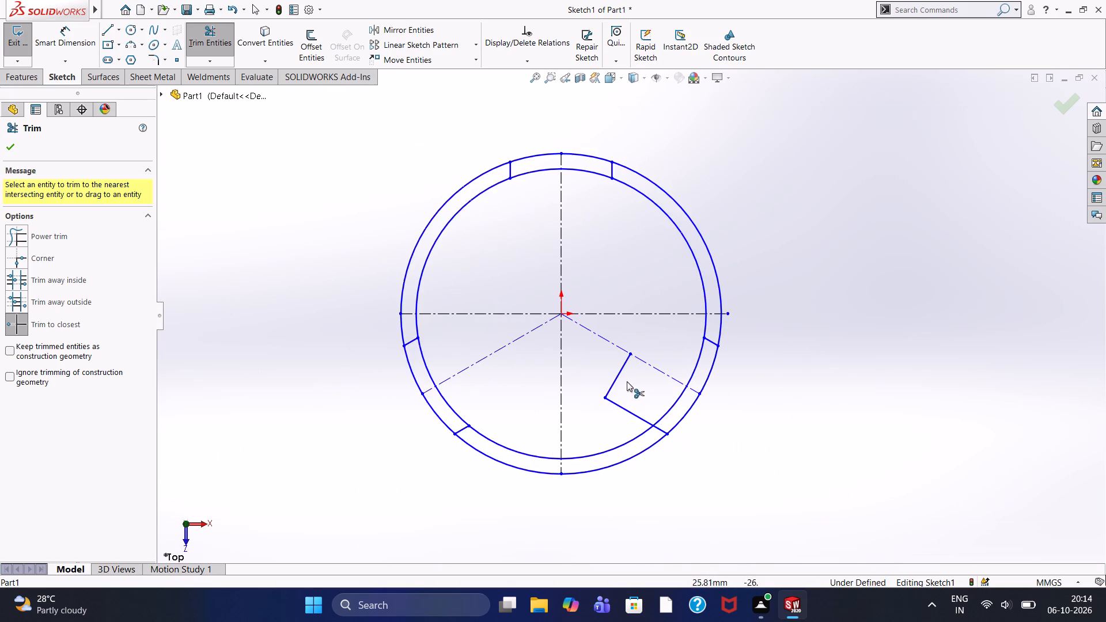
scroll(622, 375, "up", 1)
left_click(622, 365)
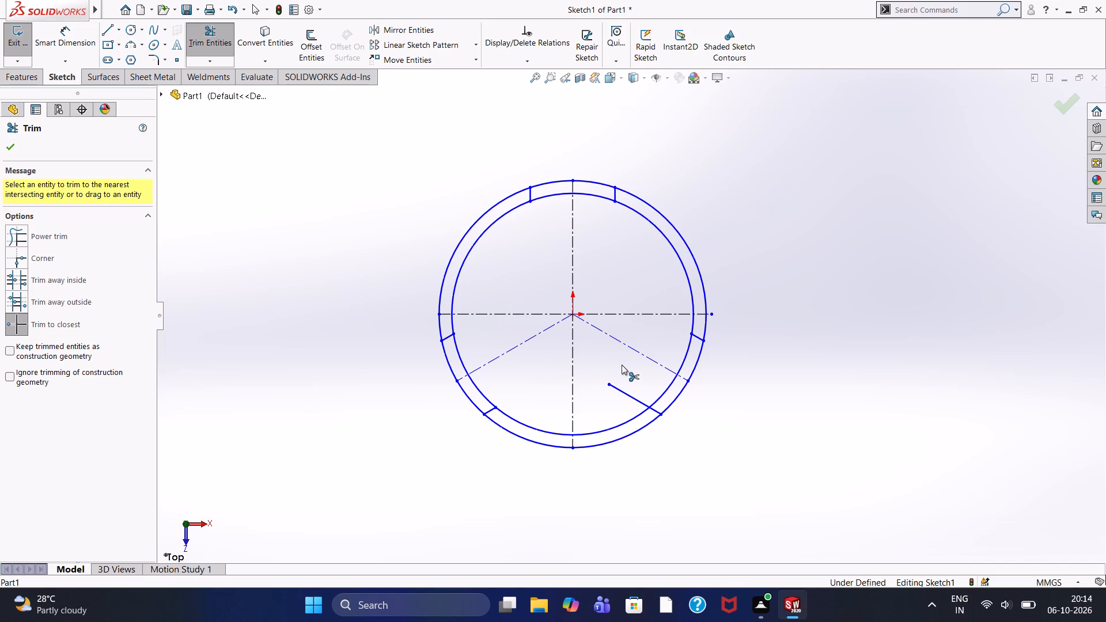
left_click(631, 399)
Trim away the inner circle's arcs between the side lines of the lower-left, upper and lower-right notches.
scroll(620, 392, "down", 1)
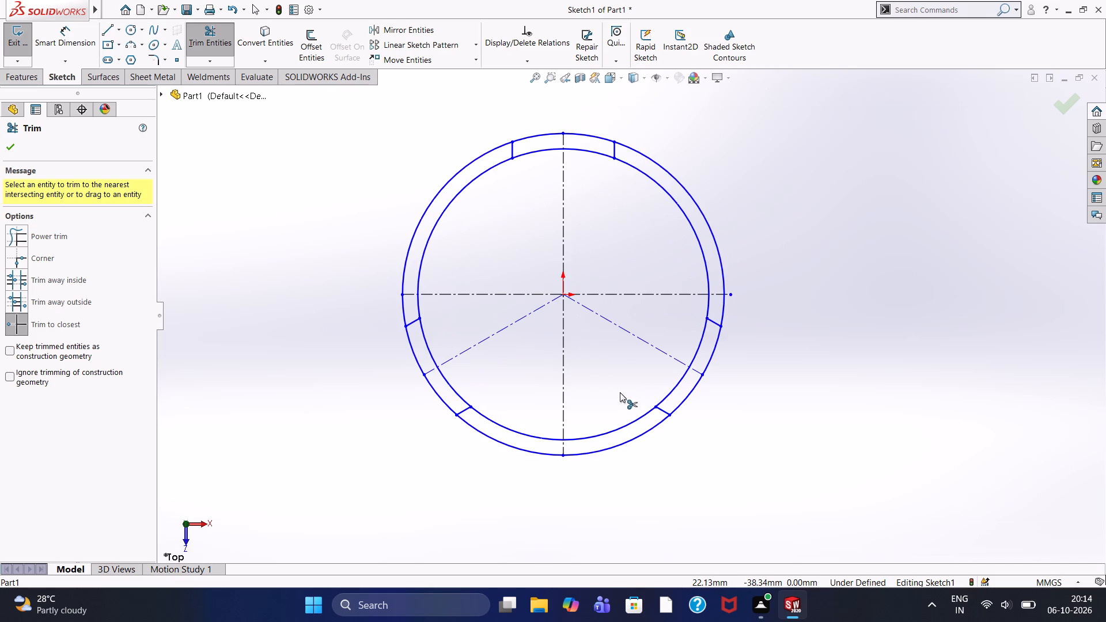
scroll(458, 407, "down", 1)
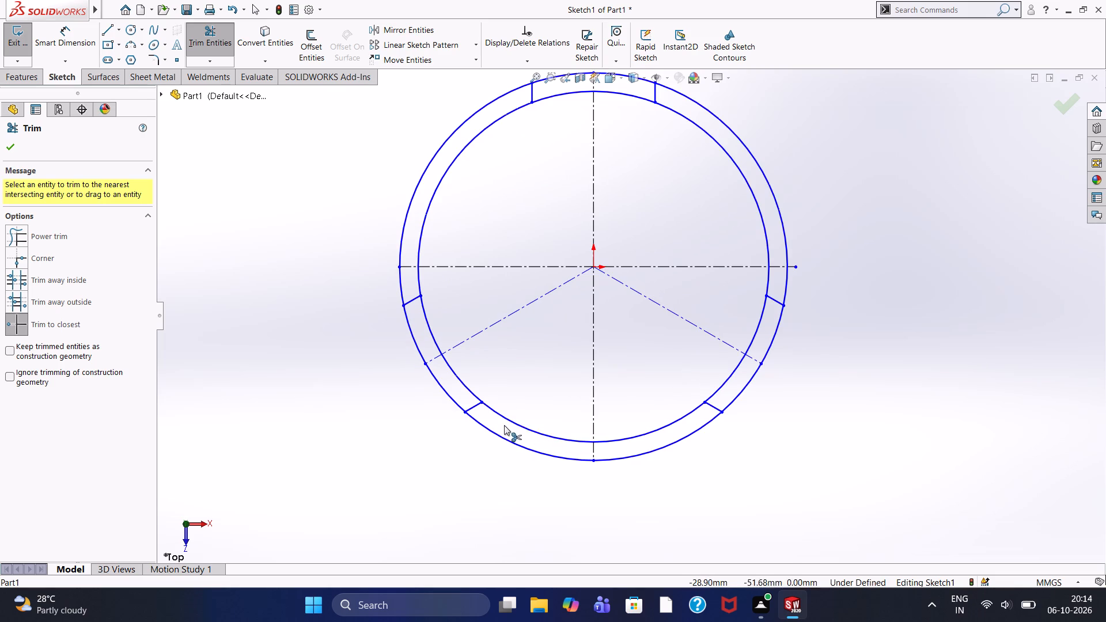
left_click(454, 370)
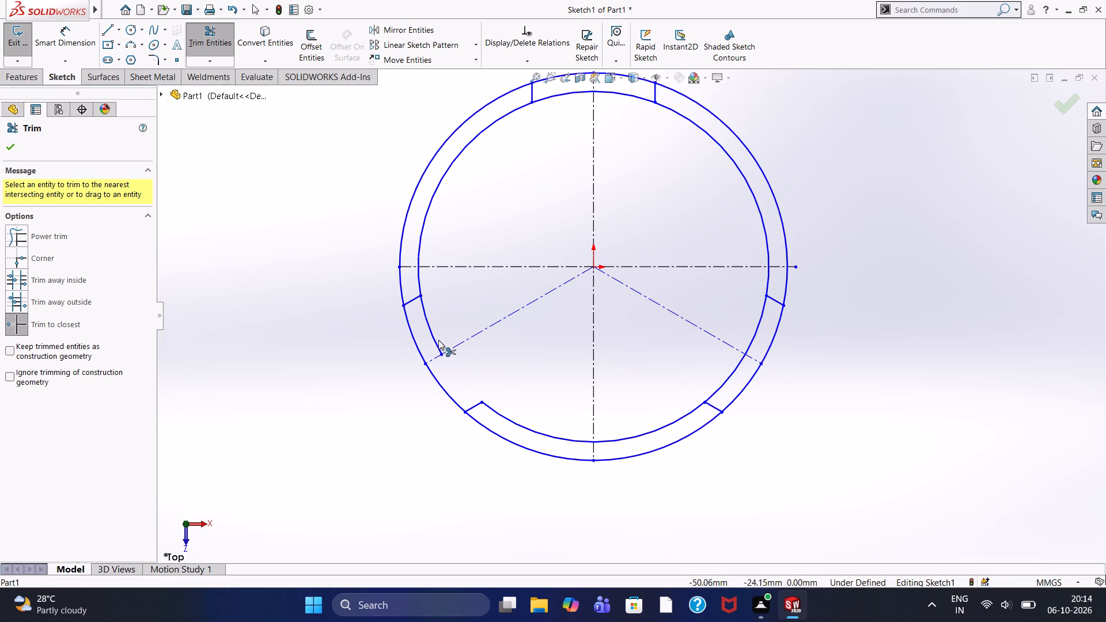
left_click(433, 331)
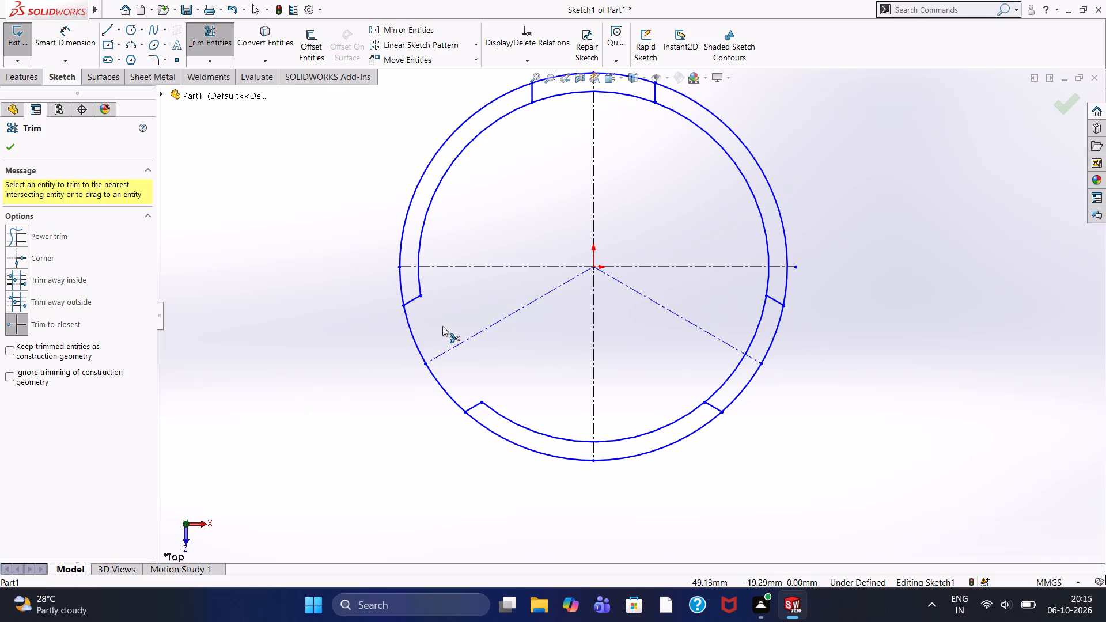
left_click(566, 94)
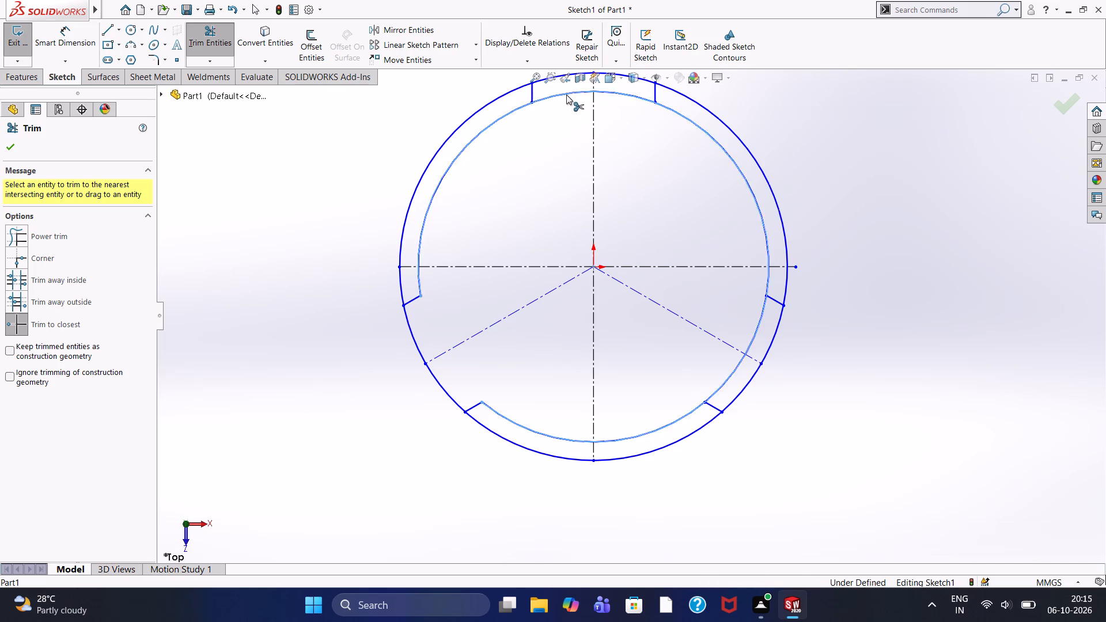
left_click(610, 94)
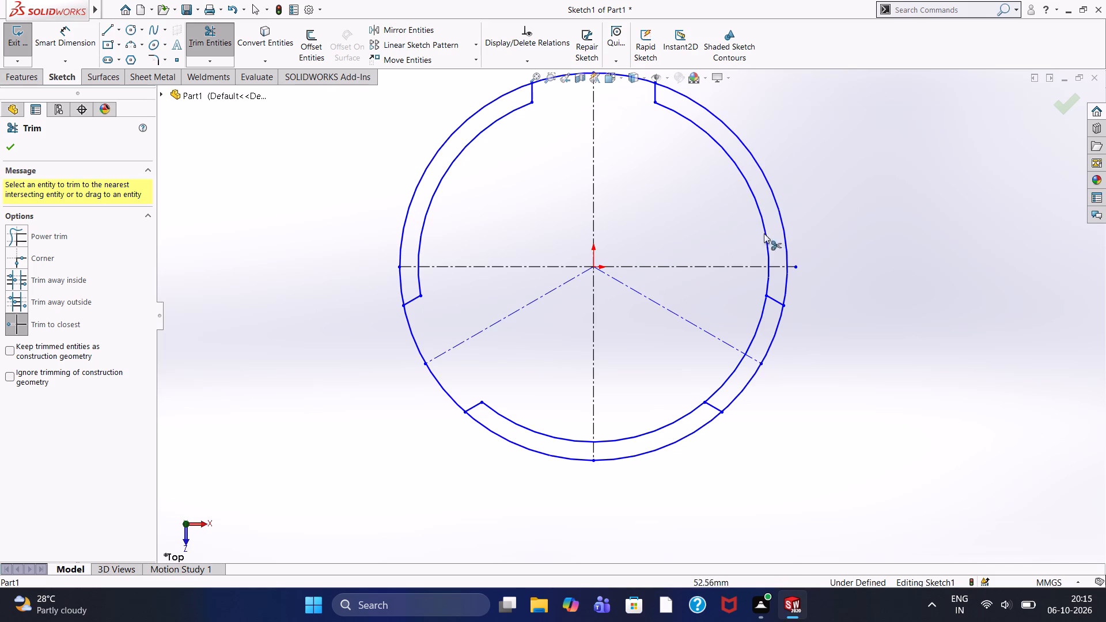
left_click(754, 329)
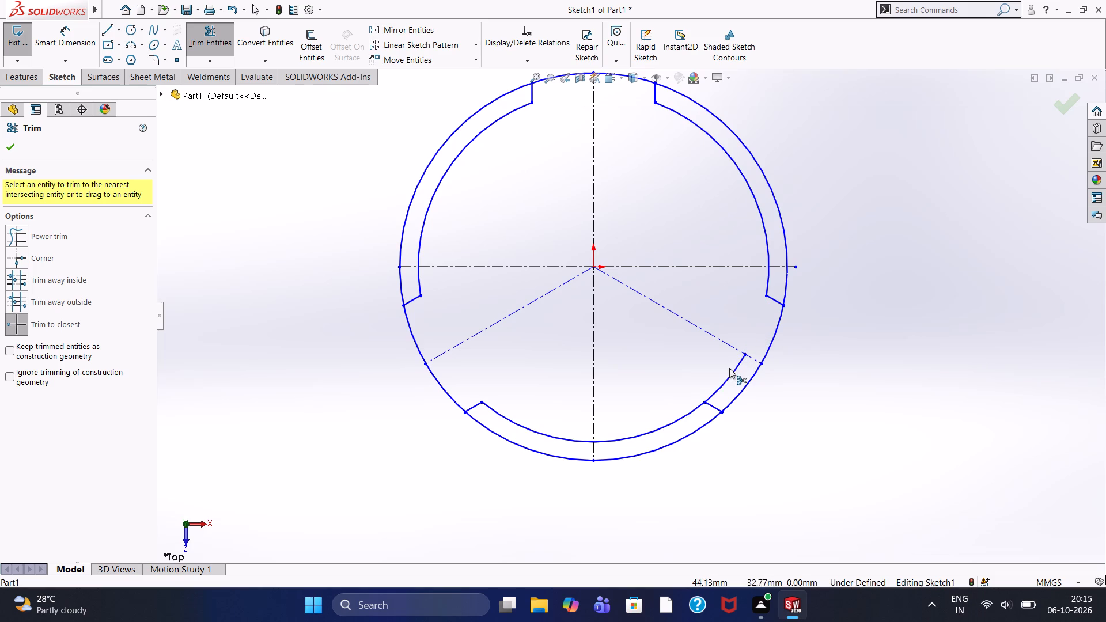
left_click(729, 377)
scroll(586, 293, "up", 3)
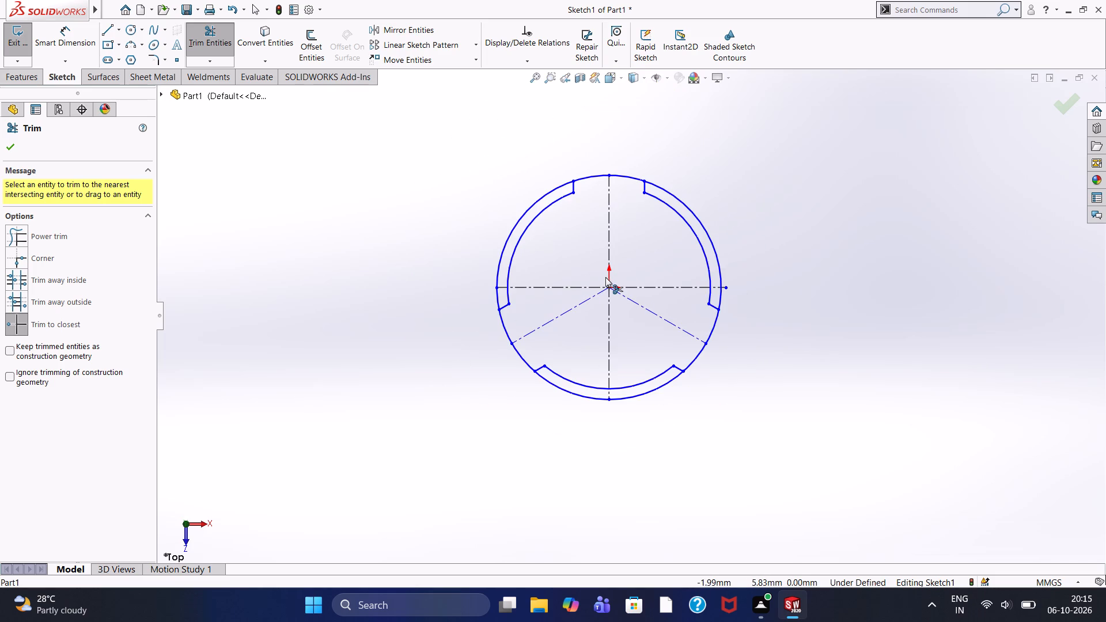
Trim away the outer circle's arcs between the three notches, including the leftover piece above the lower-left one, and finish trimming.
left_click(550, 191)
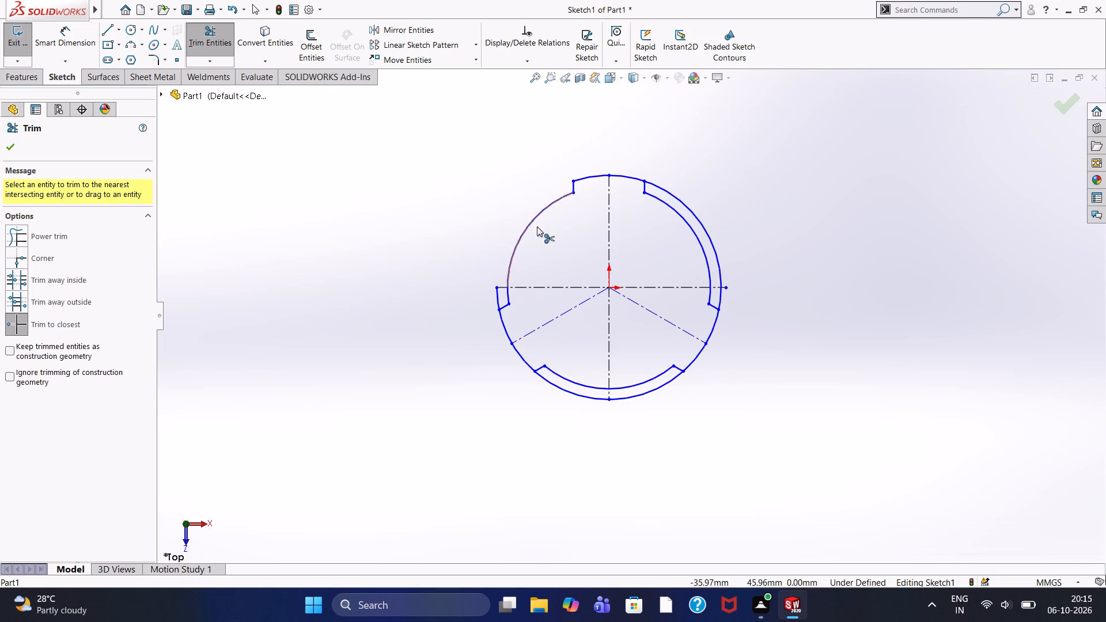
left_click(555, 387)
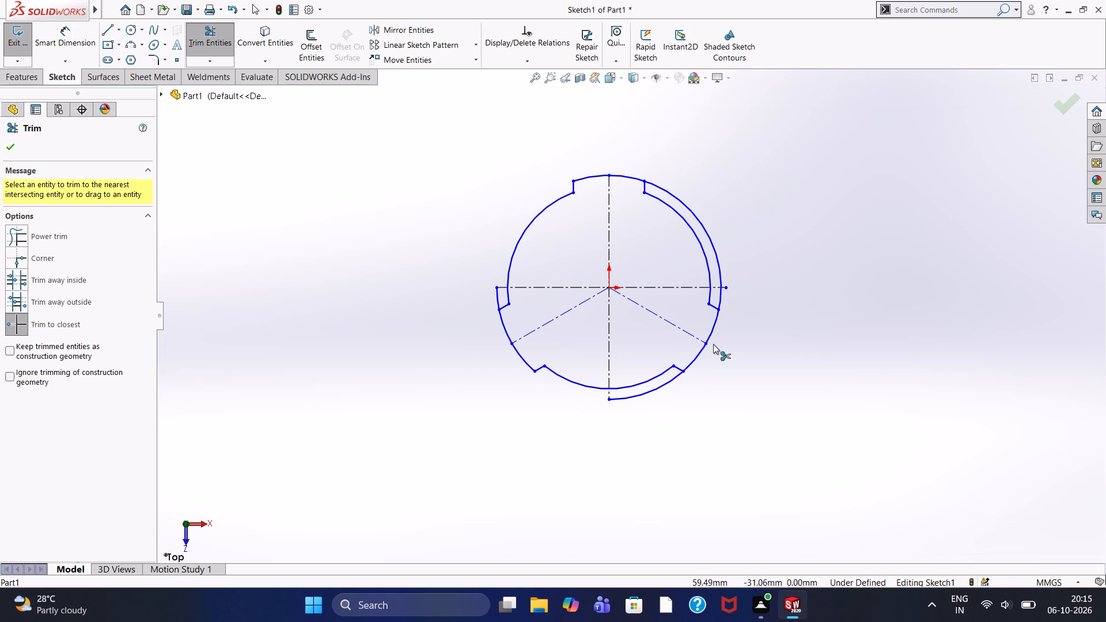
left_click(658, 388)
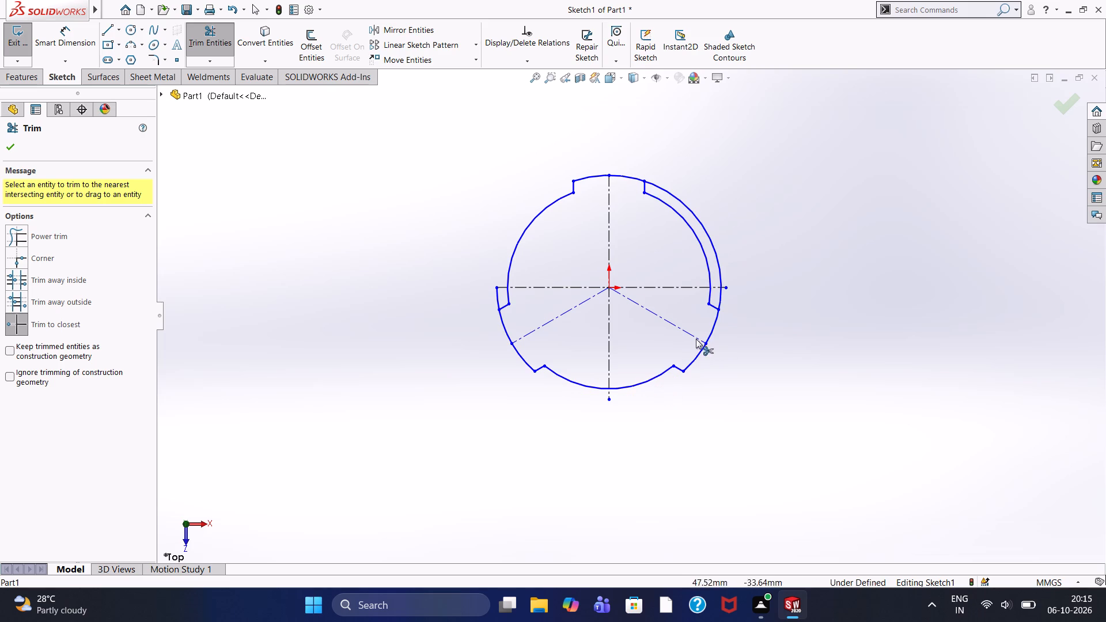
left_click(720, 298)
left_click(717, 256)
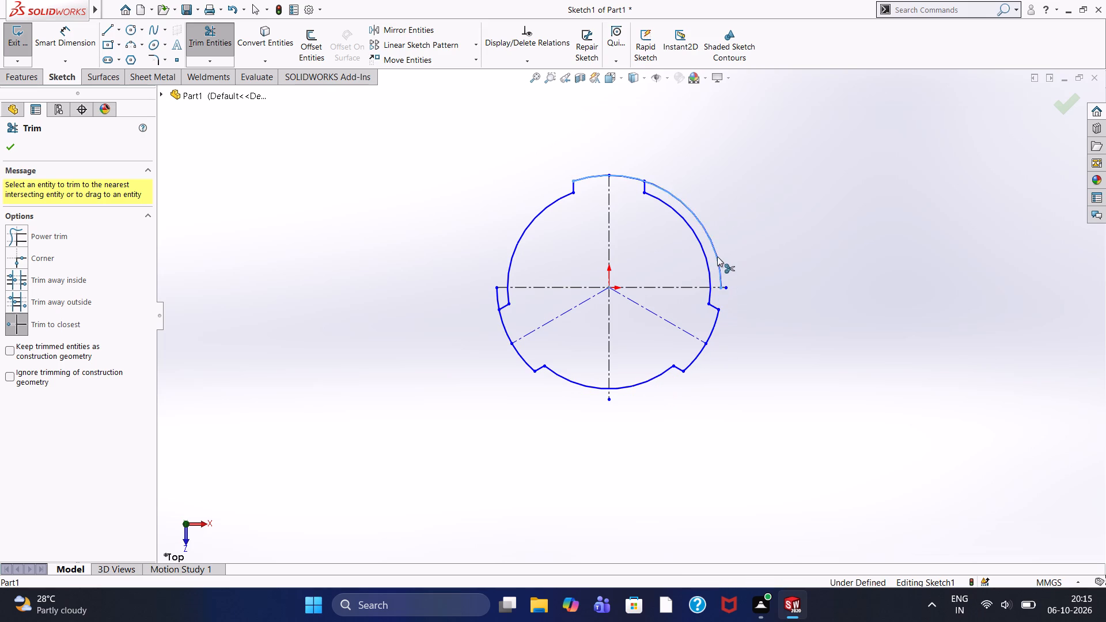
scroll(641, 323, "up", 1)
scroll(530, 309, "down", 2)
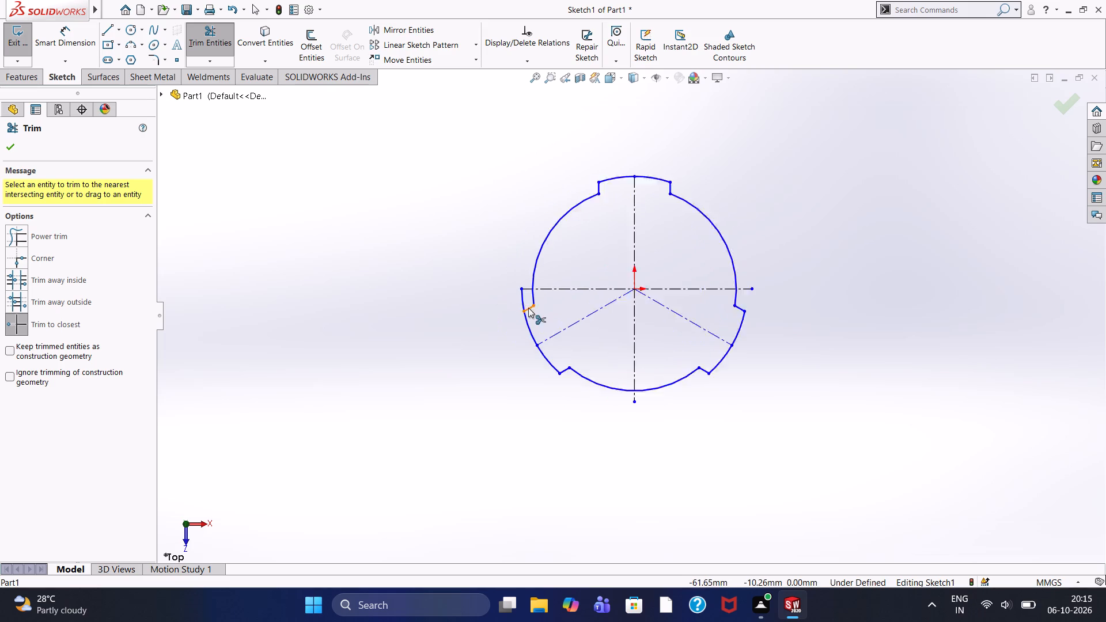
scroll(528, 308, "down", 1)
left_click(533, 295)
scroll(679, 314, "up", 4)
scroll(713, 351, "up", 1)
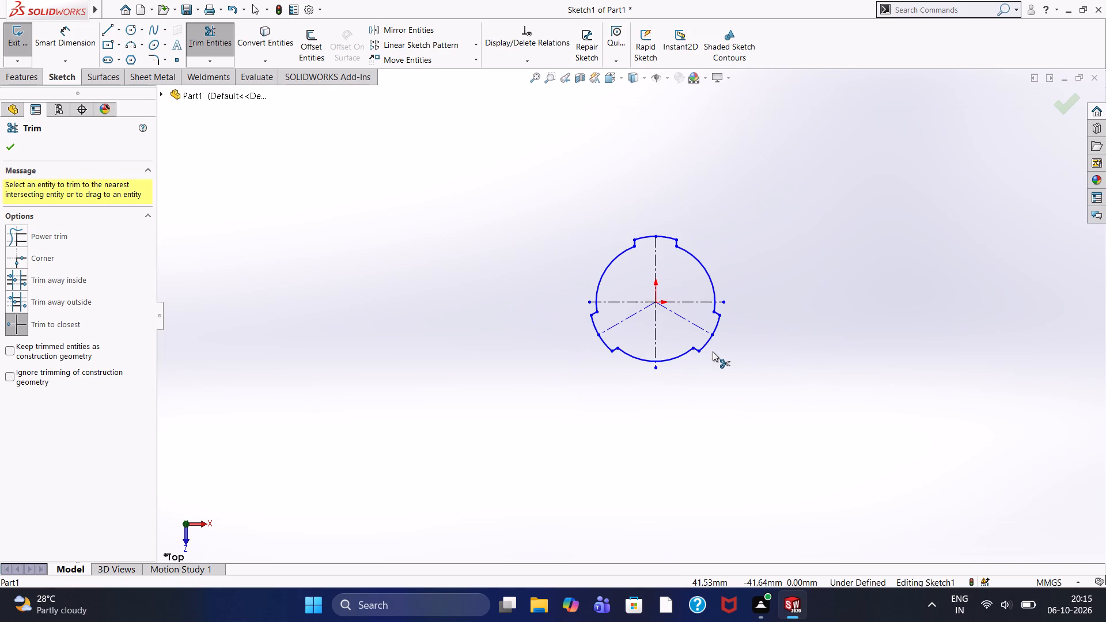
scroll(713, 351, "down", 2)
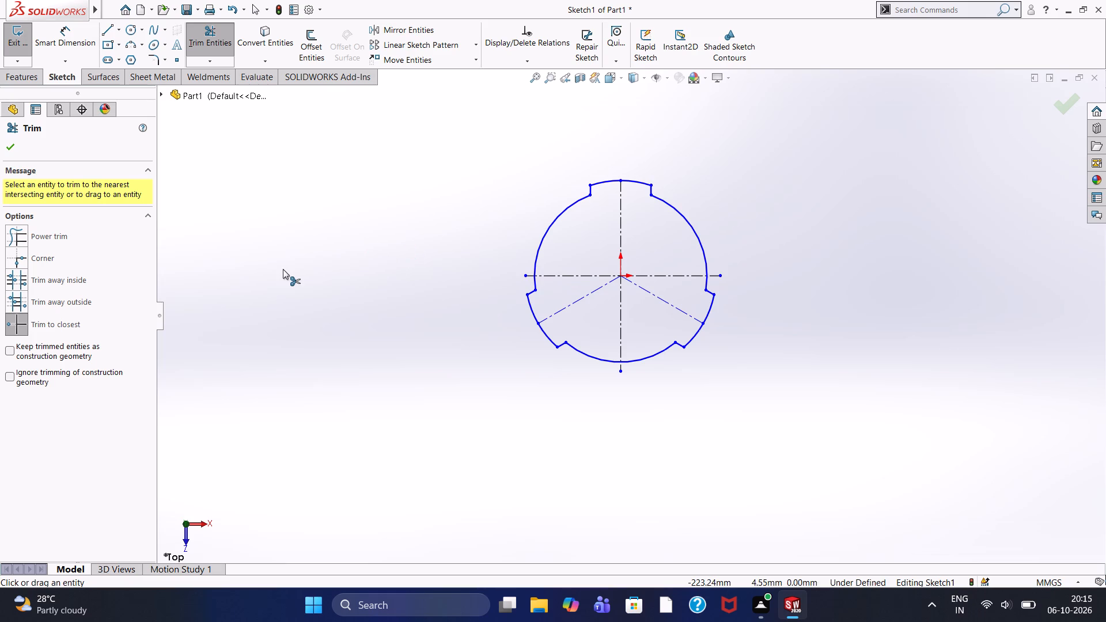
left_click(9, 145)
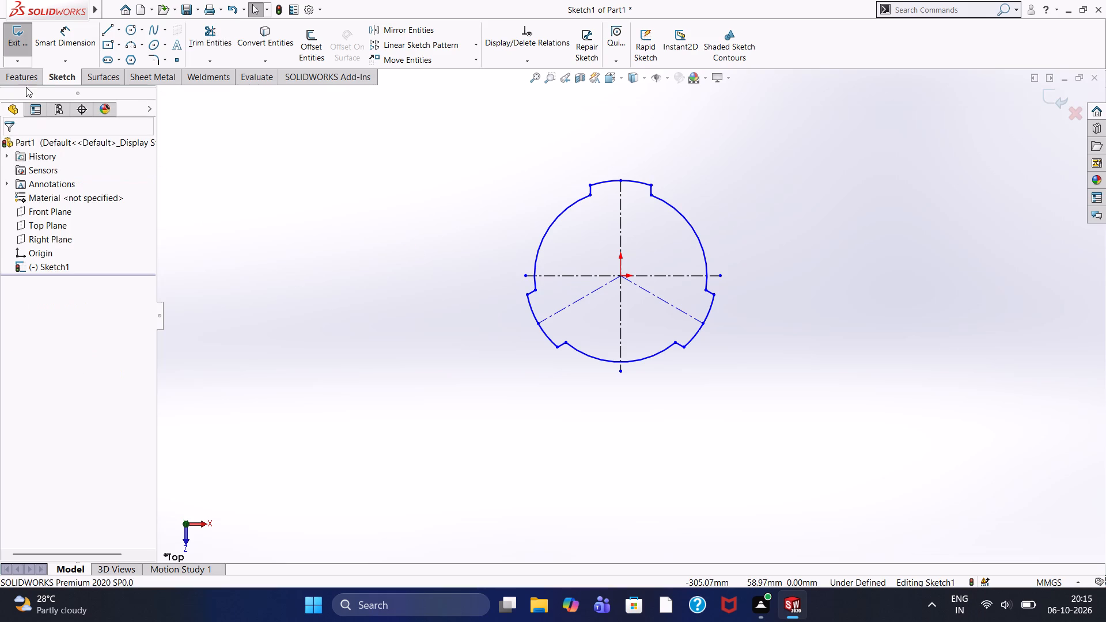
Extrude the trimmed three-lobed profile as a 20 mm blind boss.
left_click(30, 77)
left_click(28, 63)
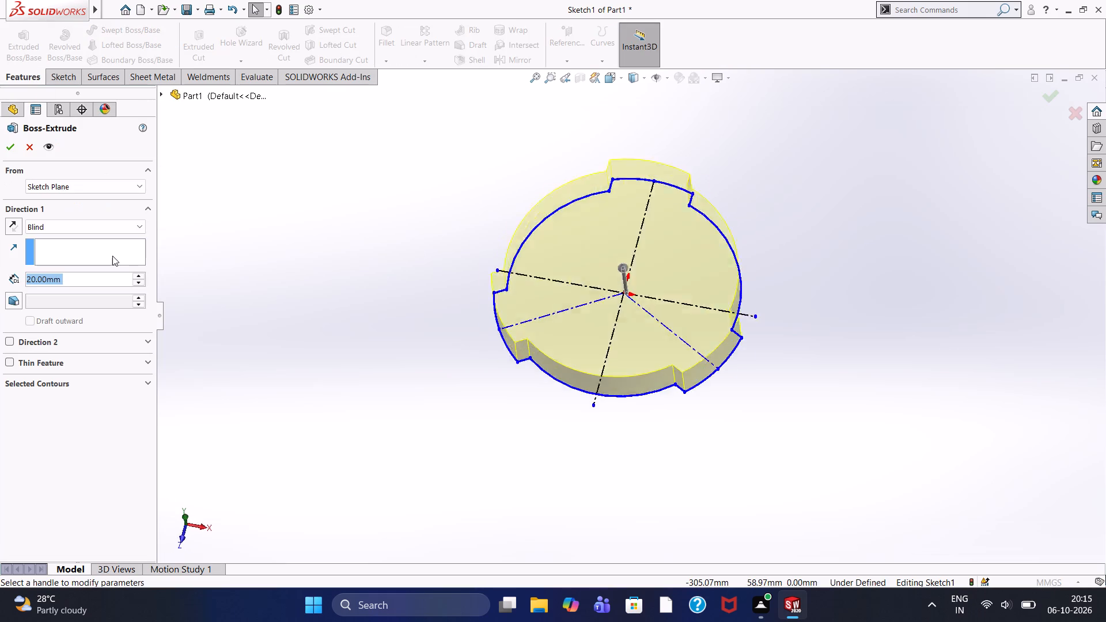
left_click(14, 150)
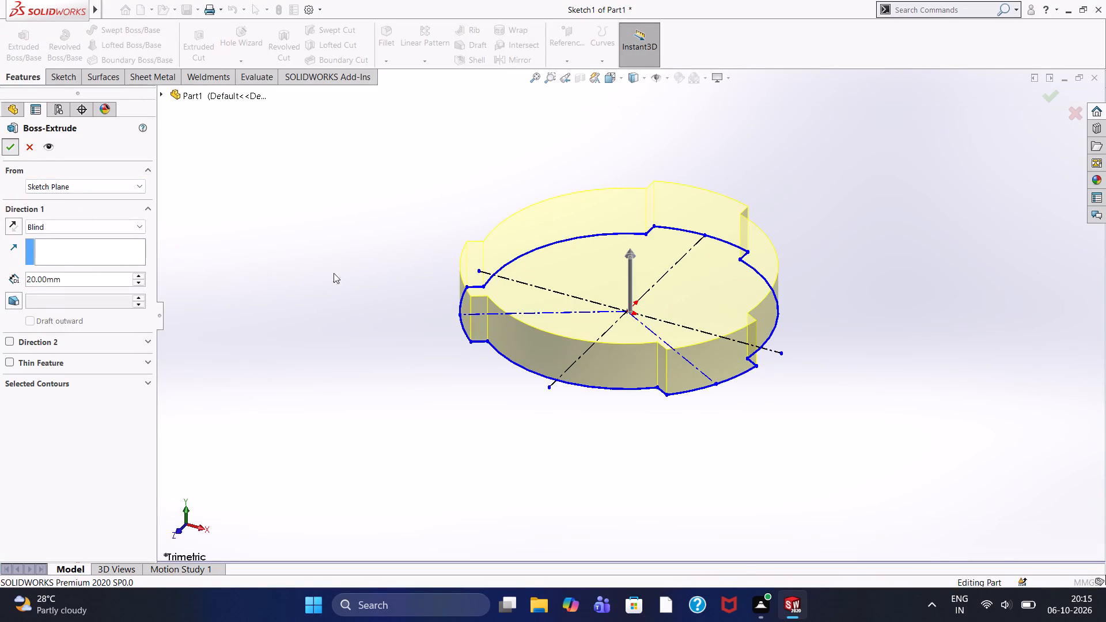
left_click(343, 267)
Start a sketch on the boss's top face and draw circles of 75 mm and 68 mm radius centred on the origin.
left_click(625, 290)
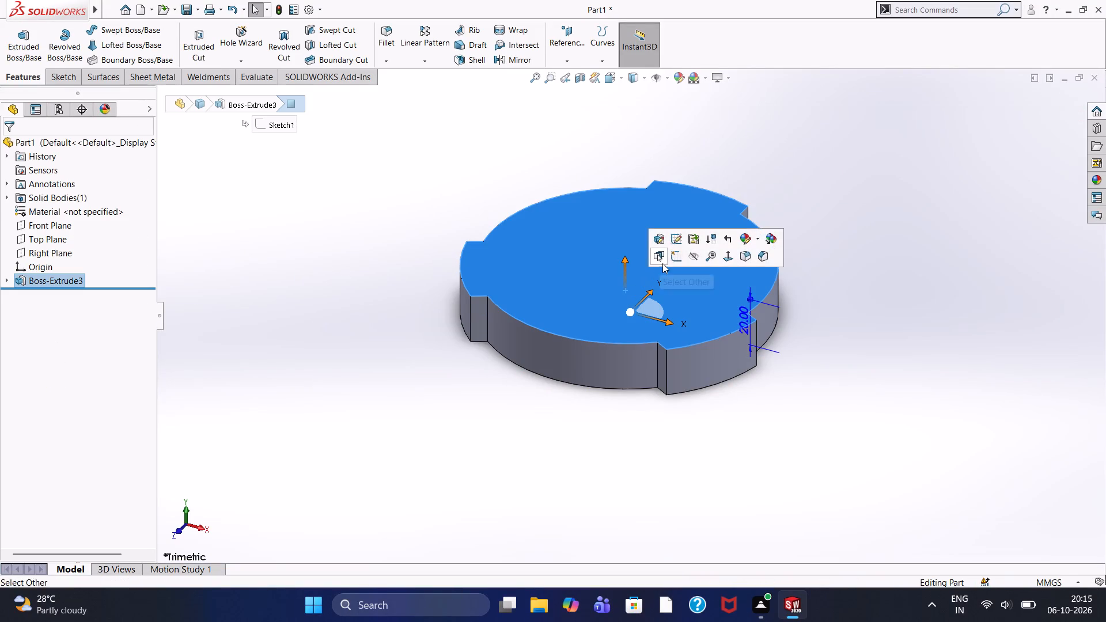
left_click(677, 259)
key("ctrl+8")
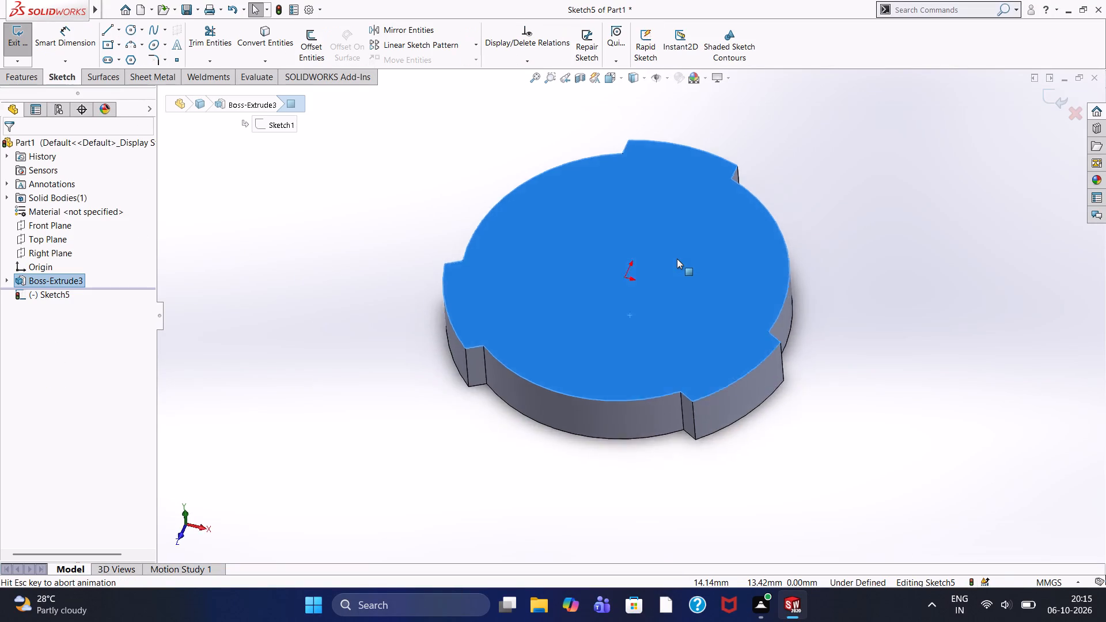
left_click(352, 211)
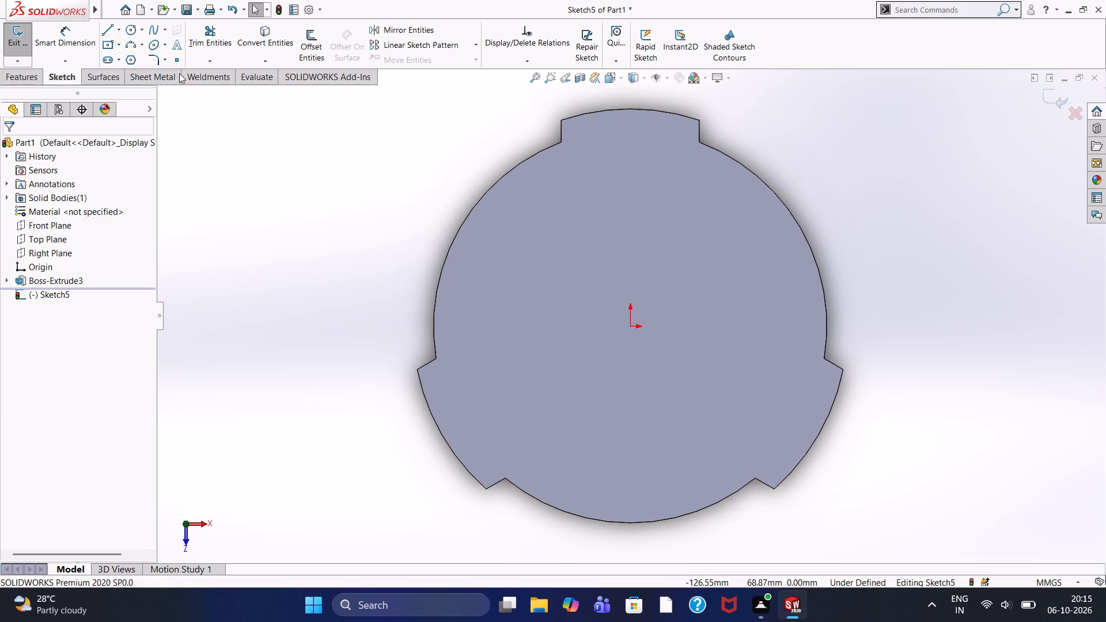
left_click(131, 33)
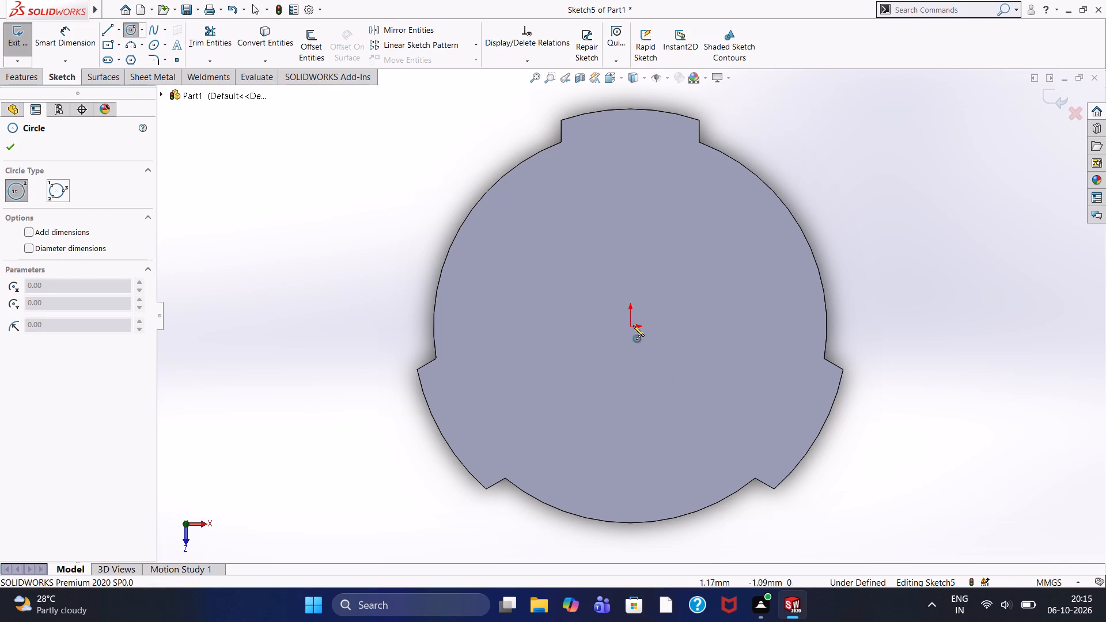
left_click(631, 325)
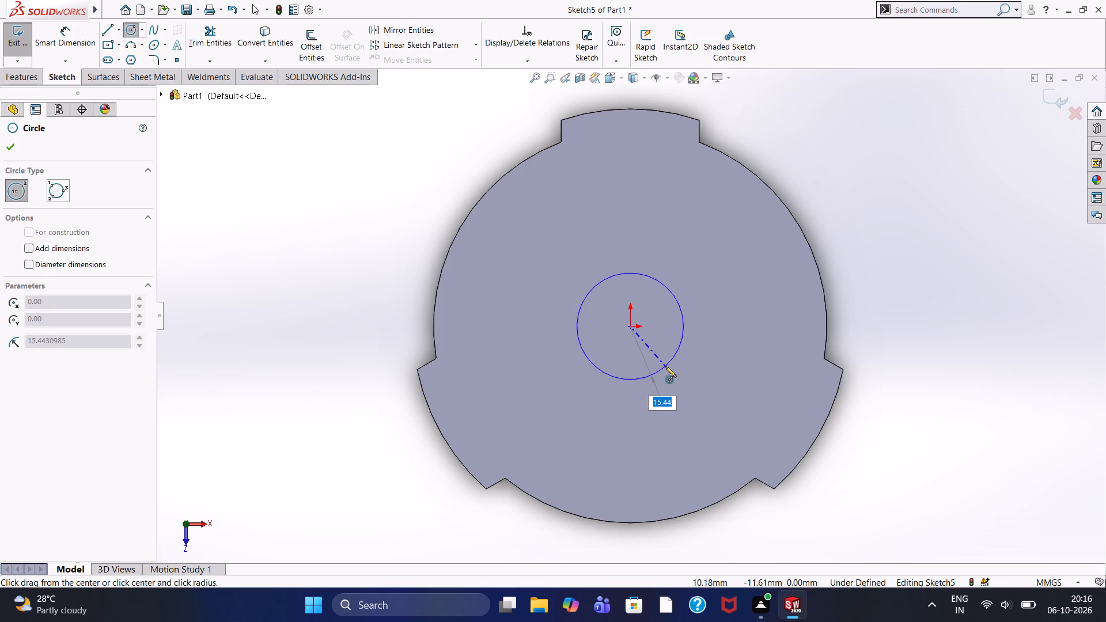
type("75")
key("Return")
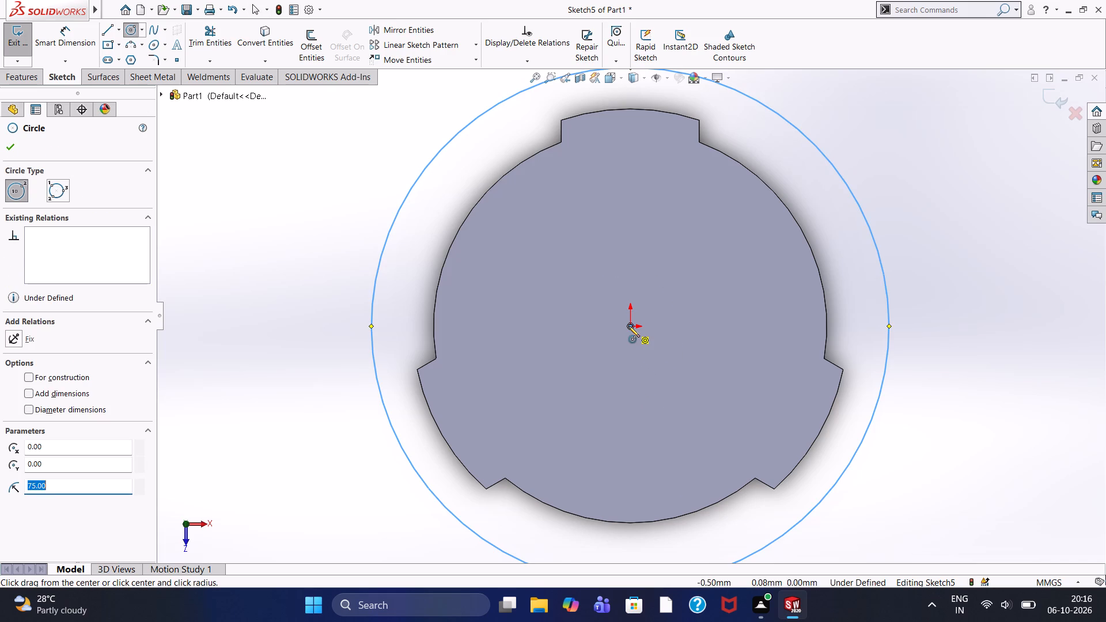
left_click(628, 326)
type("68")
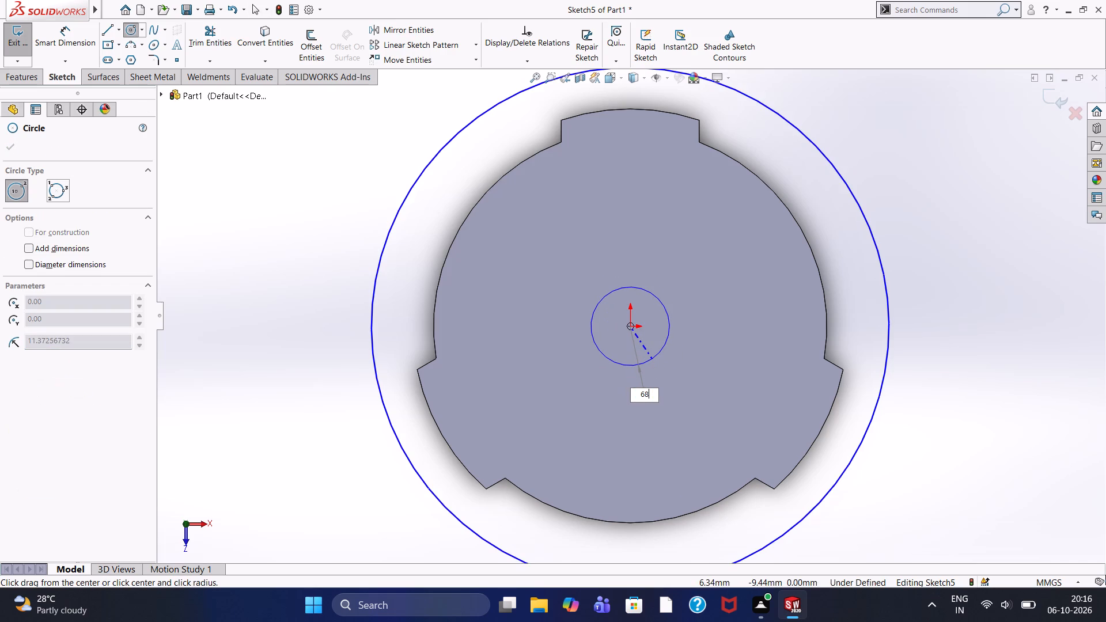
key("Return")
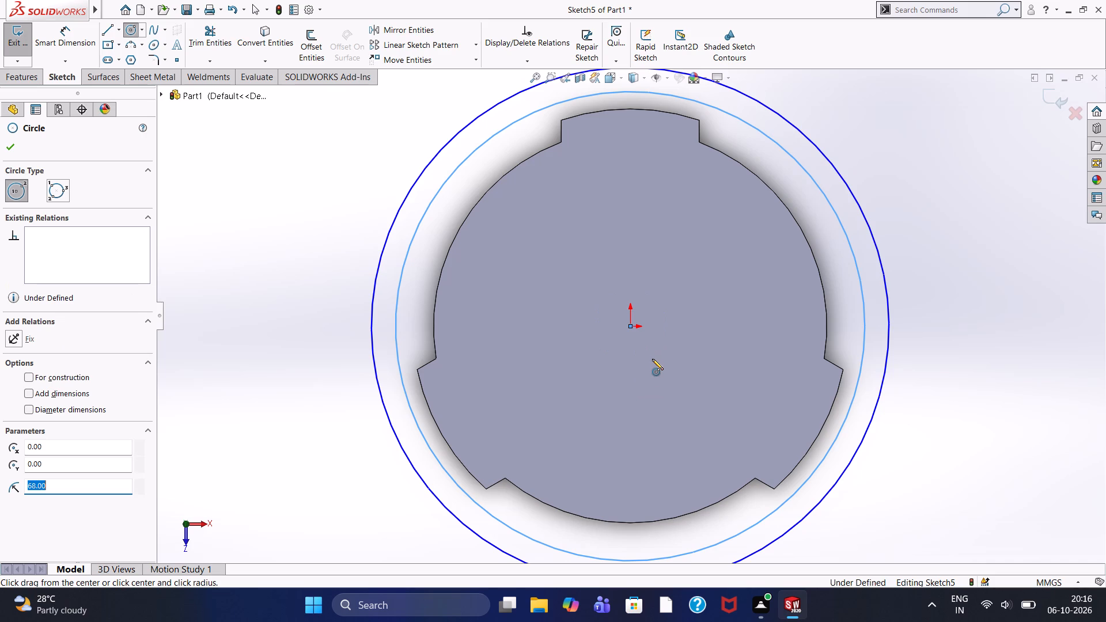
key("Escape")
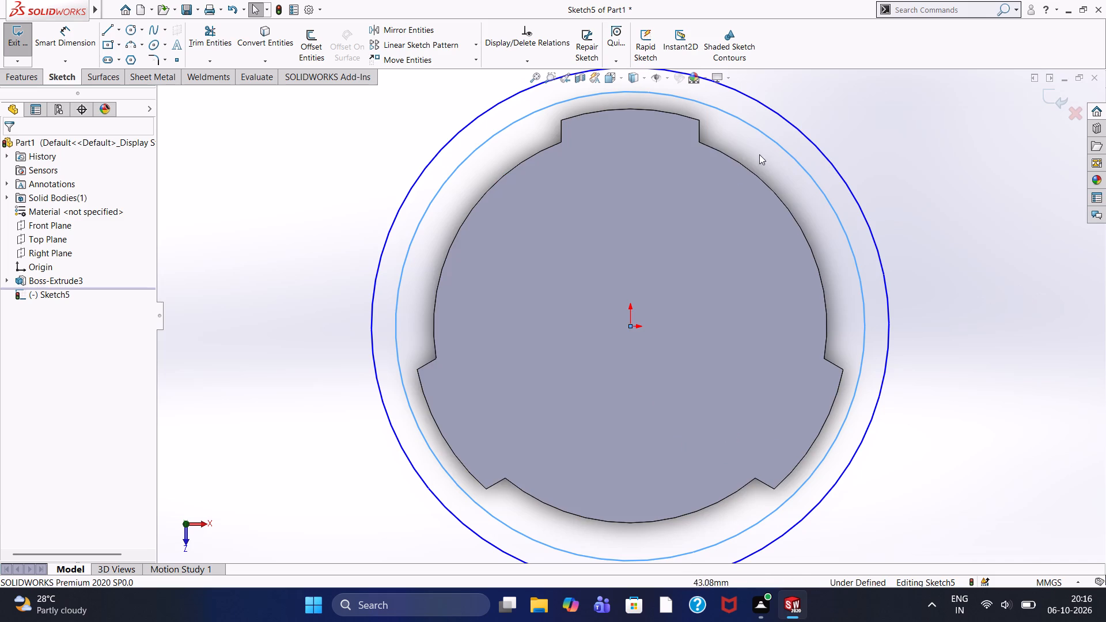
Draw a 70 mm vertical centerline outward from the midpoint of the upper lobe's outer arc.
scroll(718, 169, "up", 3)
scroll(624, 202, "down", 4)
scroll(660, 212, "up", 4)
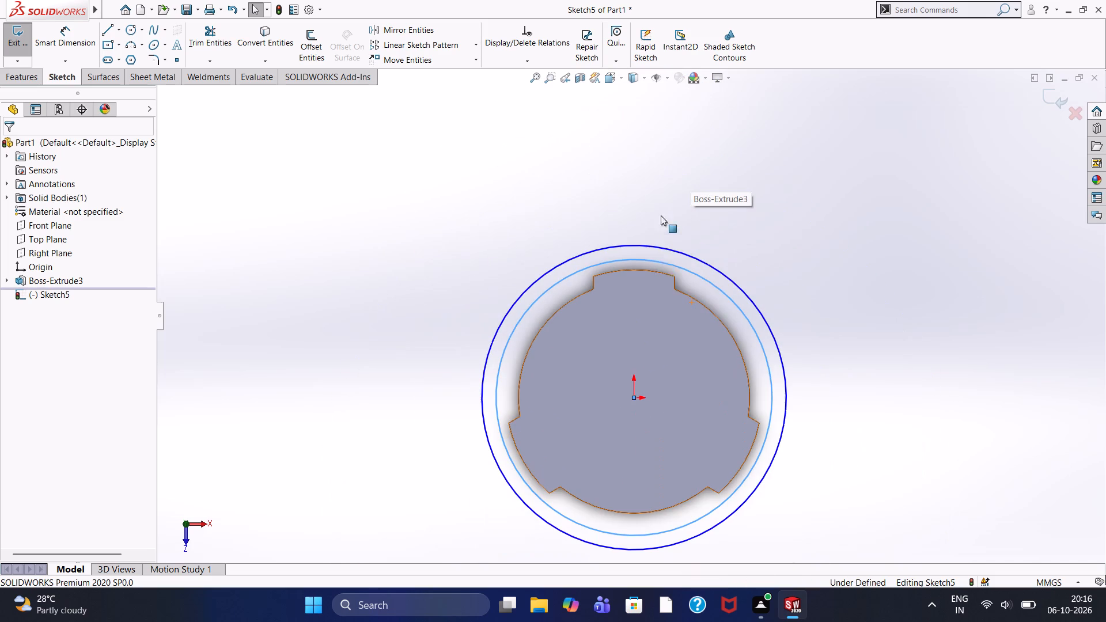
left_click(409, 175)
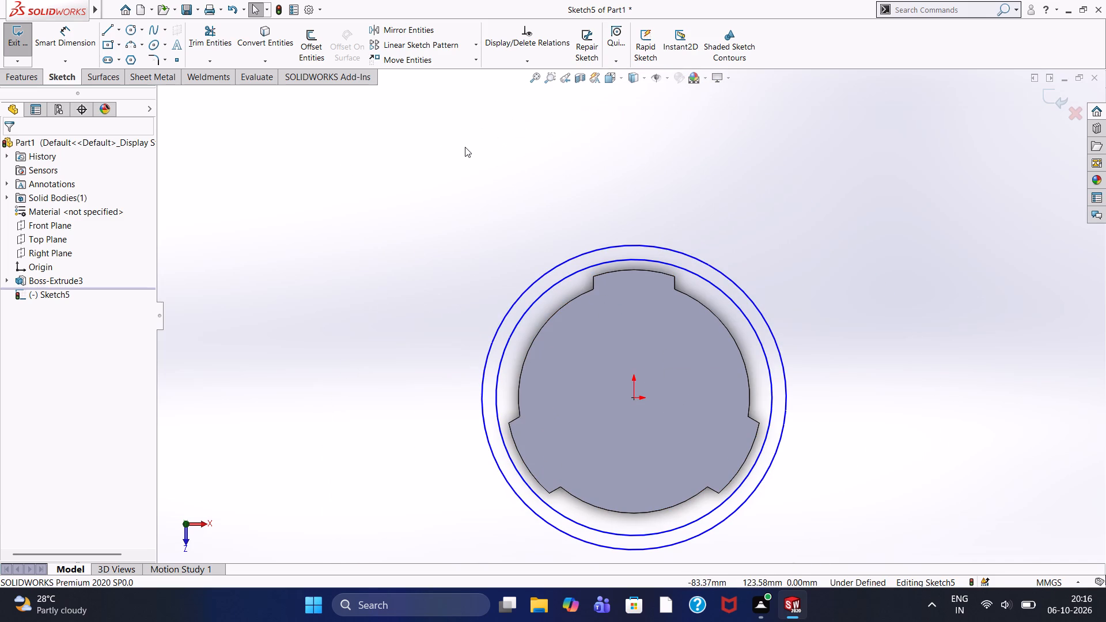
left_click(118, 31)
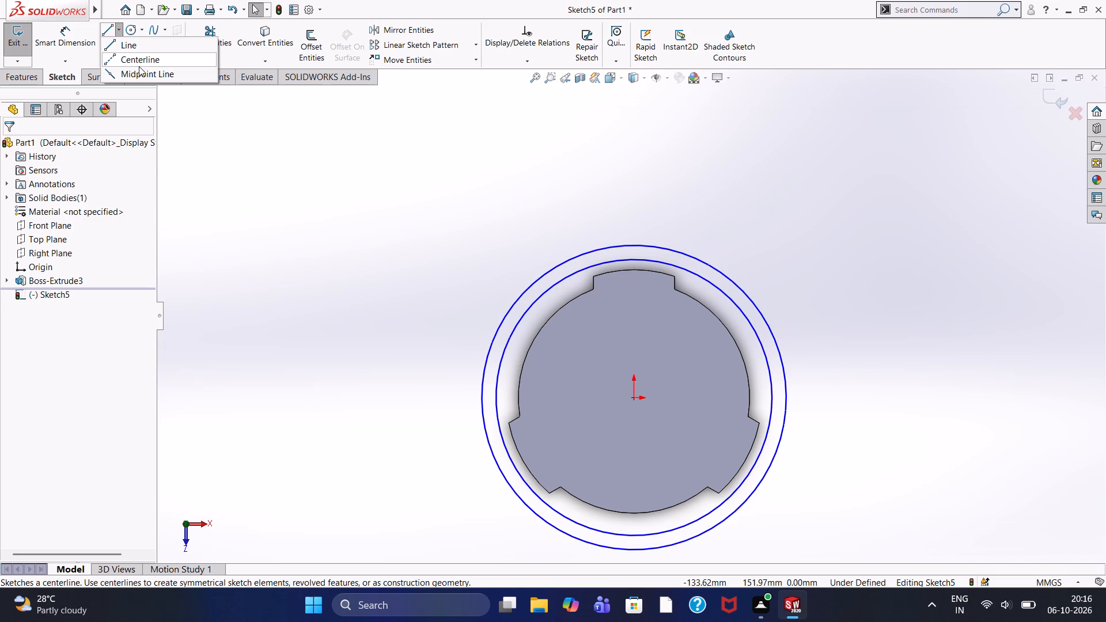
left_click(139, 66)
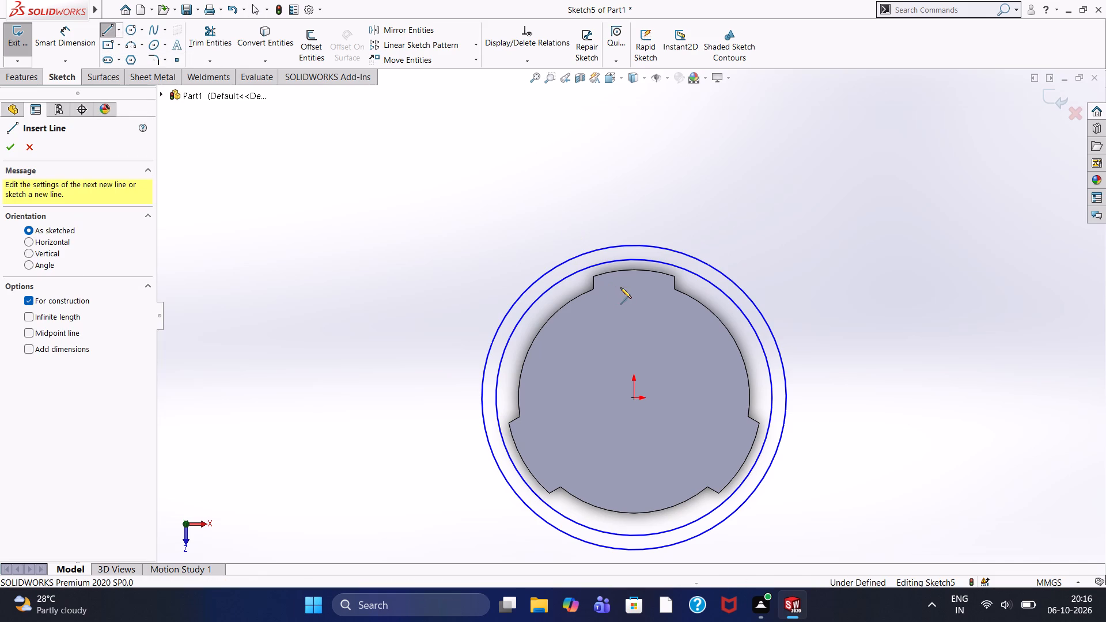
left_click(631, 268)
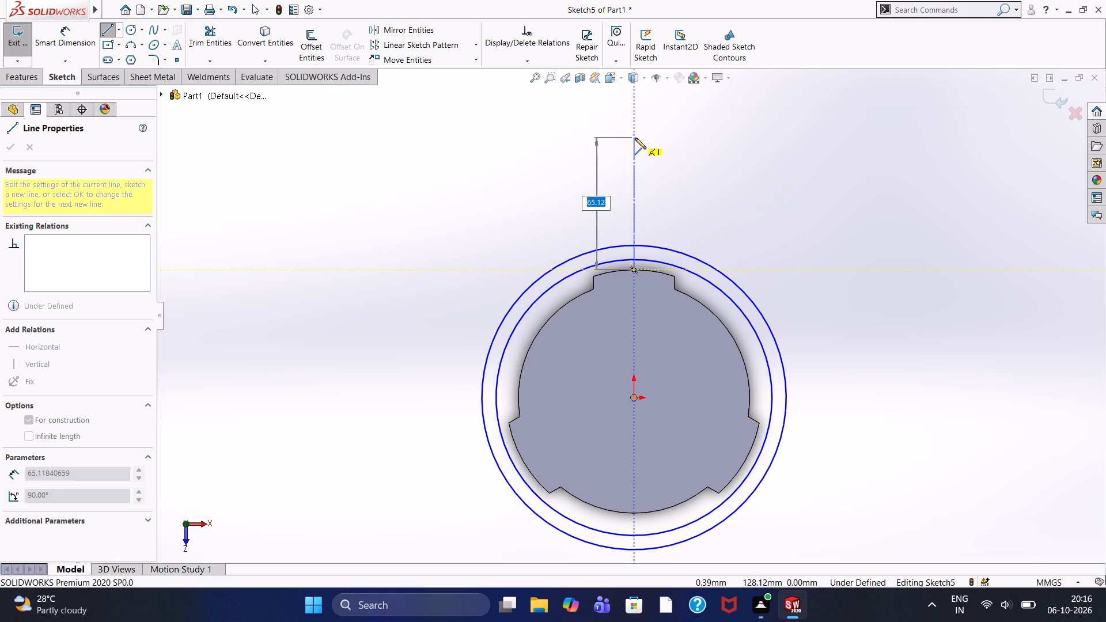
type("70")
key("Return")
key("Escape")
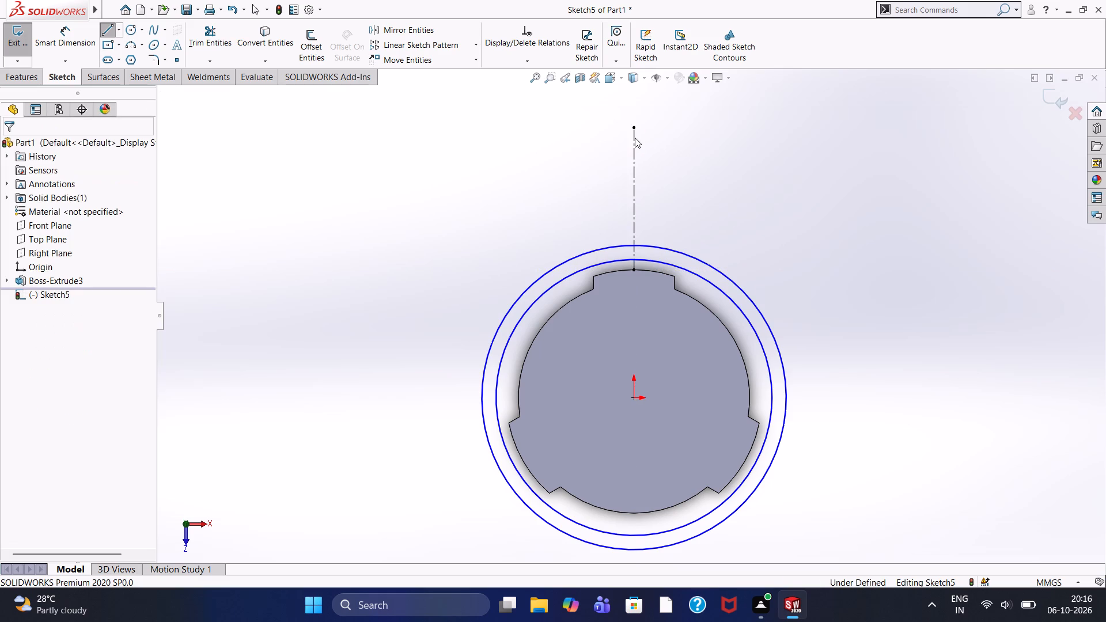
Draw a circle of 100 mm radius centred on the outer end of the vertical centerline.
left_click(131, 32)
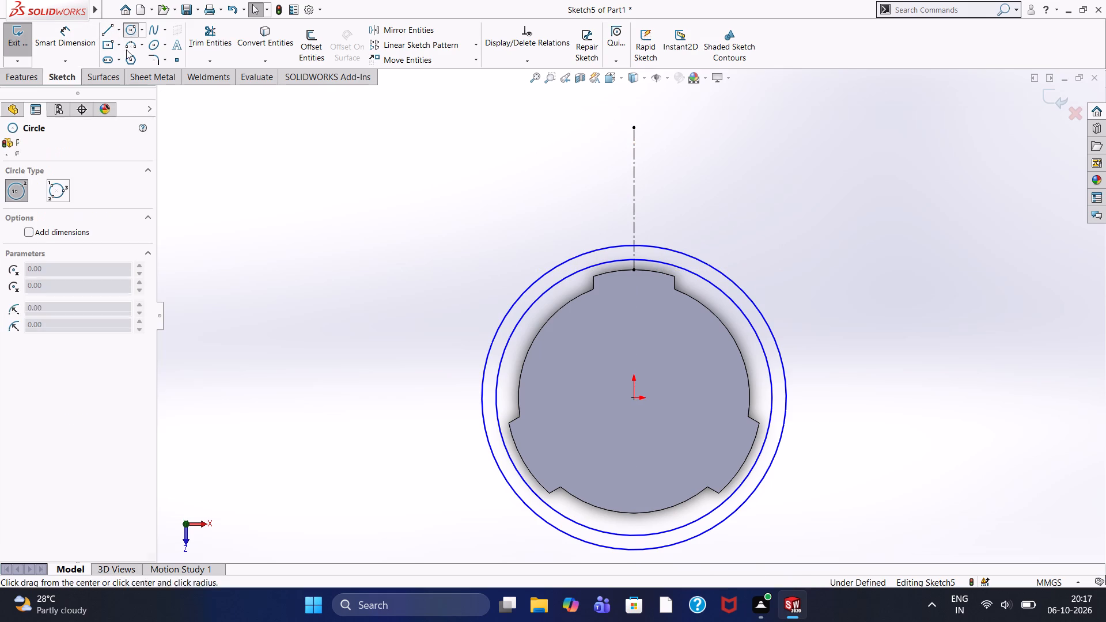
left_click(635, 130)
type("100")
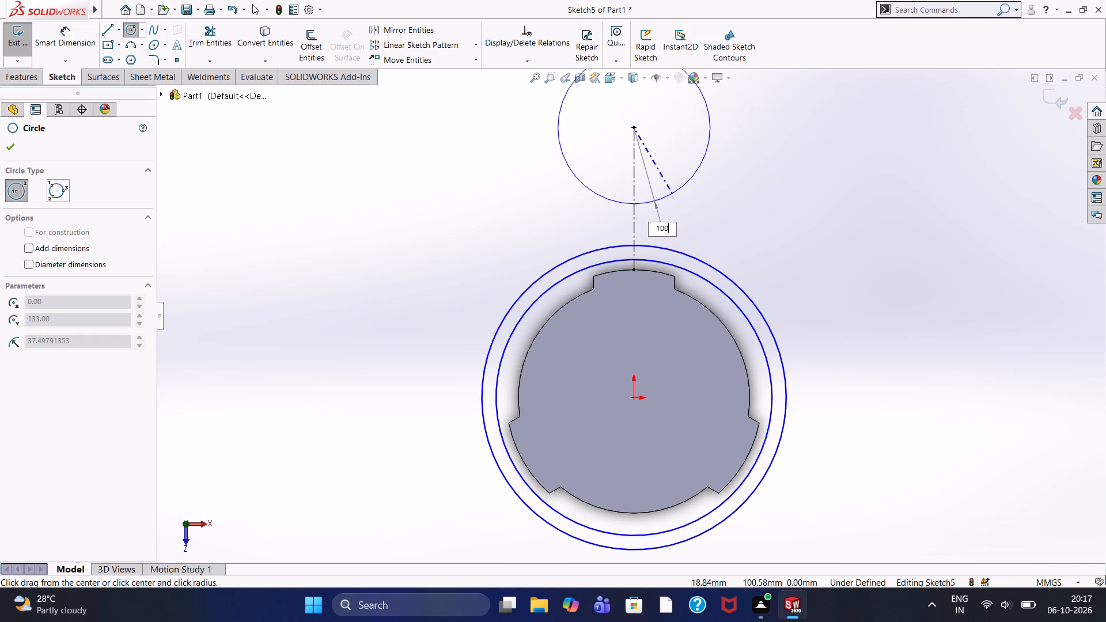
key("Return")
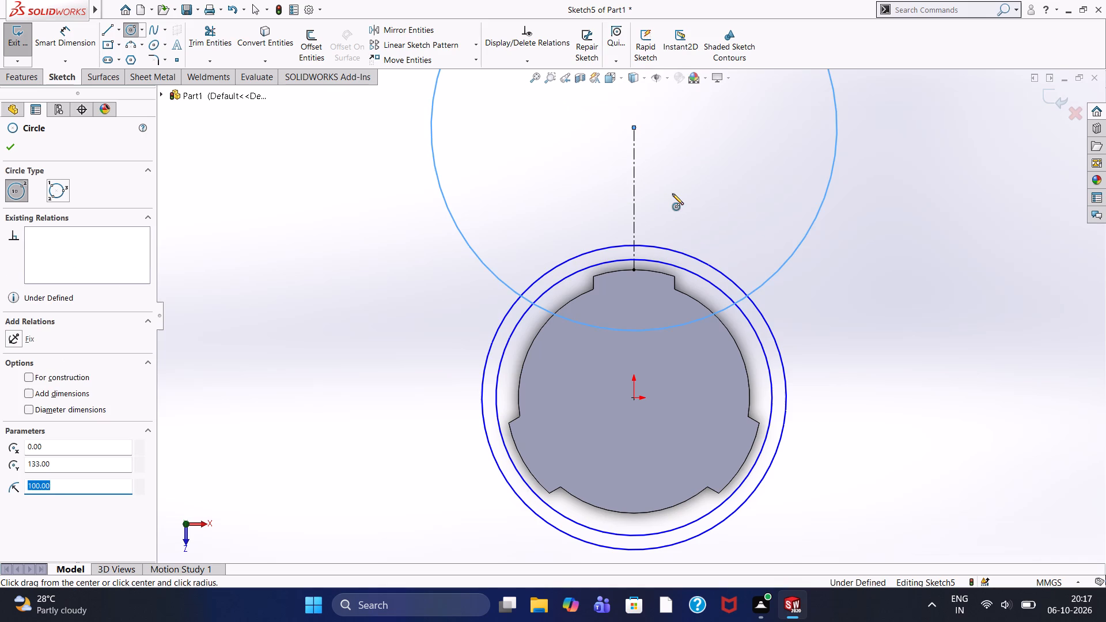
key("Escape")
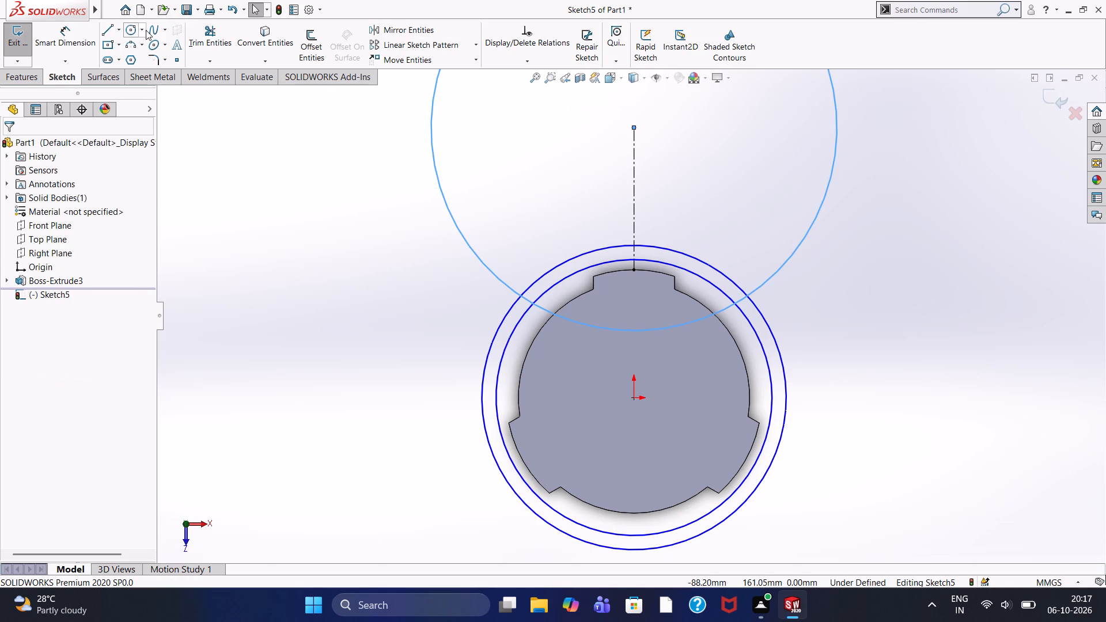
Draw a 70 mm centerline radially outward at 210° from the midpoint of the lower-left lobe's outer arc.
left_click(118, 35)
left_click(119, 57)
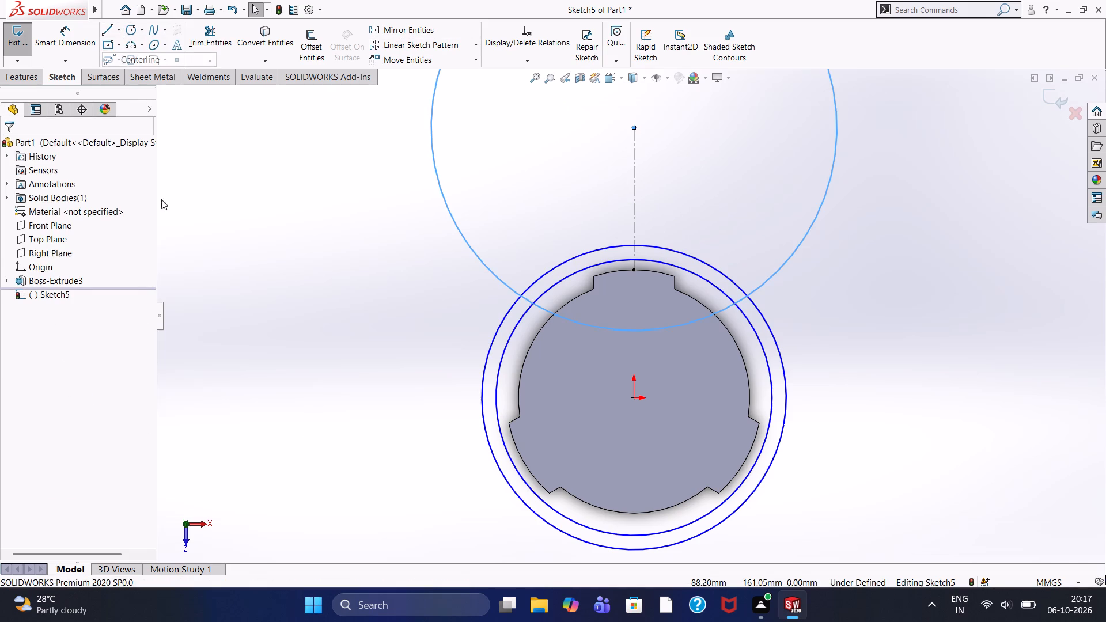
left_click(521, 461)
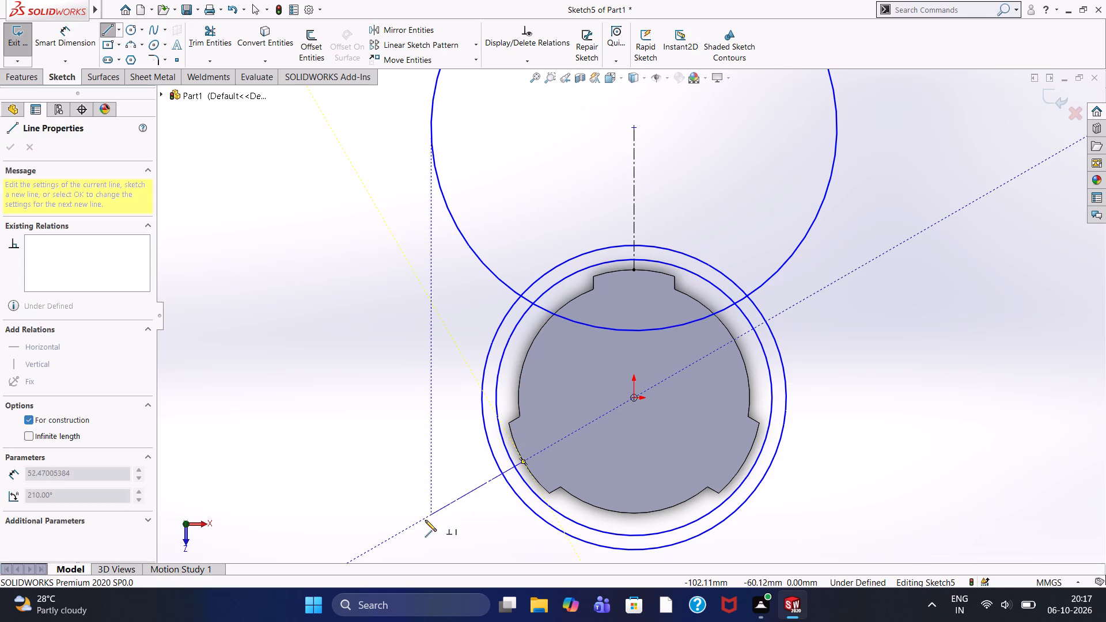
type("70")
key("Return")
key("Escape")
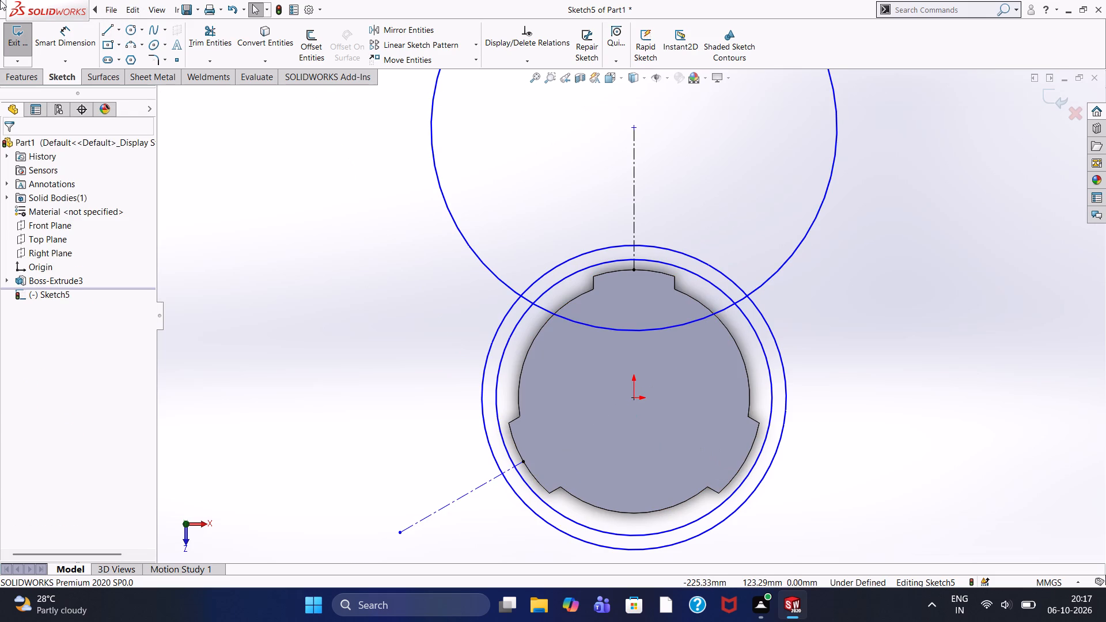
Draw a 70 mm centerline outward and downward from the midpoint of the lower-right lobe's outer arc.
left_click(116, 30)
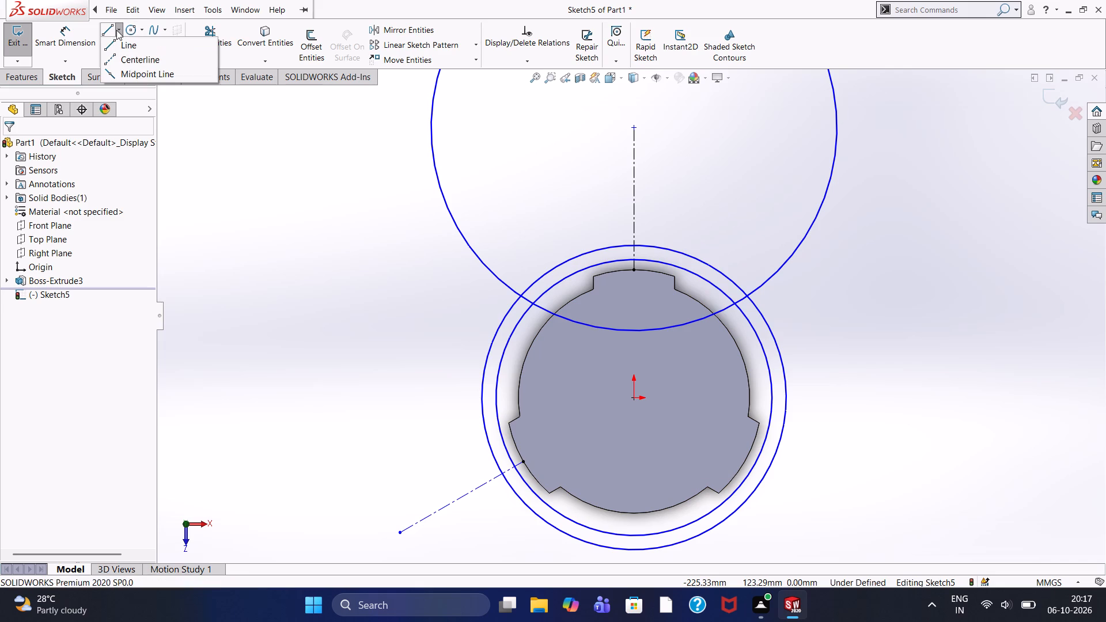
left_click(133, 63)
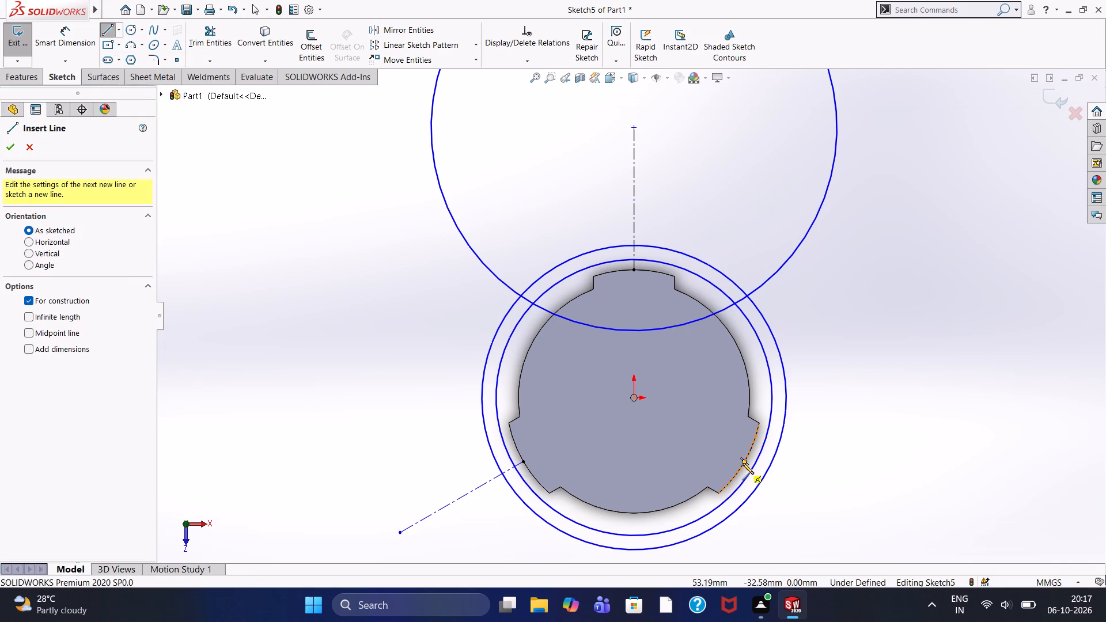
left_click(744, 460)
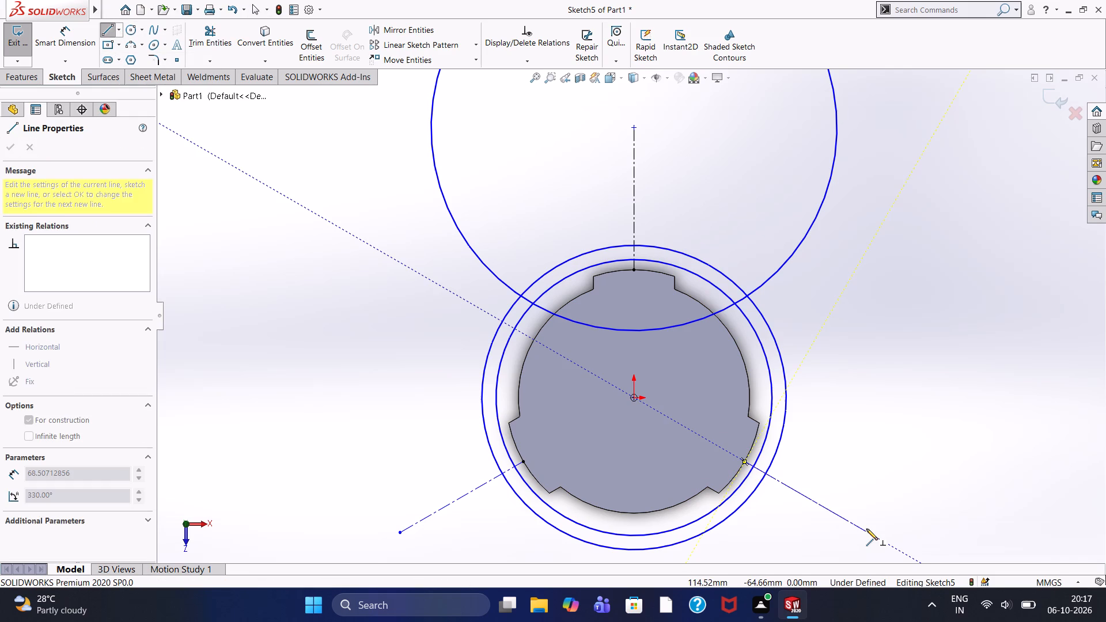
key("5")
key("BackSpace")
type("70")
key("Return")
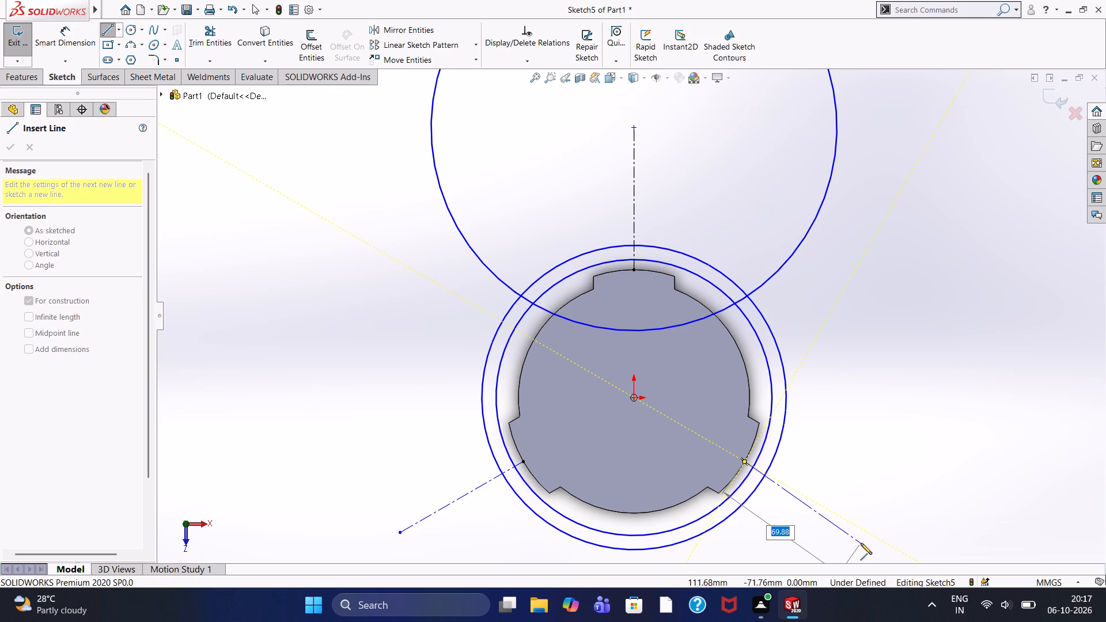
type("70")
key("Return")
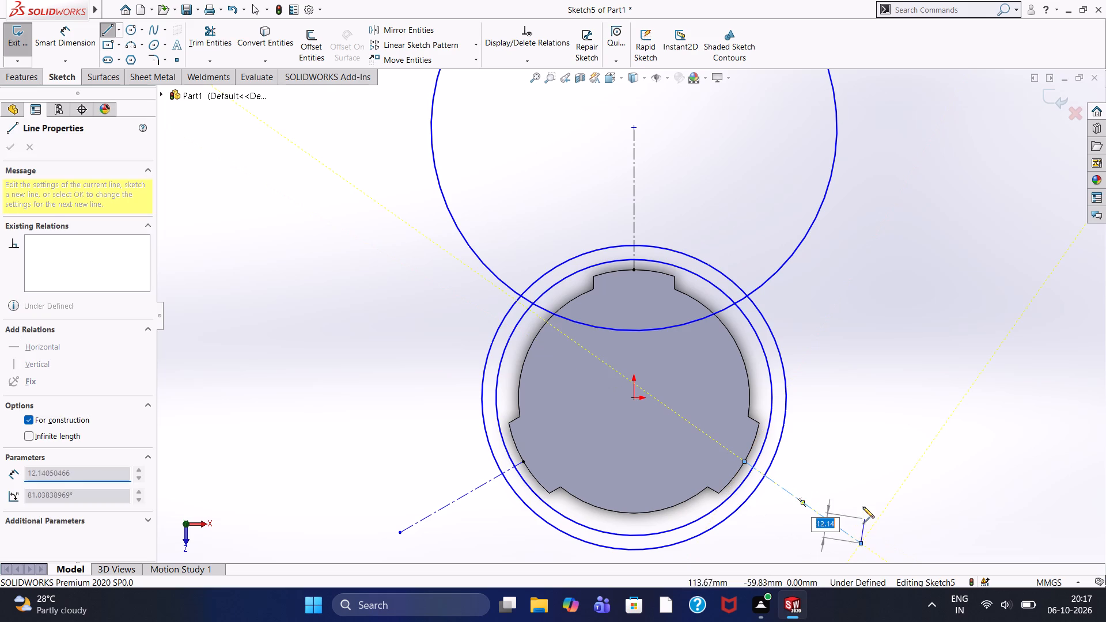
right_click(862, 503)
left_click(887, 482)
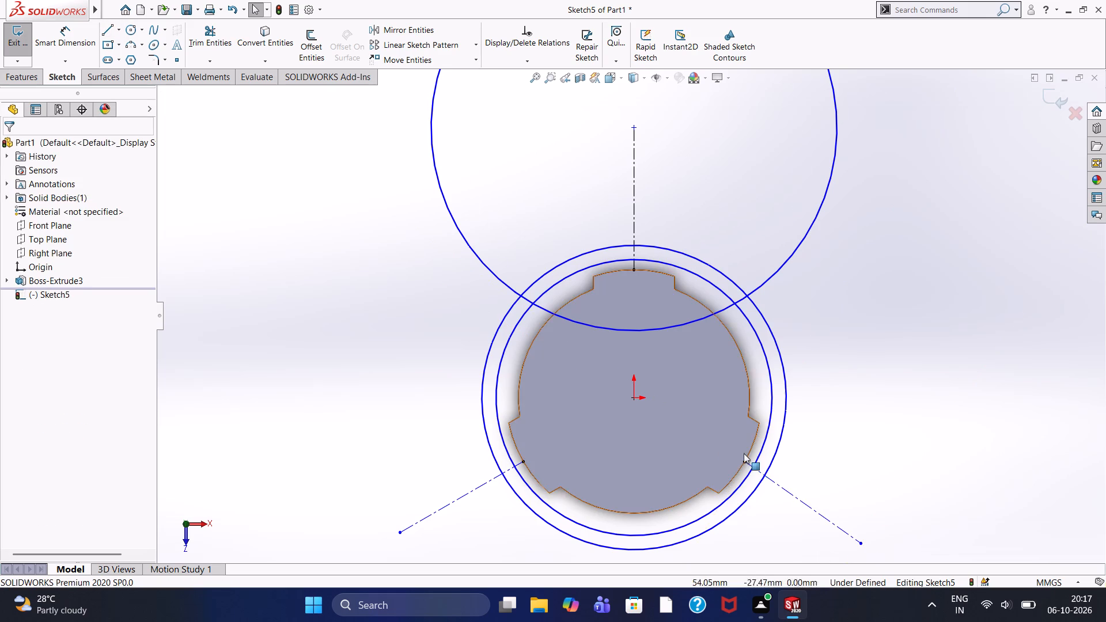
Draw circles of 100 mm radius centred on the outer ends of the lower-left and lower-right centerlines.
scroll(740, 448, "up", 3)
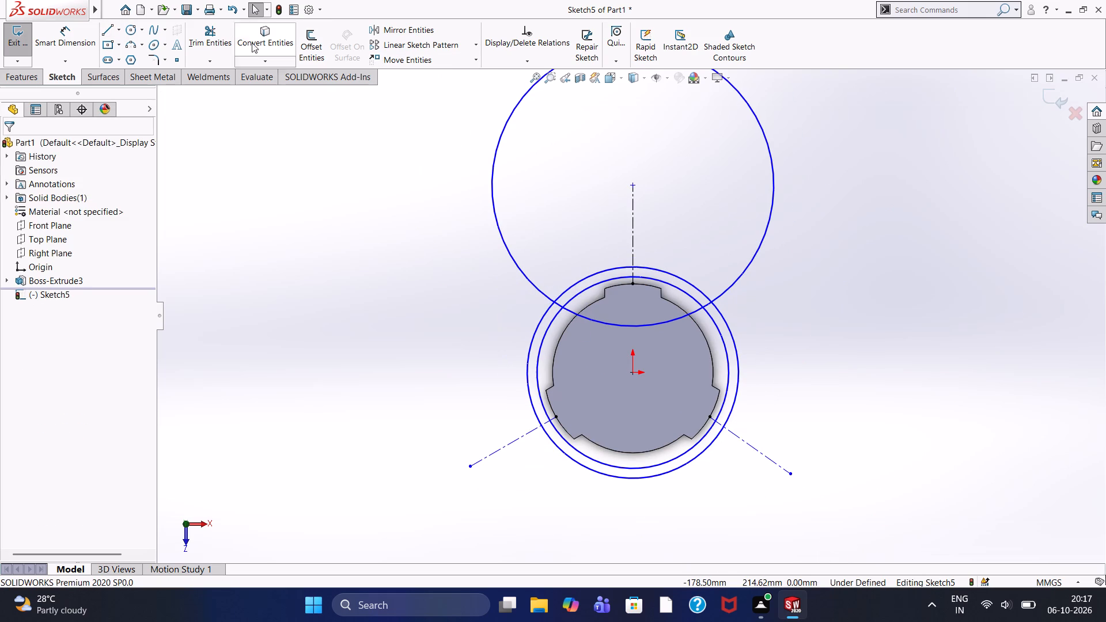
left_click(131, 27)
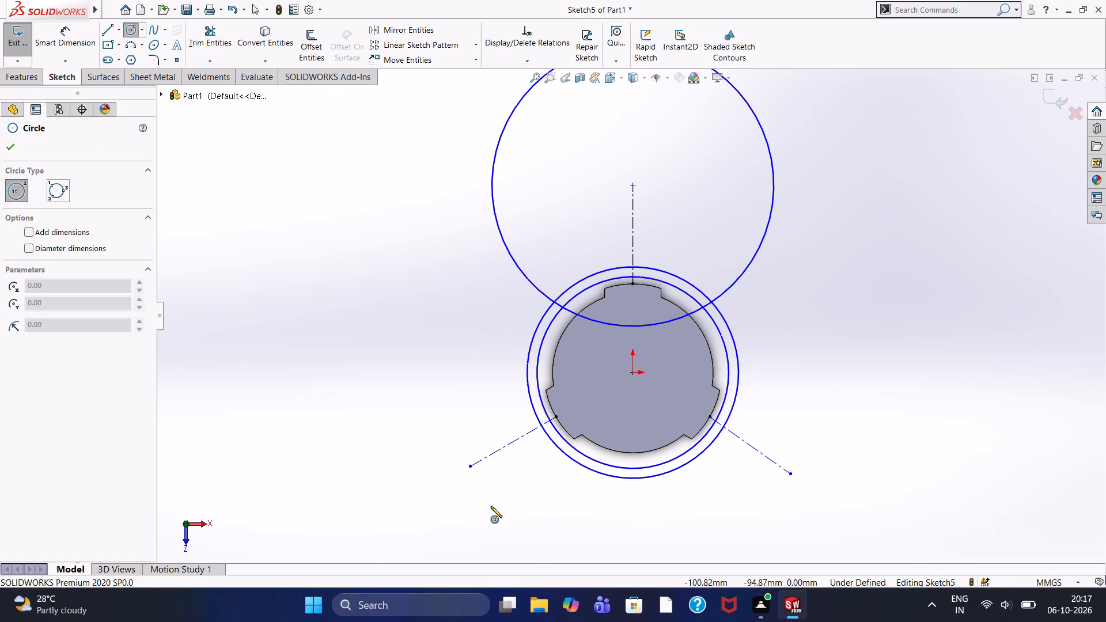
left_click(472, 467)
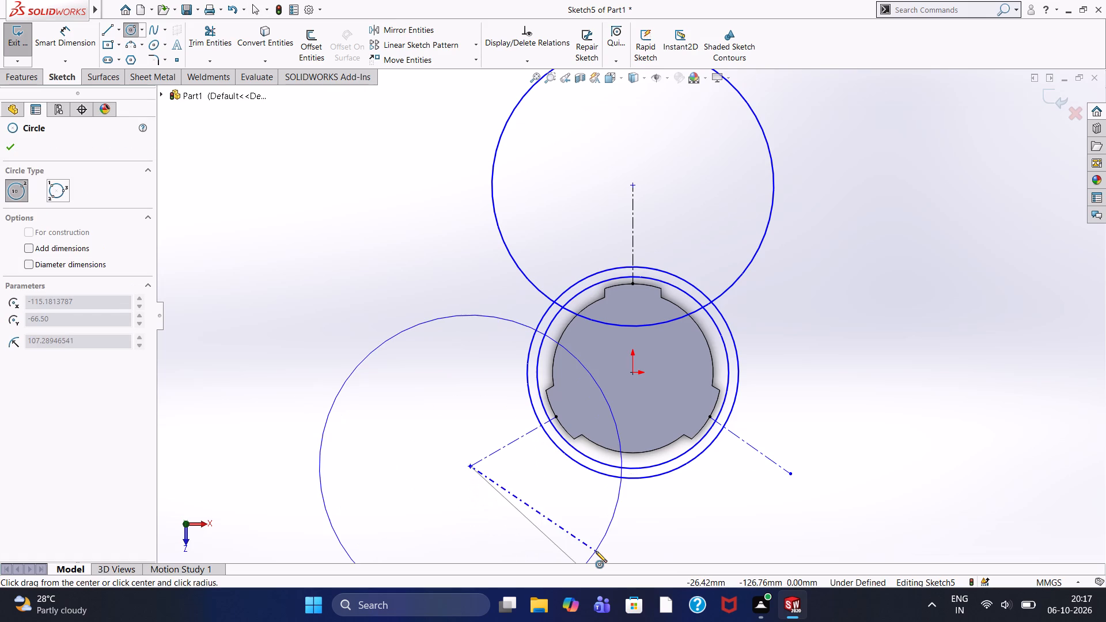
type("100")
key("Return")
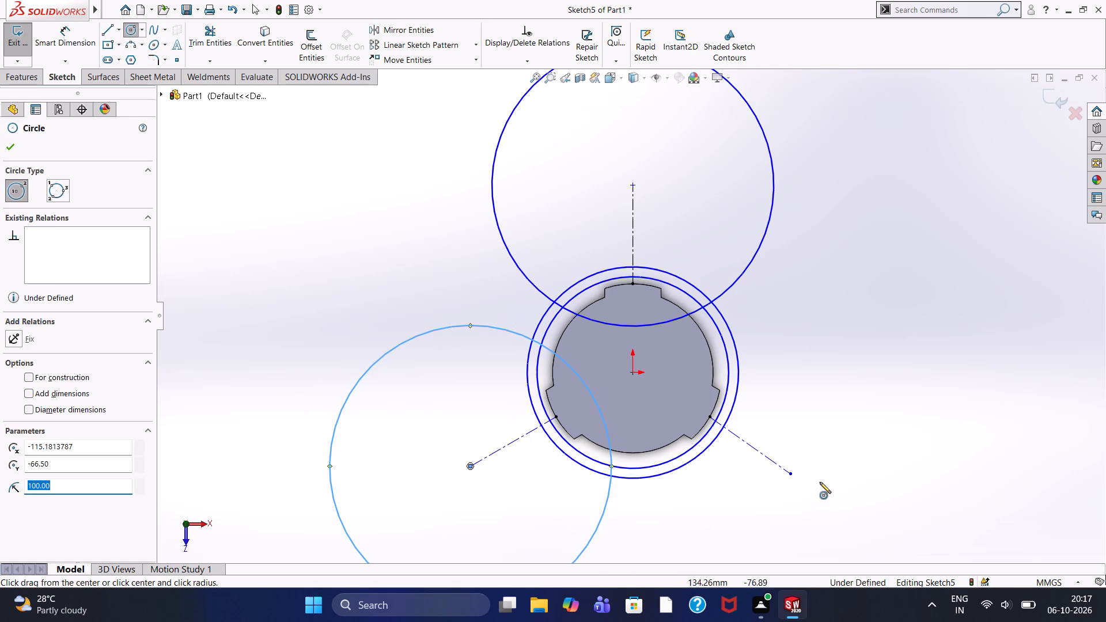
left_click(791, 477)
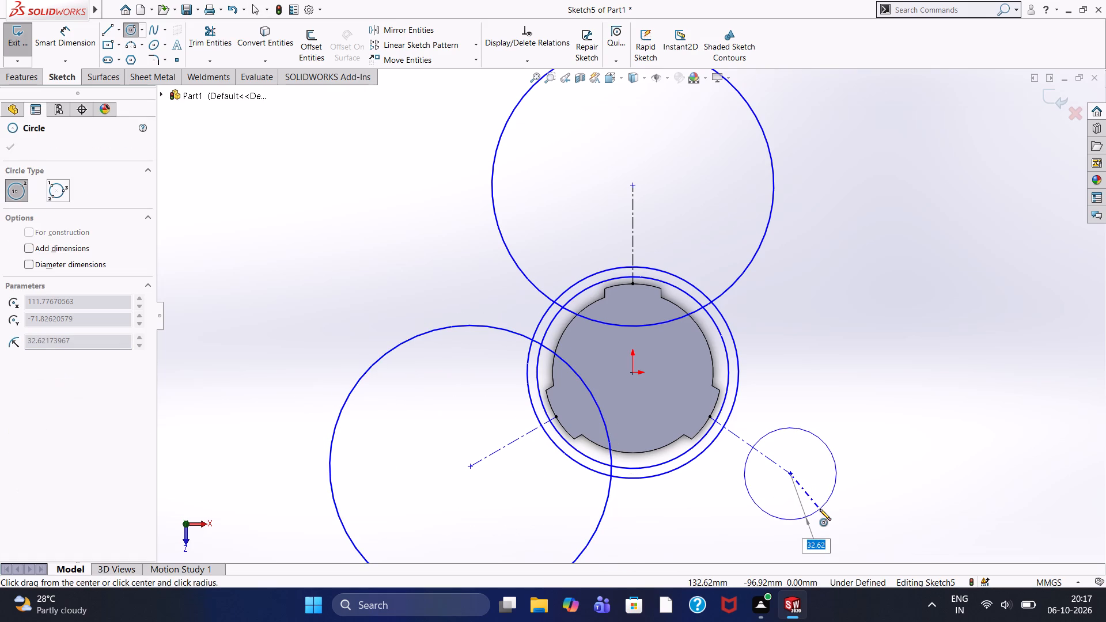
type("100")
key("Return")
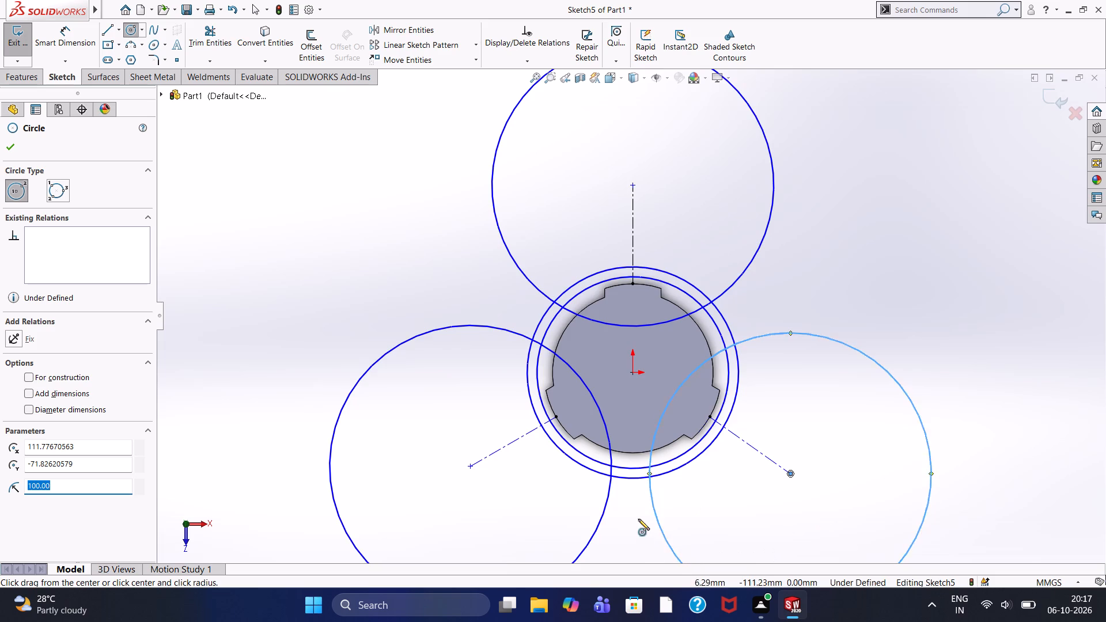
scroll(653, 506, "up", 2)
right_click(348, 200)
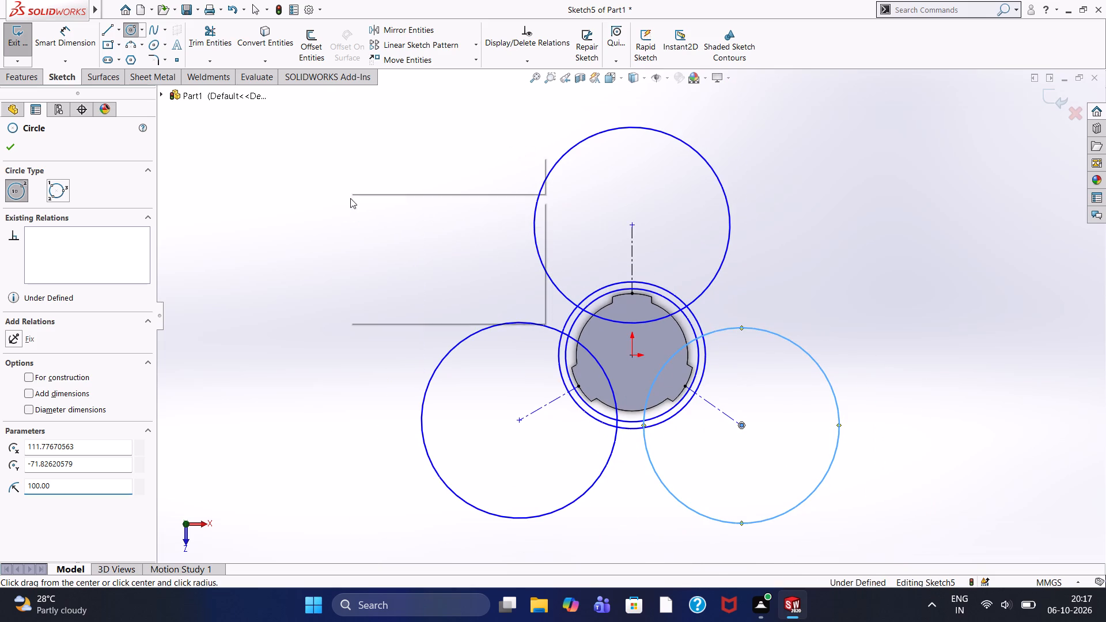
left_click(369, 203)
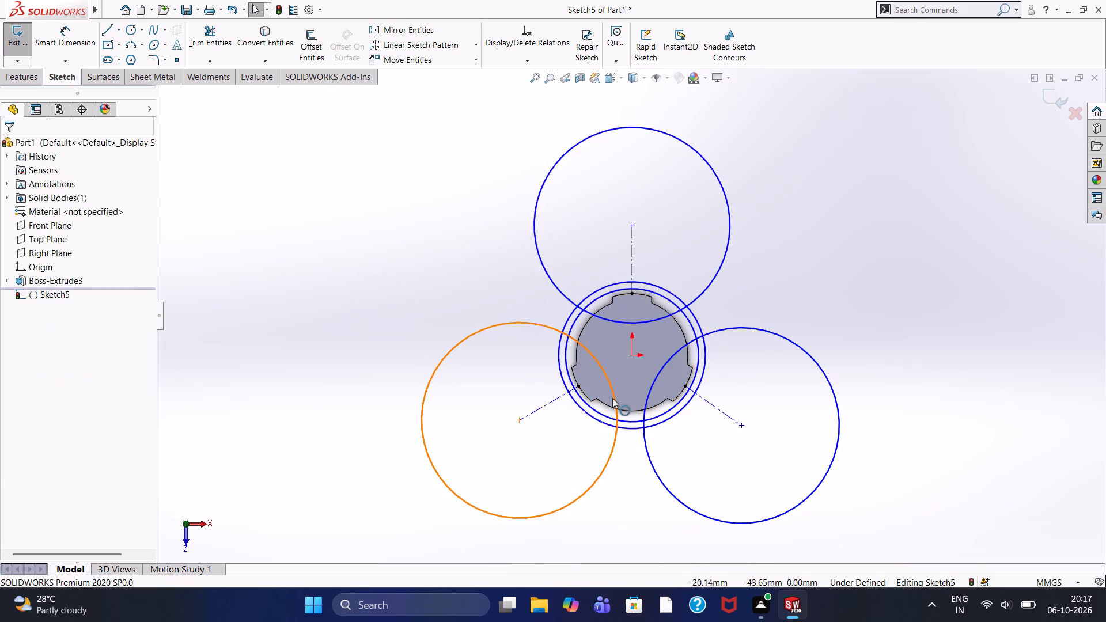
Trim away the portions of the 75 mm and 68 mm radius circles that lie inside the upper 100 mm radius circle.
scroll(612, 398, "down", 1)
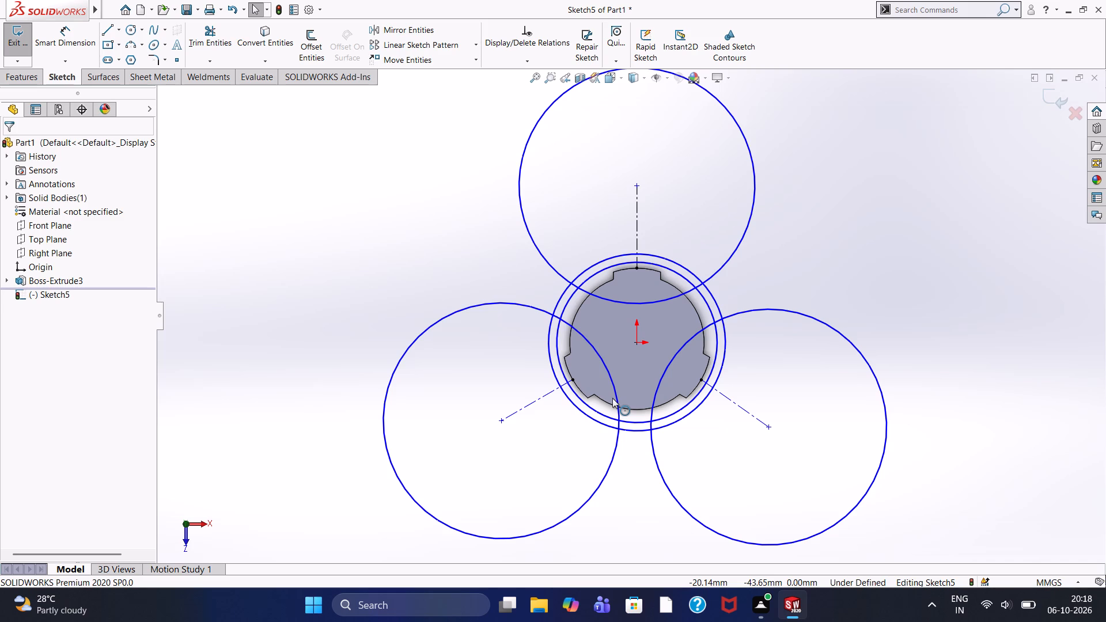
scroll(759, 352, "down", 2)
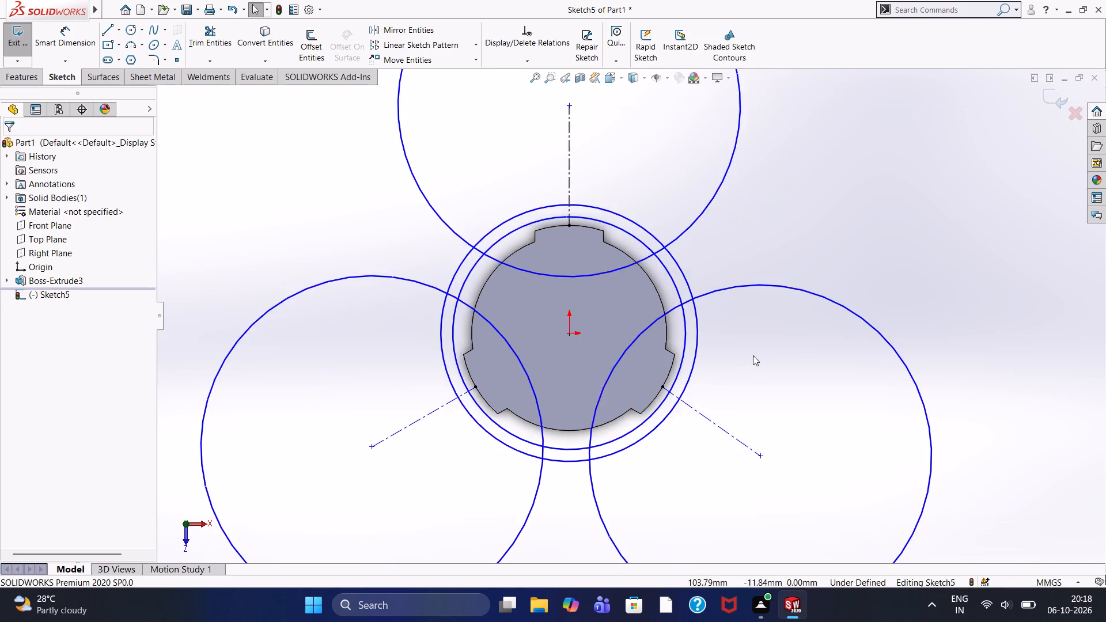
scroll(753, 355, "down", 2)
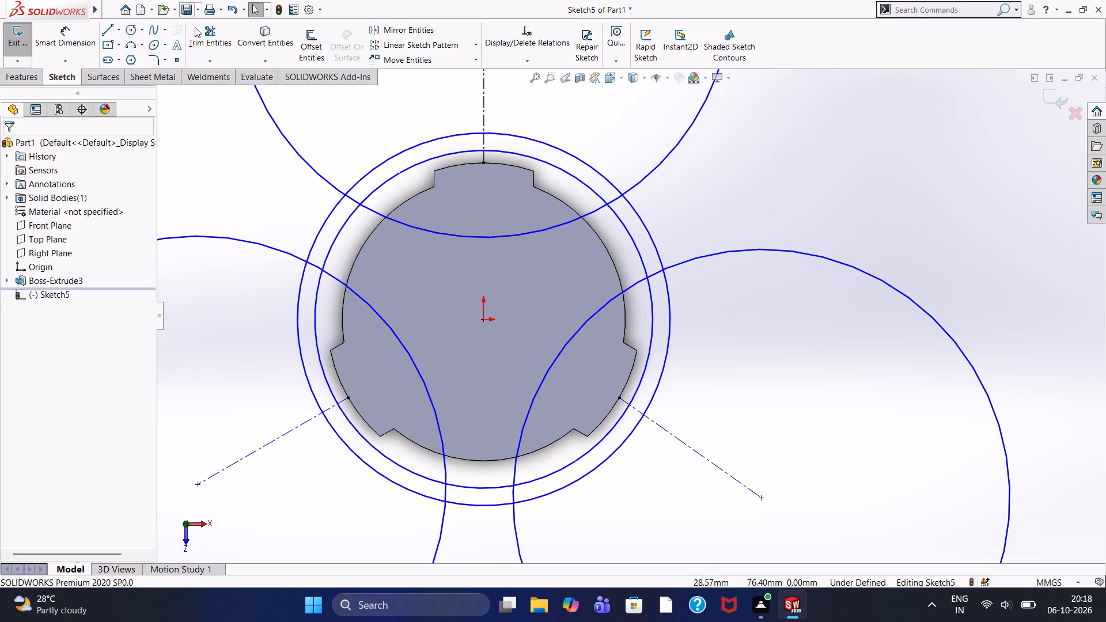
left_click(223, 37)
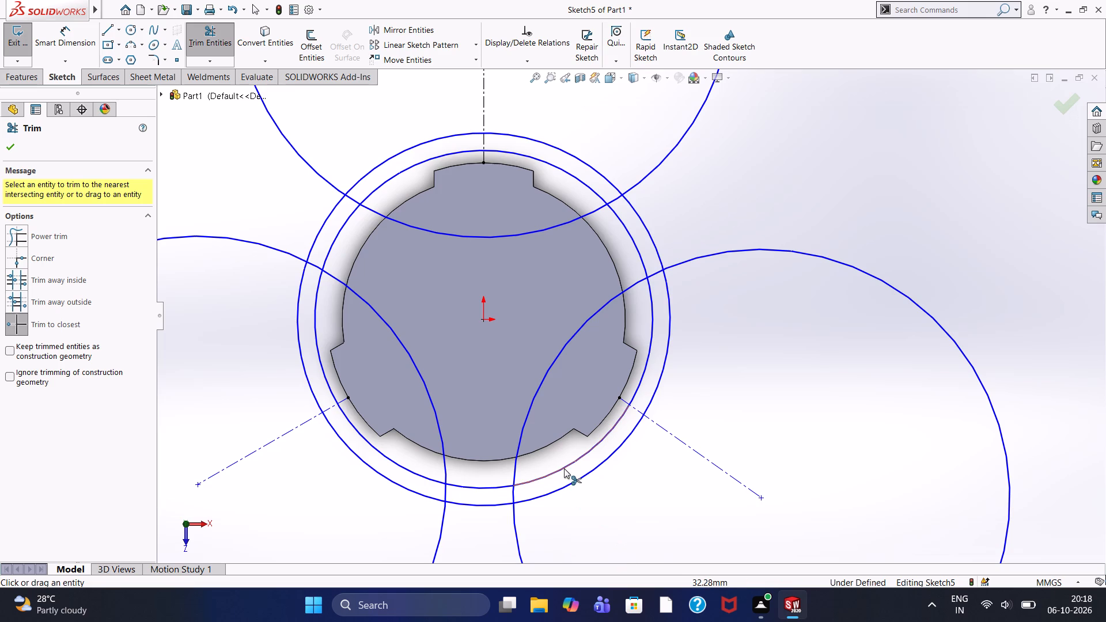
scroll(450, 475, "up", 3)
scroll(529, 191, "down", 1)
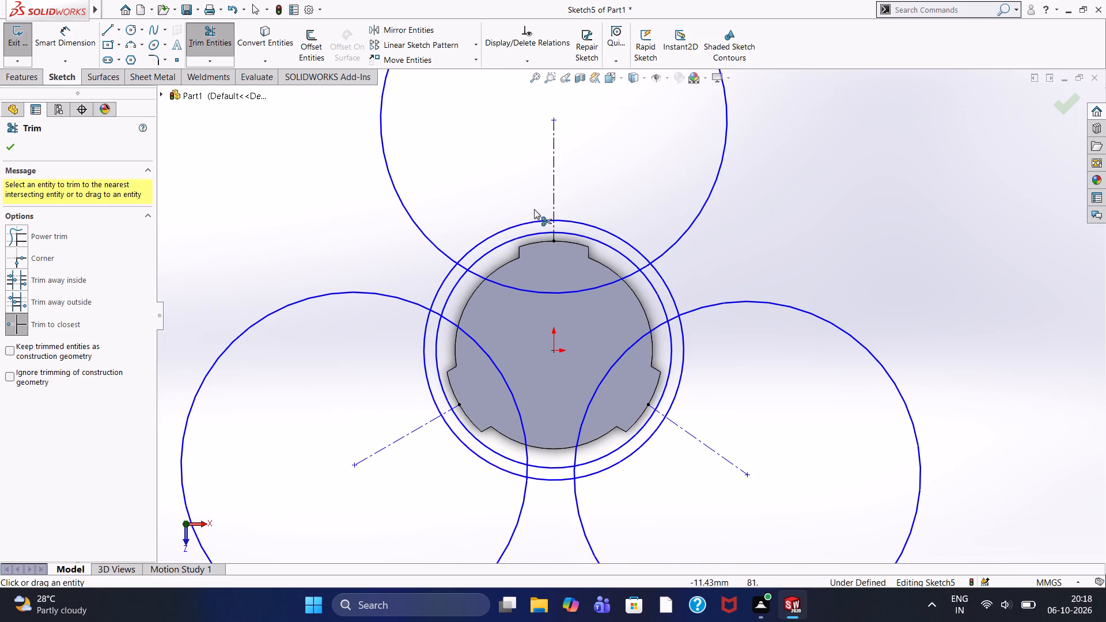
left_click(480, 242)
left_click(488, 251)
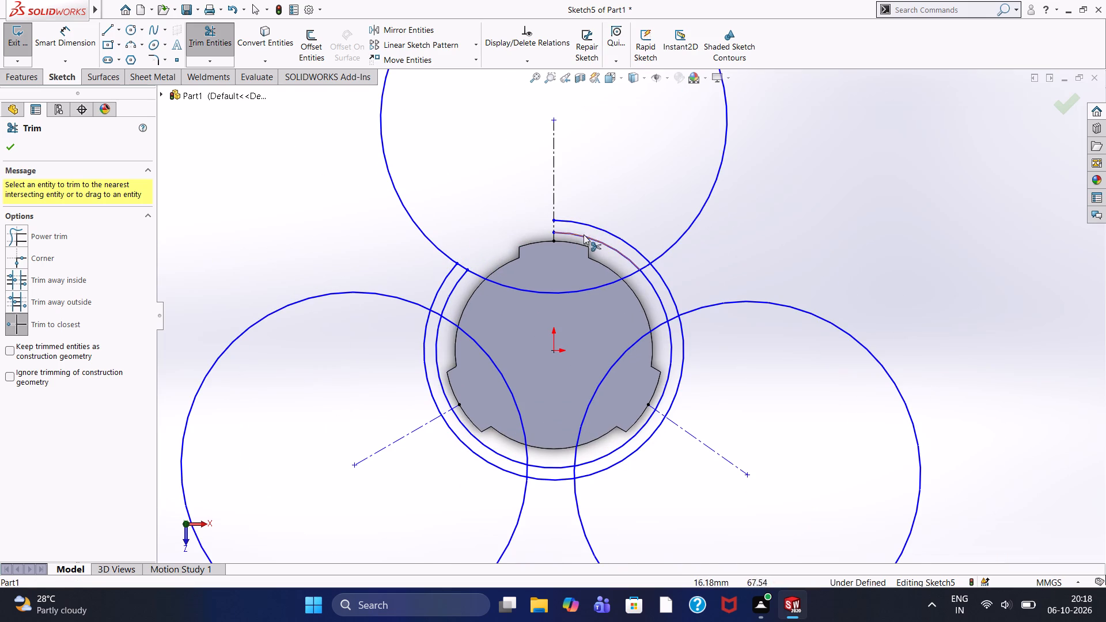
left_click(592, 239)
left_click(600, 228)
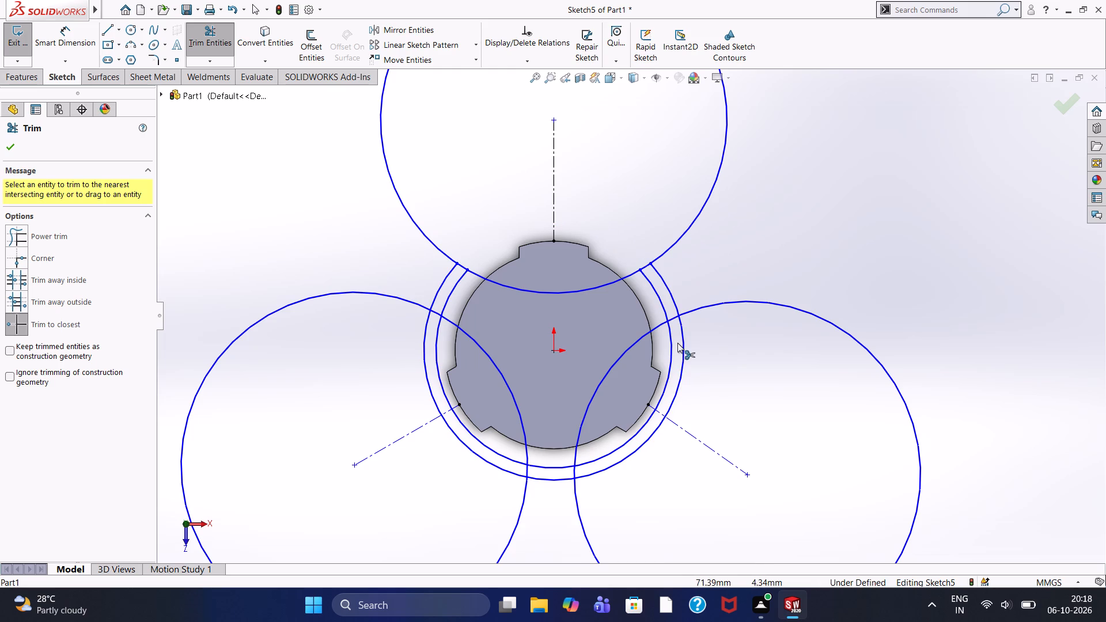
Trim away the portions of the 75 mm and 68 mm radius circles inside the lower-right and lower-left 100 mm radius circles.
left_click(668, 363)
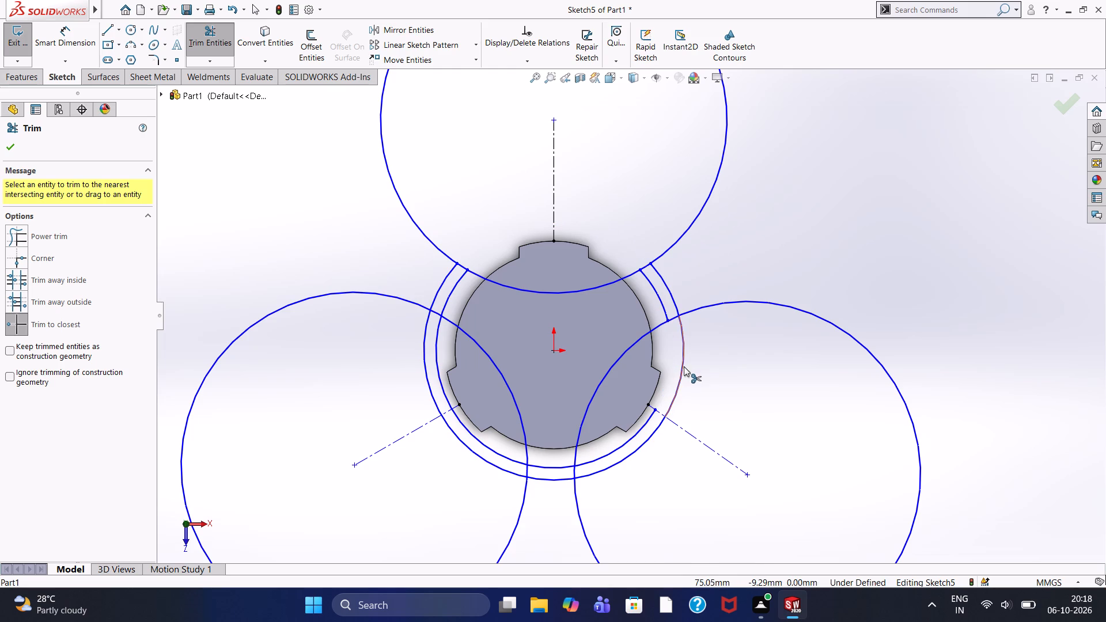
left_click(685, 366)
left_click(657, 431)
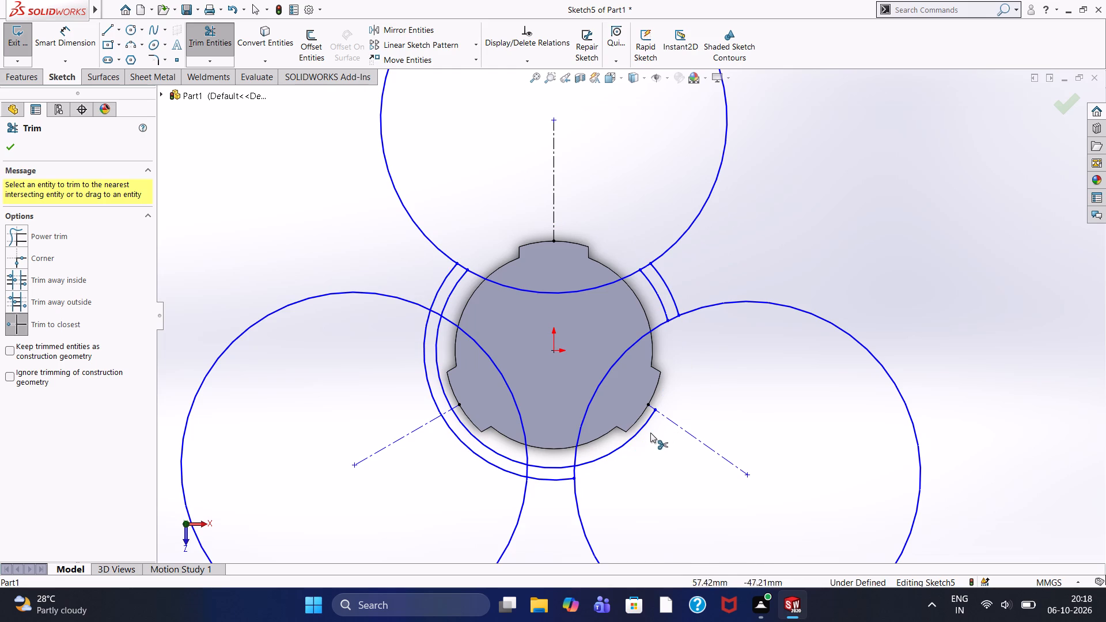
left_click(638, 430)
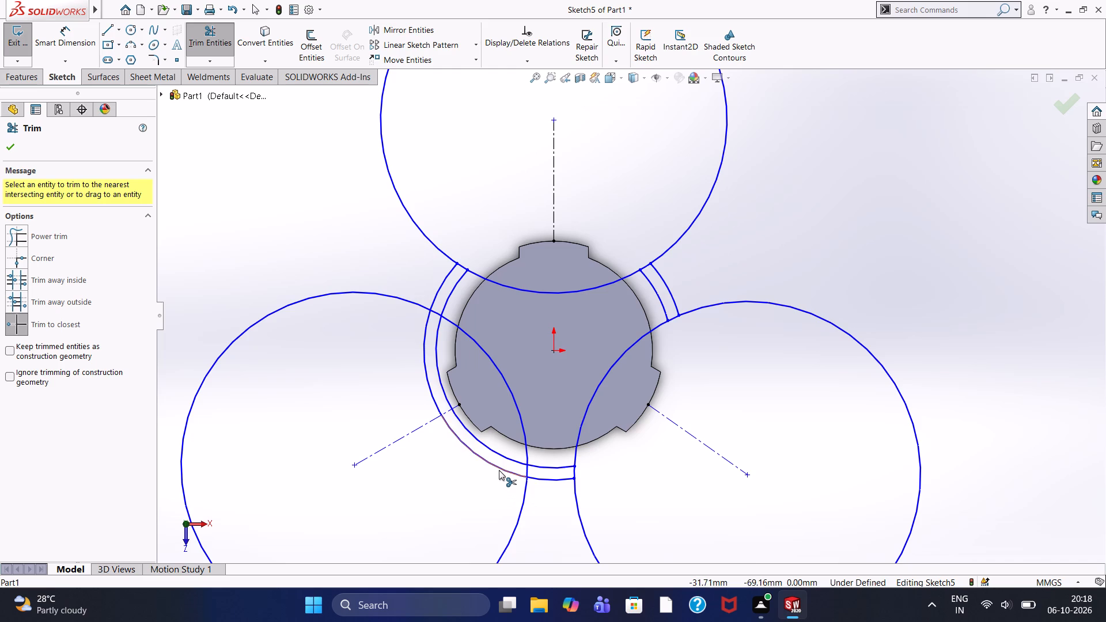
left_click(499, 469)
left_click(502, 455)
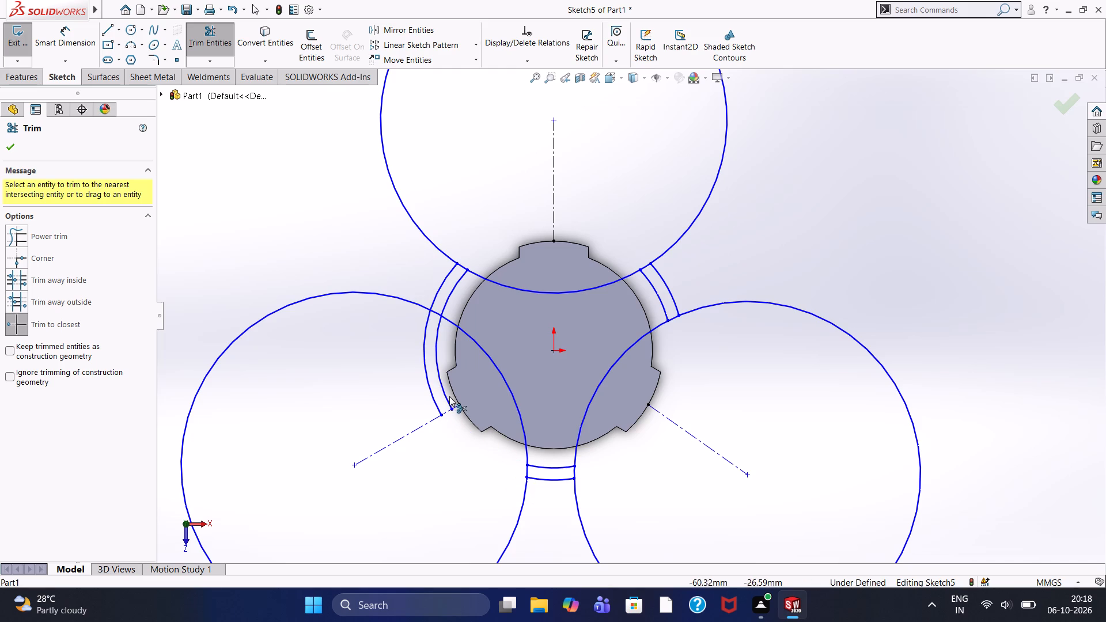
left_click(446, 396)
left_click(432, 395)
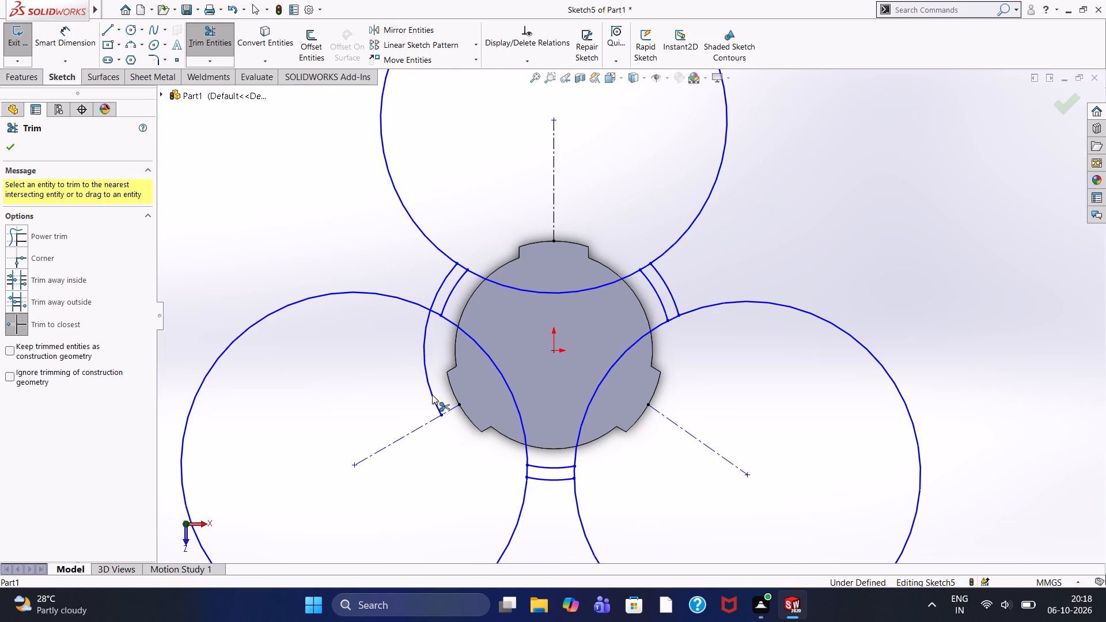
Trim the outer portions of the three 100 mm radius circles, keeping only the concave arcs that join the three arms.
scroll(566, 402, "up", 3)
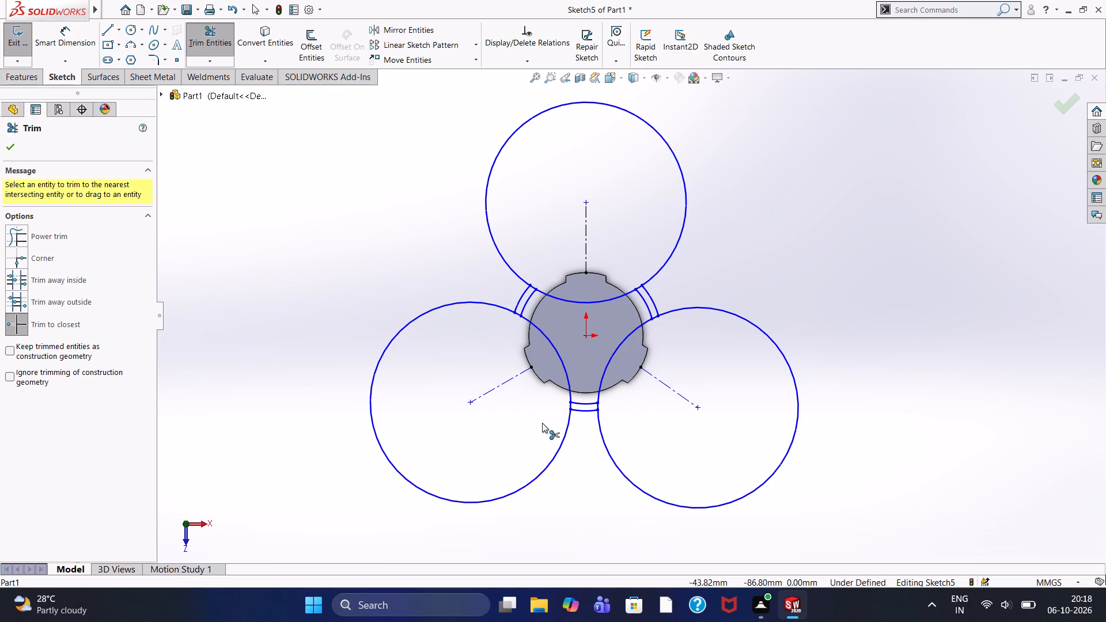
left_click(559, 450)
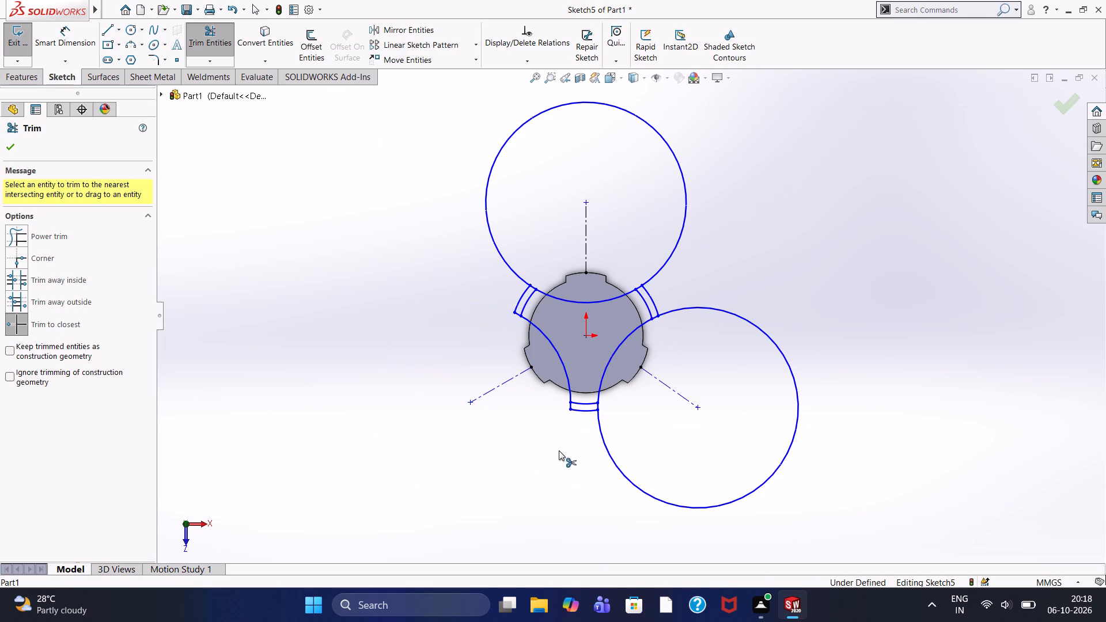
left_click(631, 484)
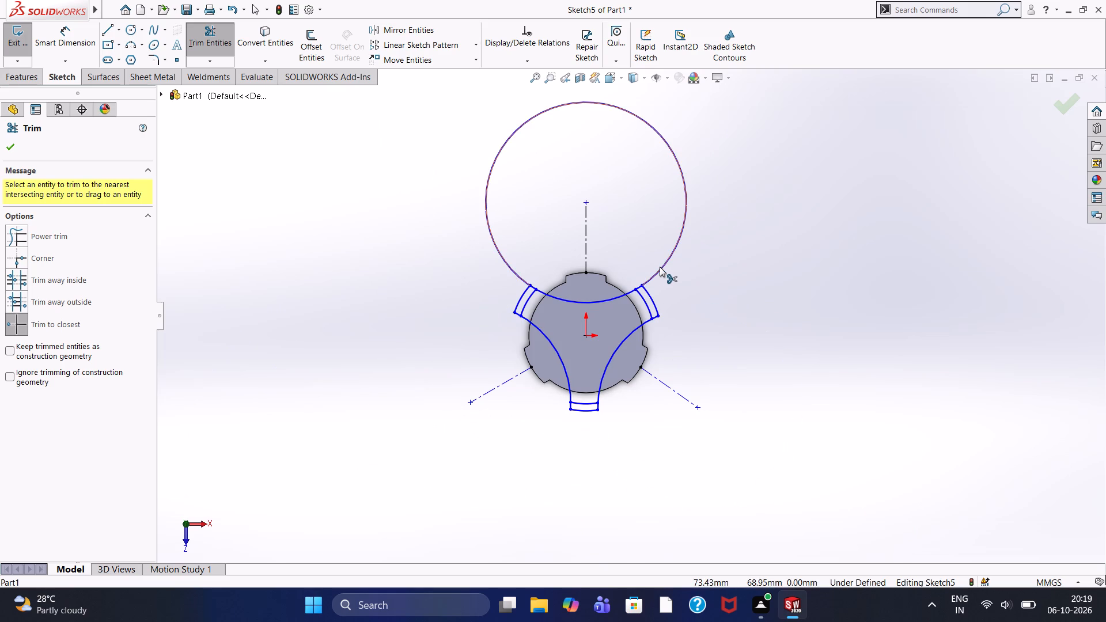
left_click(664, 271)
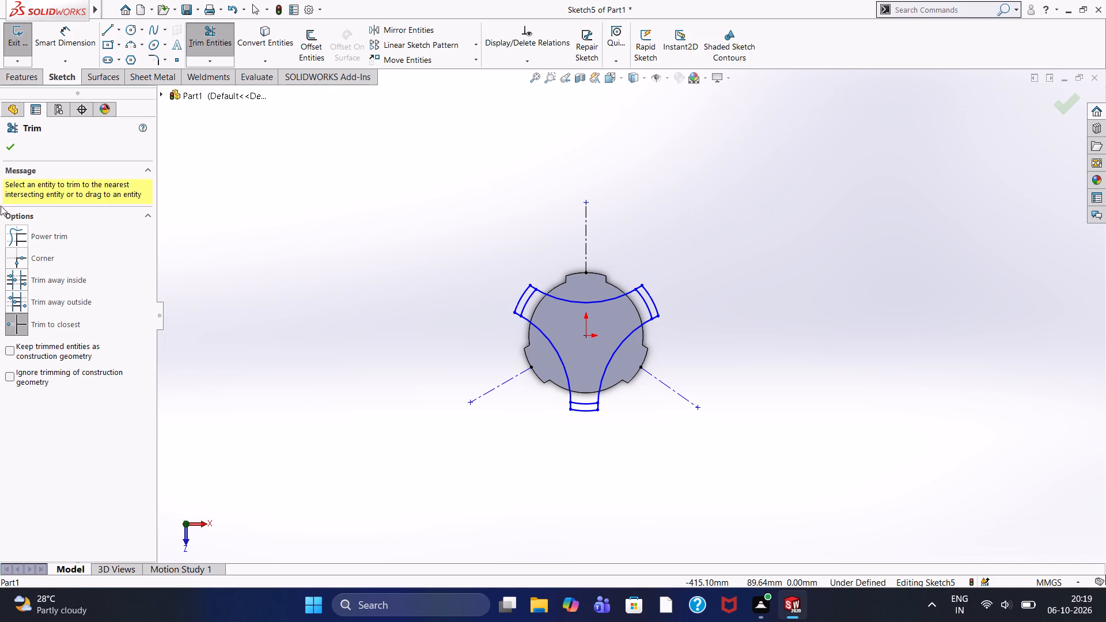
left_click(12, 152)
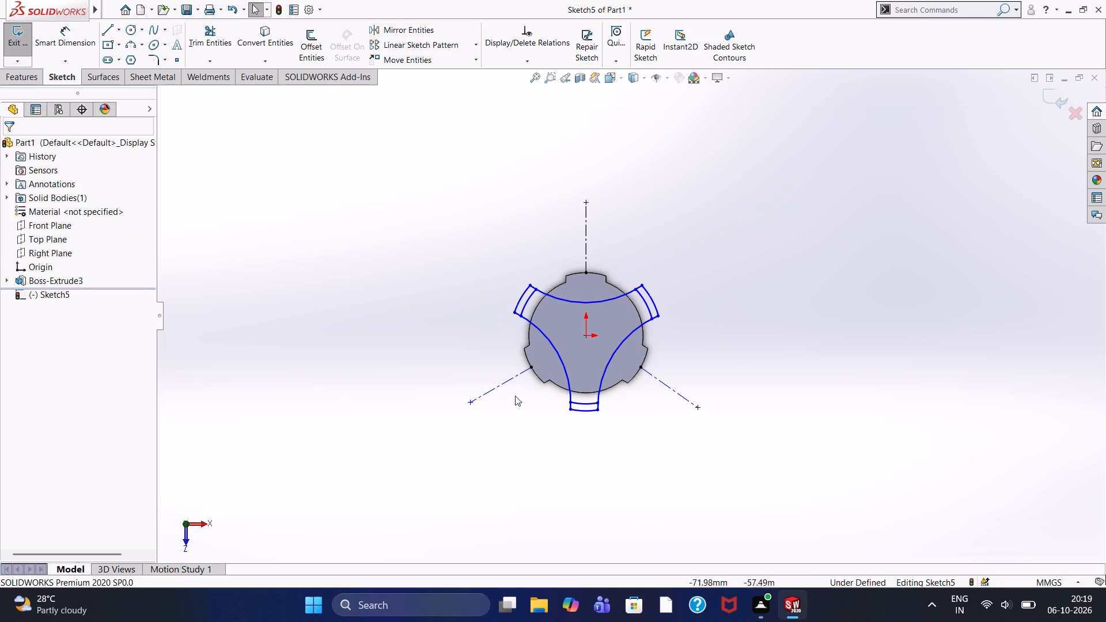
Start a boss extrude of the three-armed sketch, selecting its central region and both outer regions of each arm as contours.
middle_click_drag(524, 400, 544, 210)
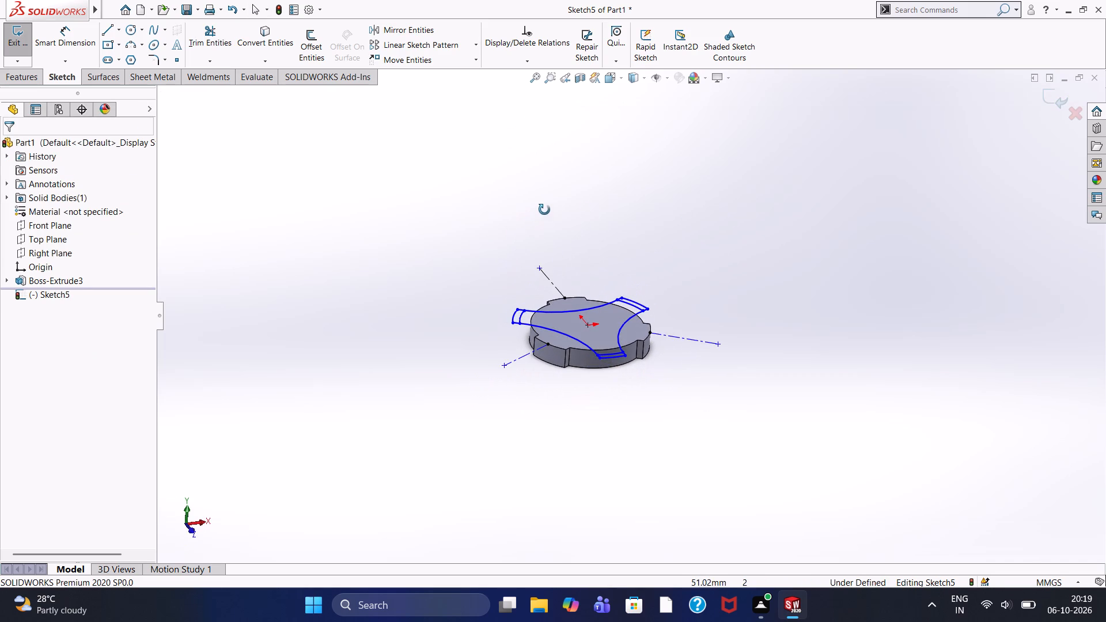
middle_click_drag(544, 210, 538, 214)
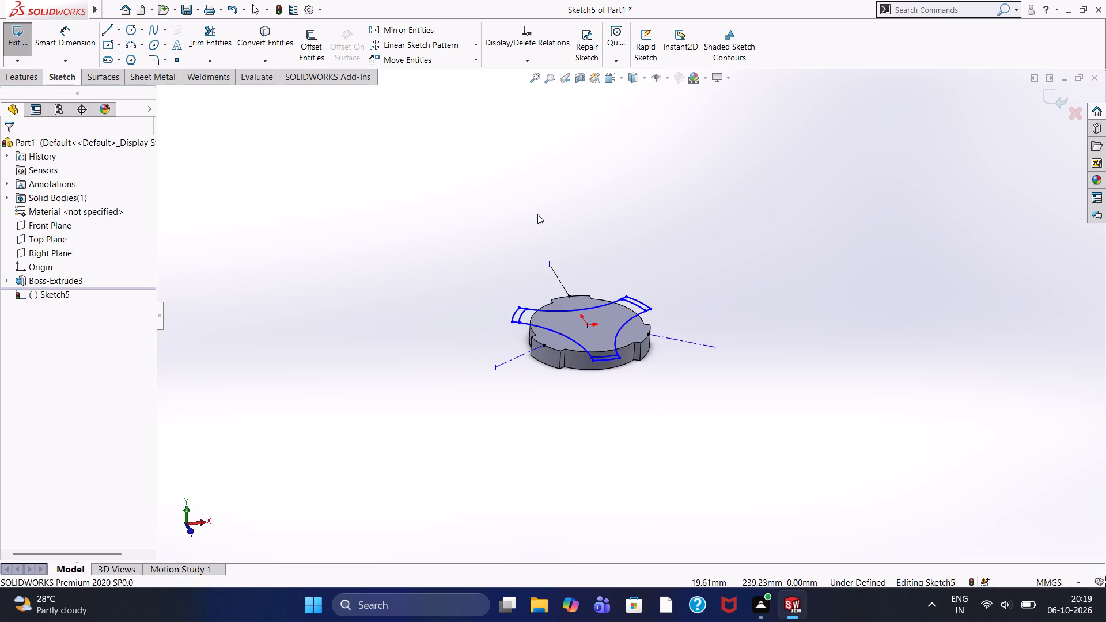
left_click(29, 75)
left_click(25, 47)
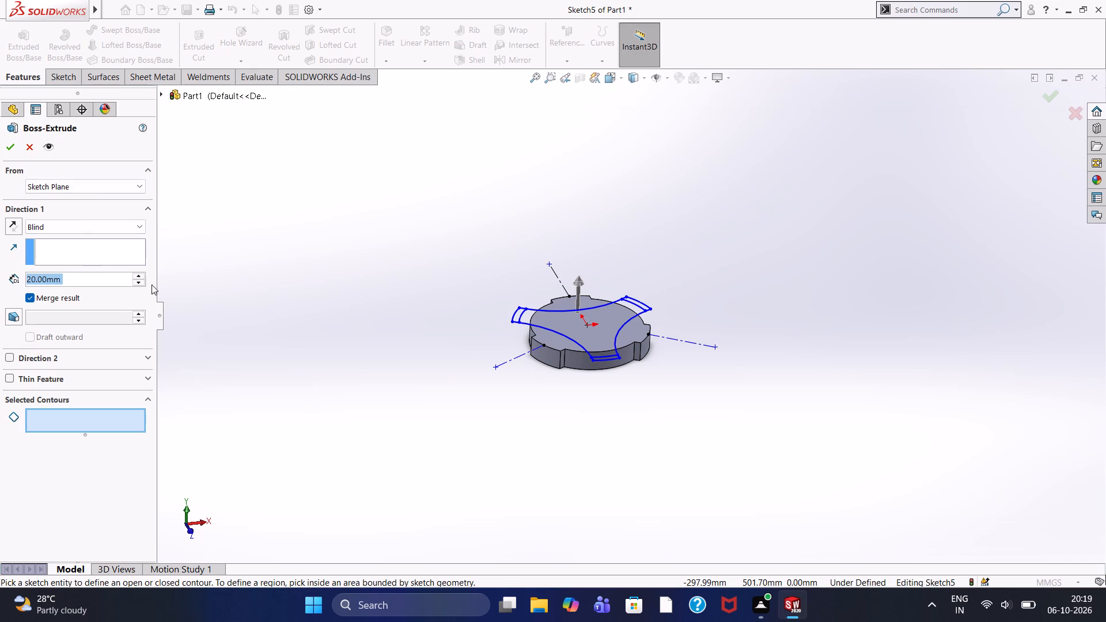
middle_click_drag(625, 229, 620, 348)
scroll(616, 335, "down", 1)
left_click(588, 319)
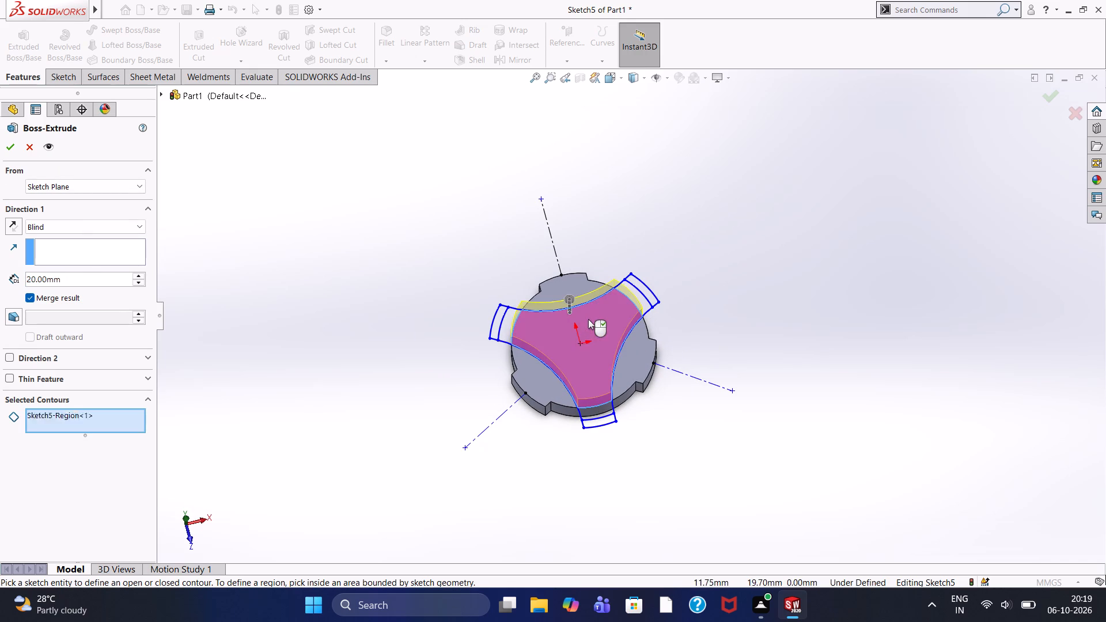
scroll(498, 356, "down", 6)
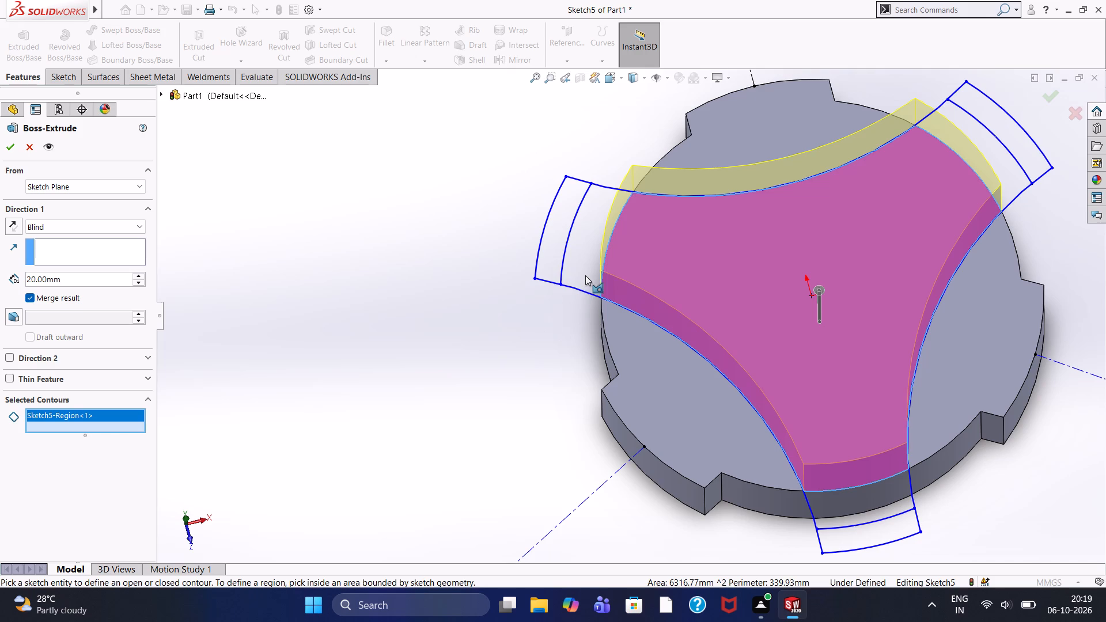
left_click(585, 275)
left_click(550, 273)
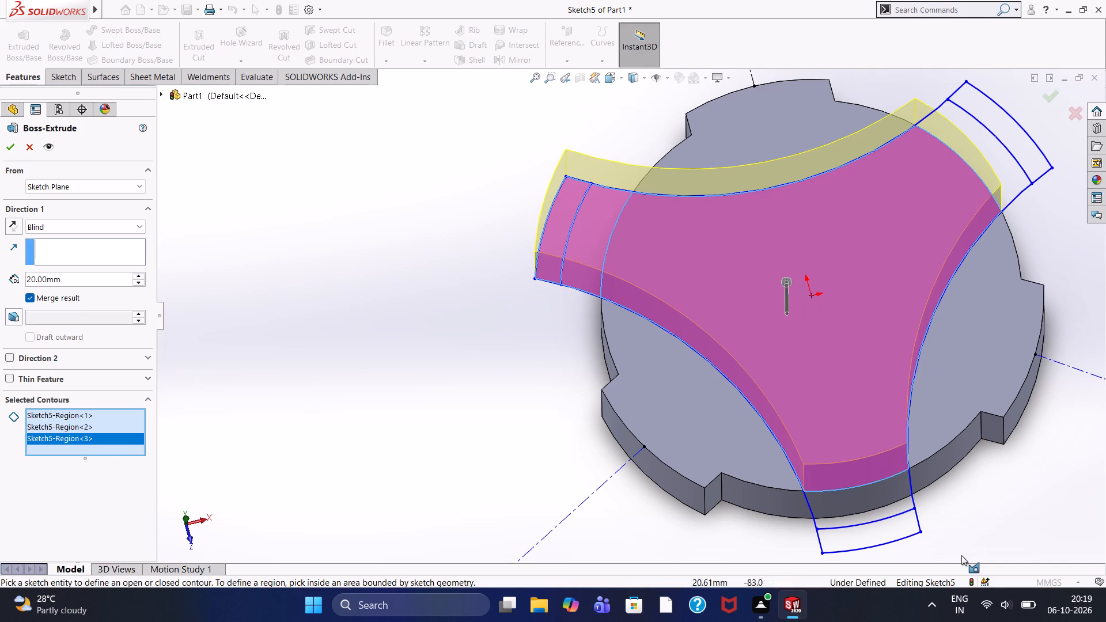
left_click(874, 498)
left_click(884, 525)
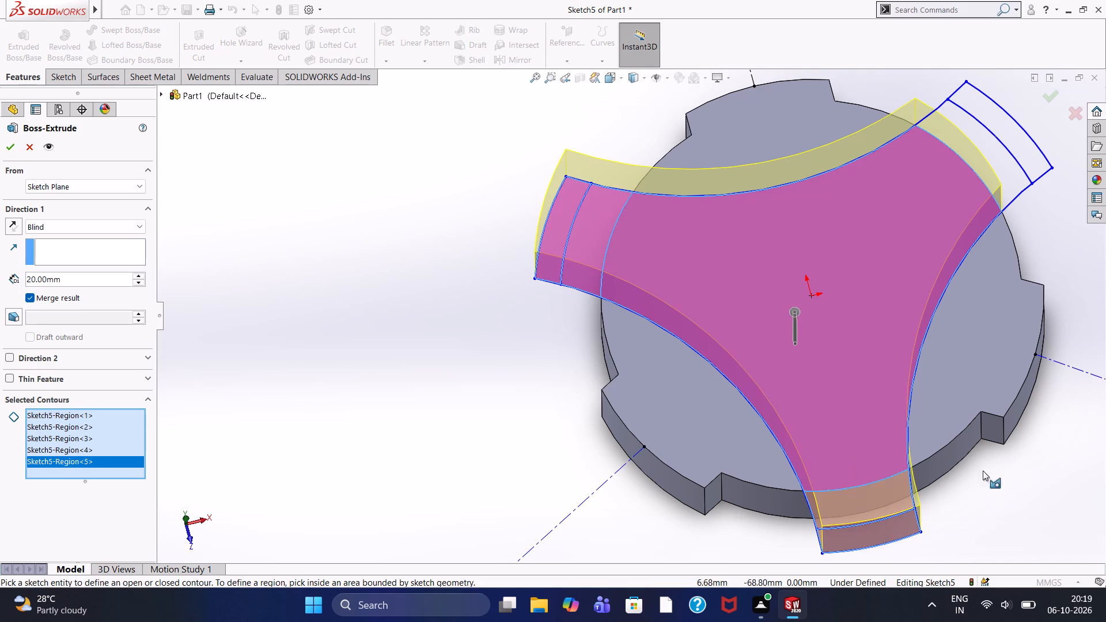
scroll(1097, 367, "up", 3)
scroll(945, 210, "down", 5)
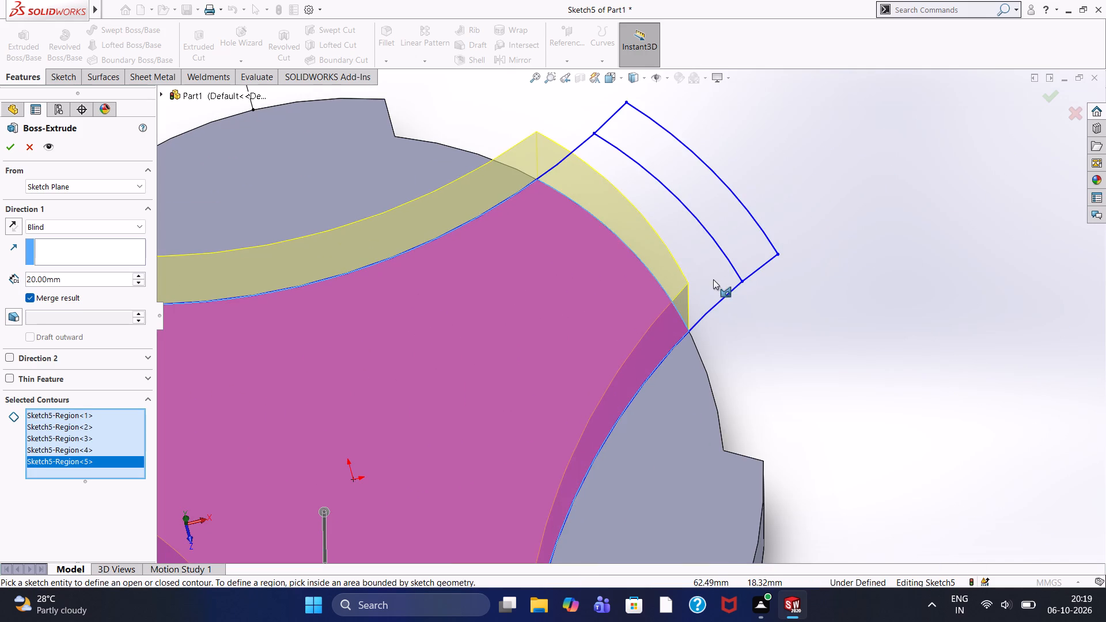
left_click(713, 279)
left_click(756, 252)
scroll(612, 336, "up", 7)
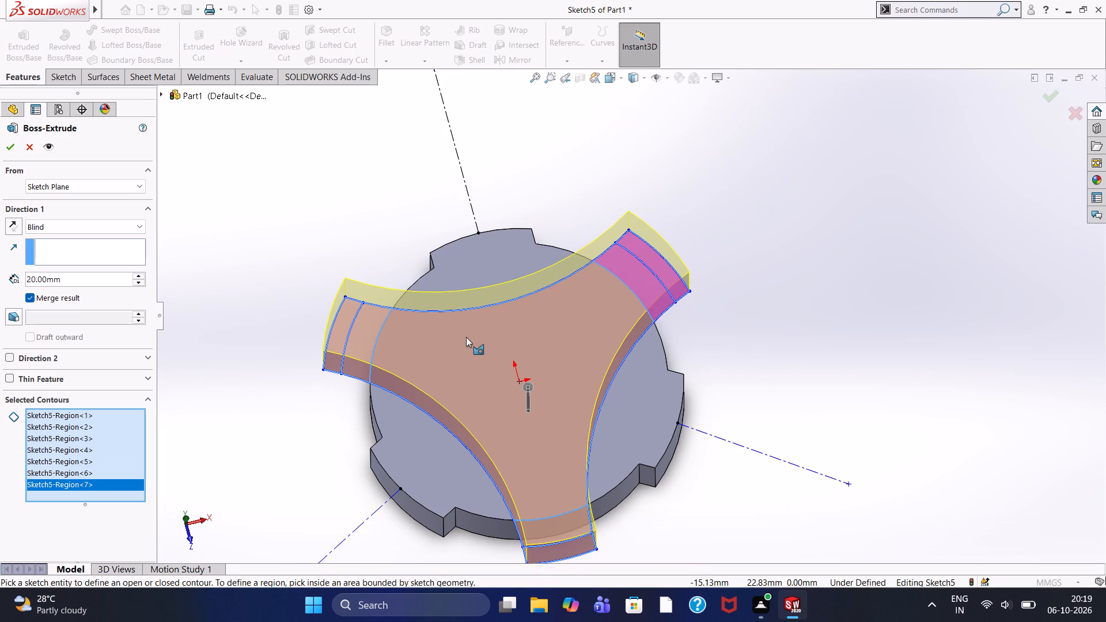
Set the blind extrusion depth to 15 mm and finish the three-armed boss with merged result.
left_click_drag(99, 285, 0, 295)
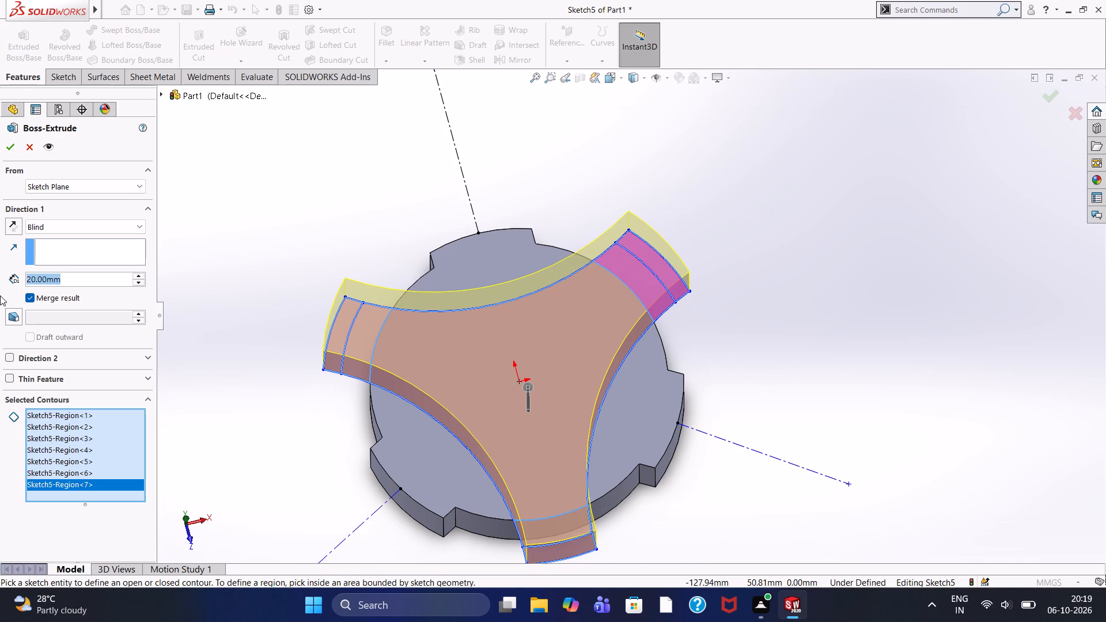
type("15")
key("Return")
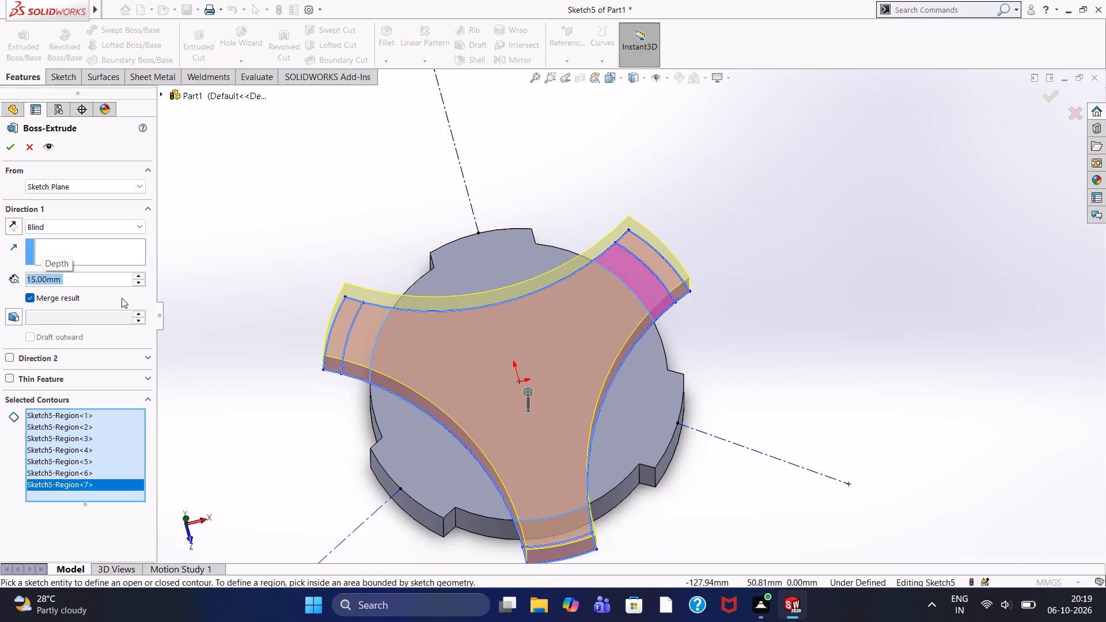
left_click(7, 152)
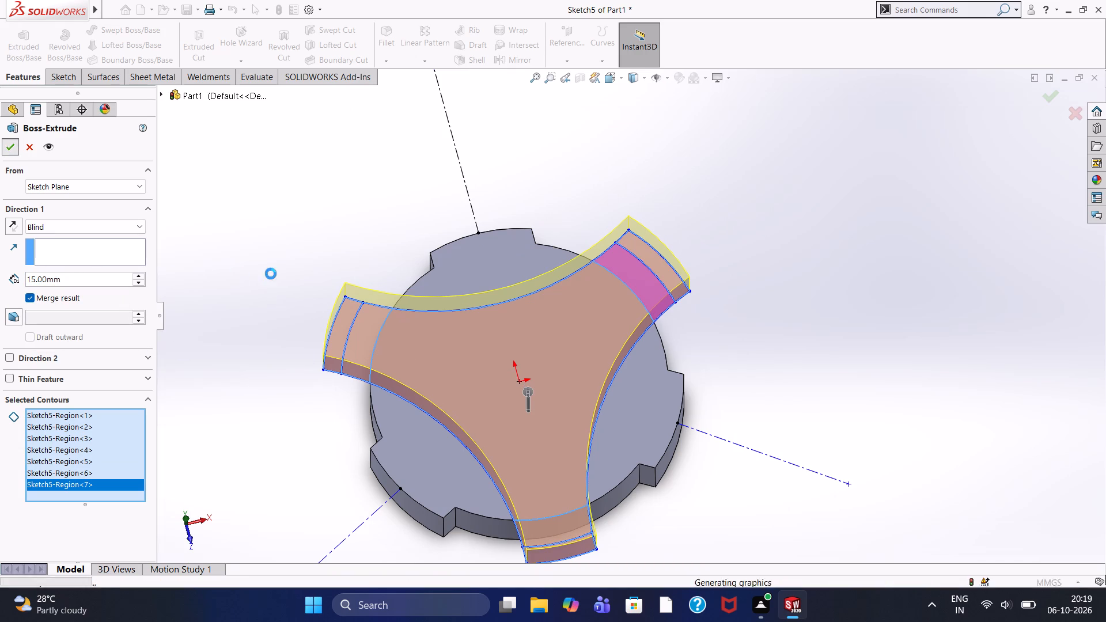
left_click(279, 263)
Open a new sketch on the top face of the three-armed boss and view it face-on.
scroll(398, 312, "up", 4)
scroll(514, 341, "down", 2)
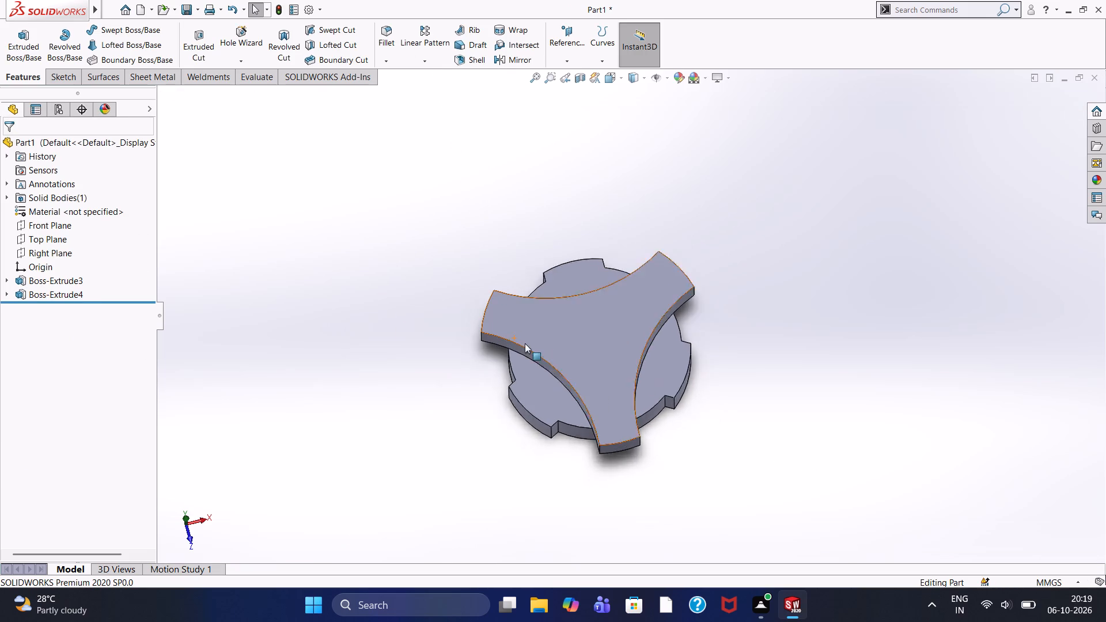
scroll(525, 343, "down", 3)
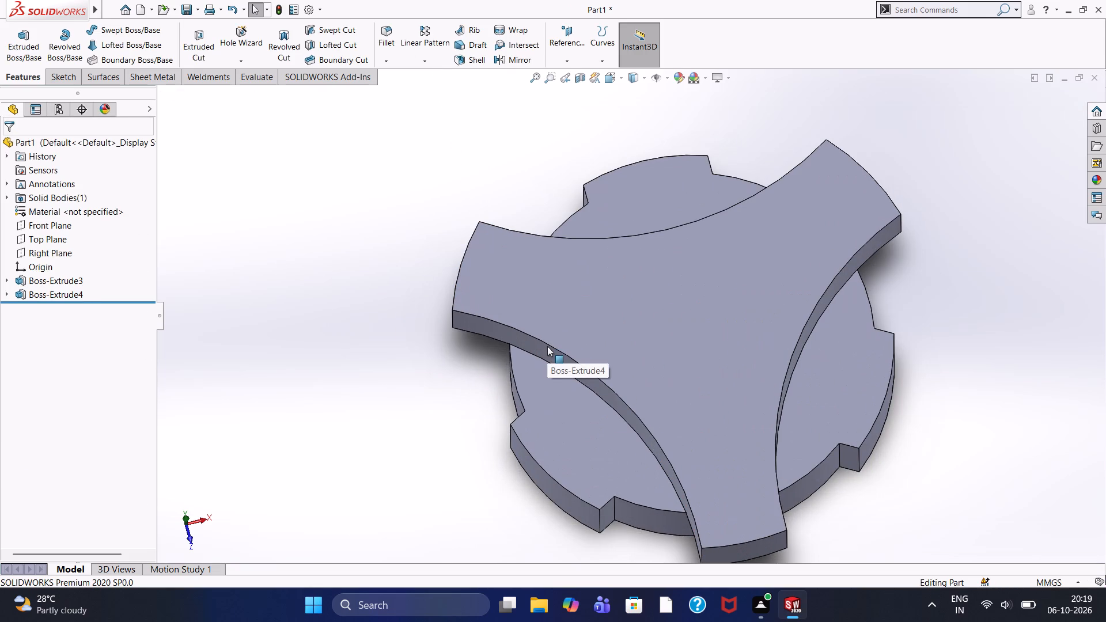
scroll(531, 328, "up", 2)
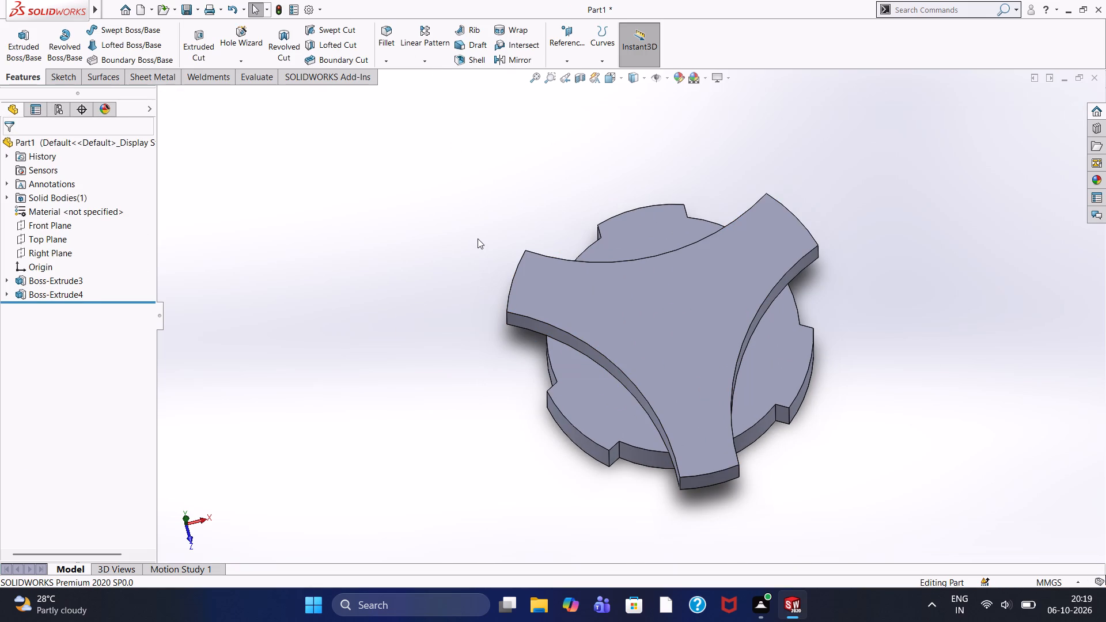
middle_click_drag(477, 237, 488, 236)
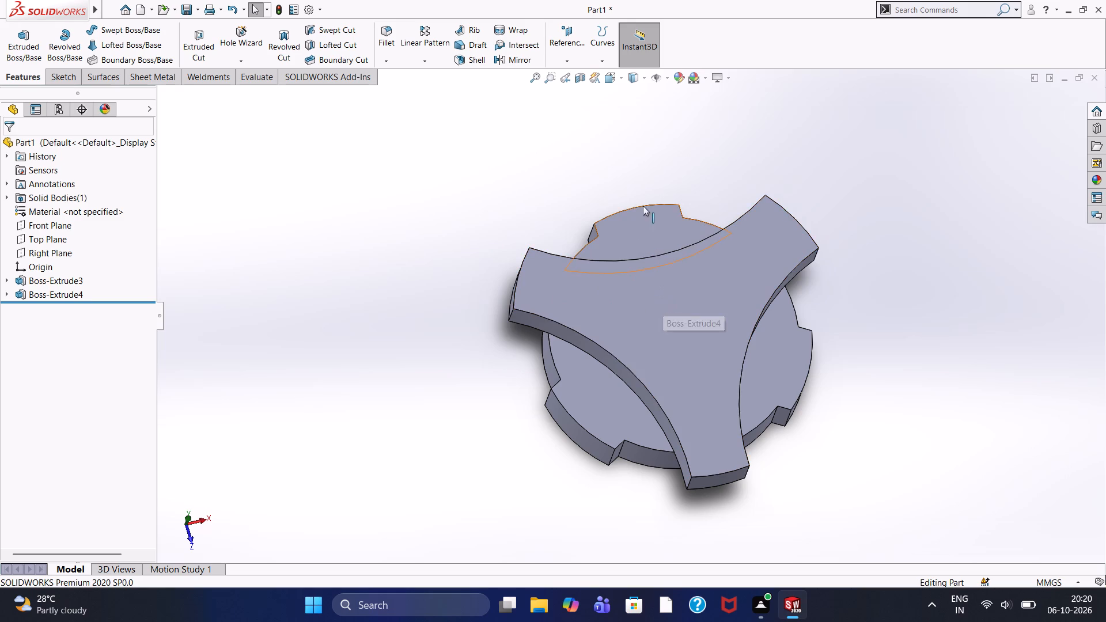
middle_click_drag(652, 198, 627, 185)
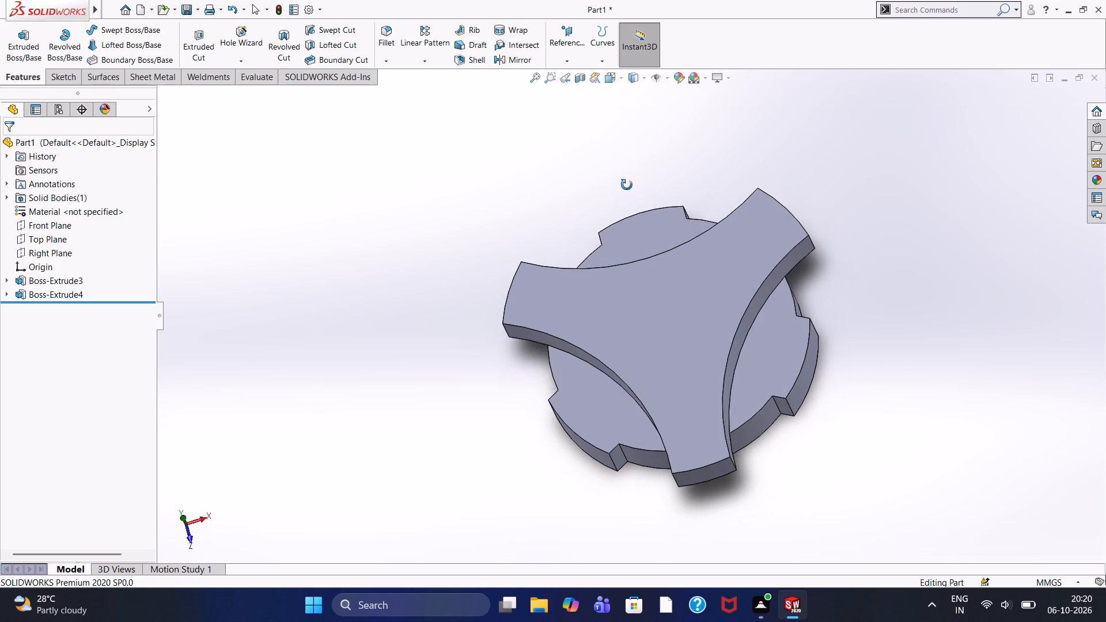
middle_click_drag(627, 185, 632, 180)
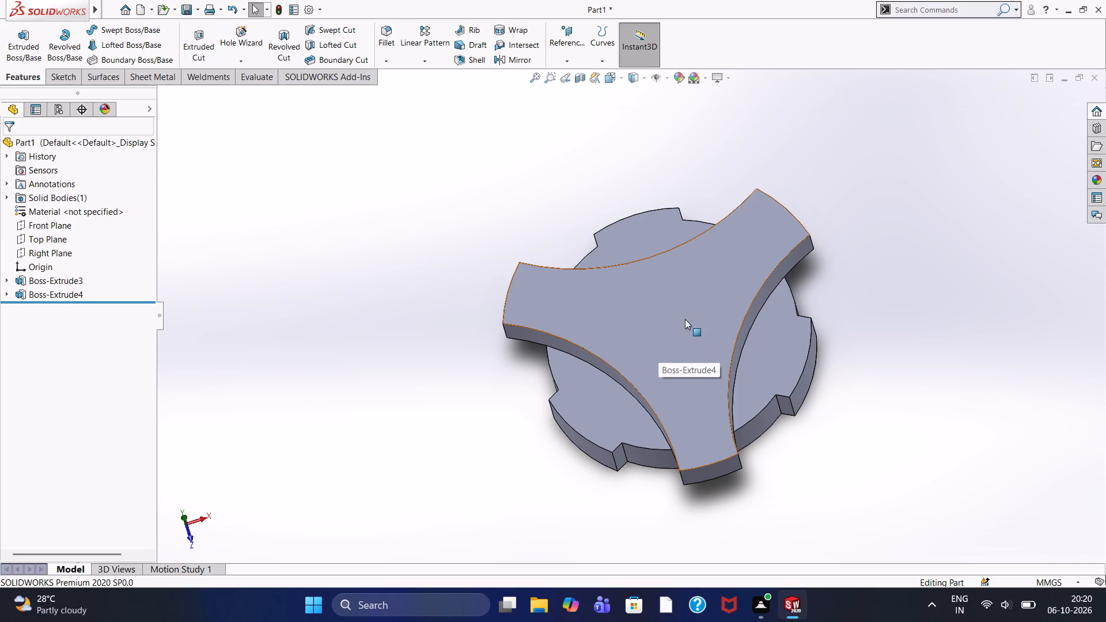
left_click(675, 325)
left_click(728, 289)
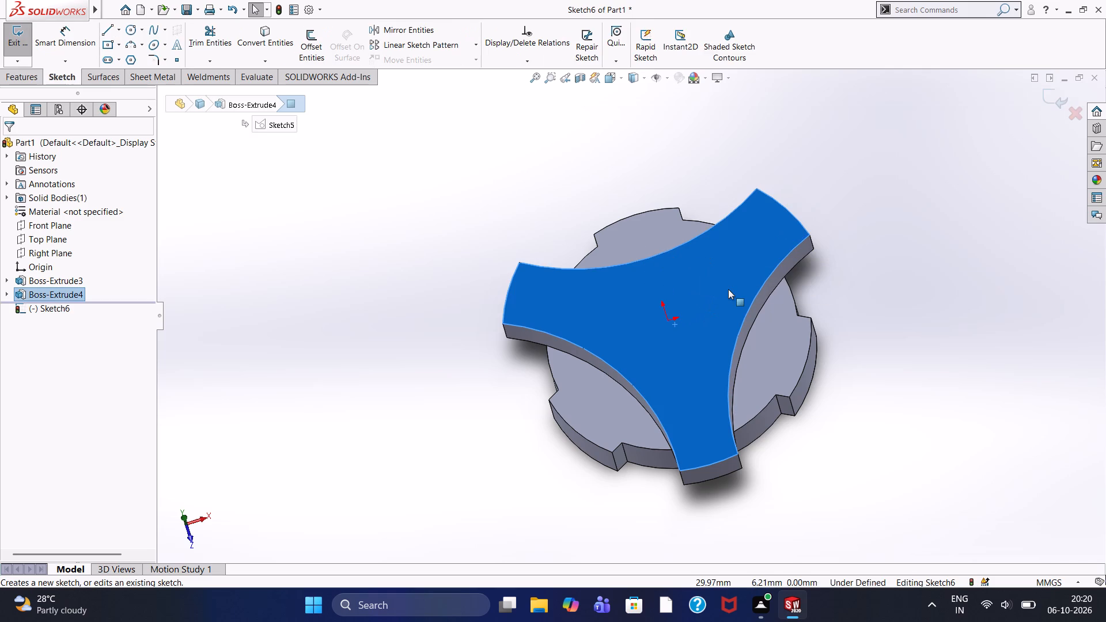
key("ctrl+8")
left_click(354, 195)
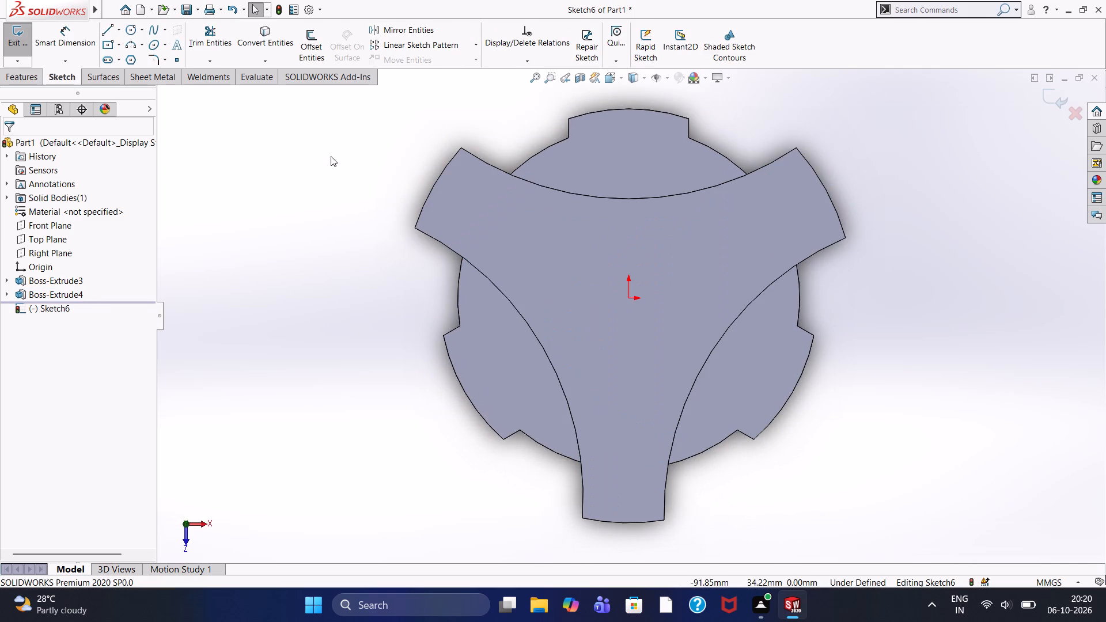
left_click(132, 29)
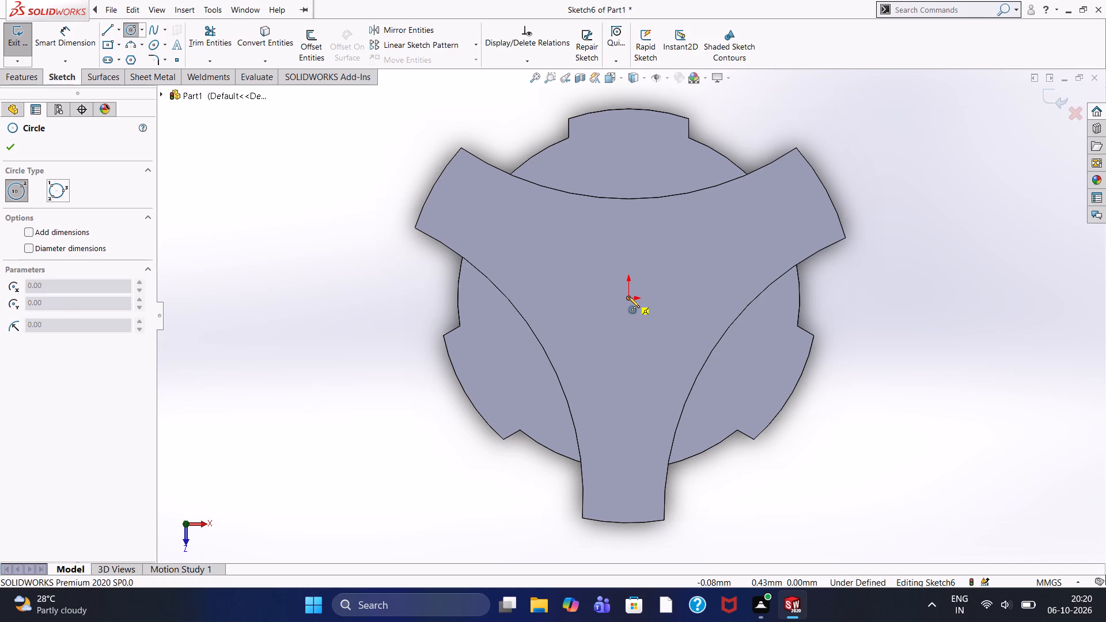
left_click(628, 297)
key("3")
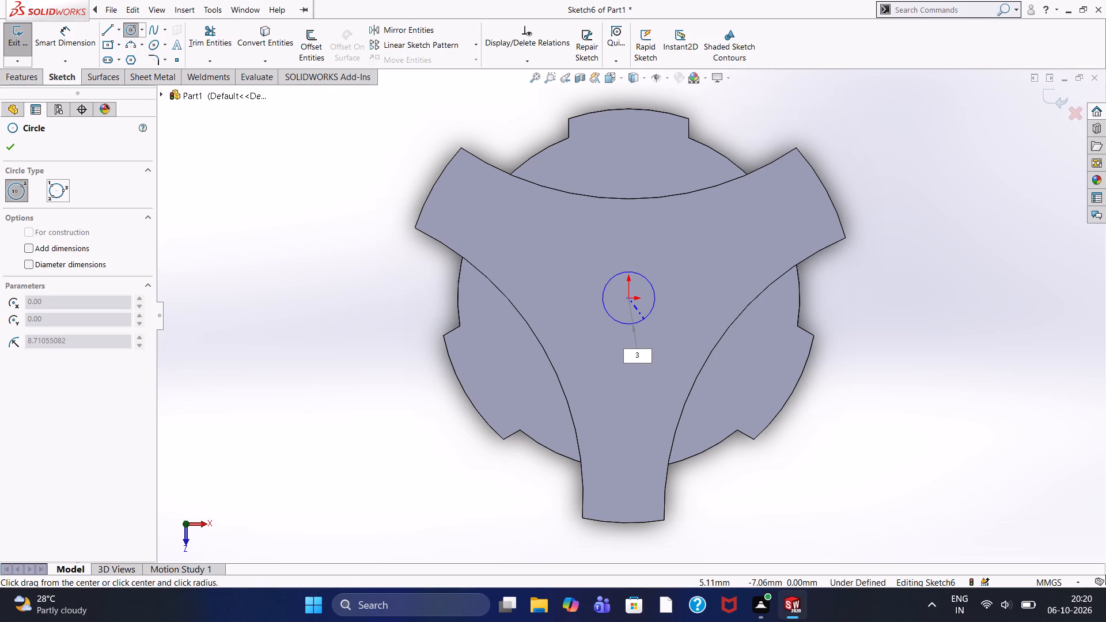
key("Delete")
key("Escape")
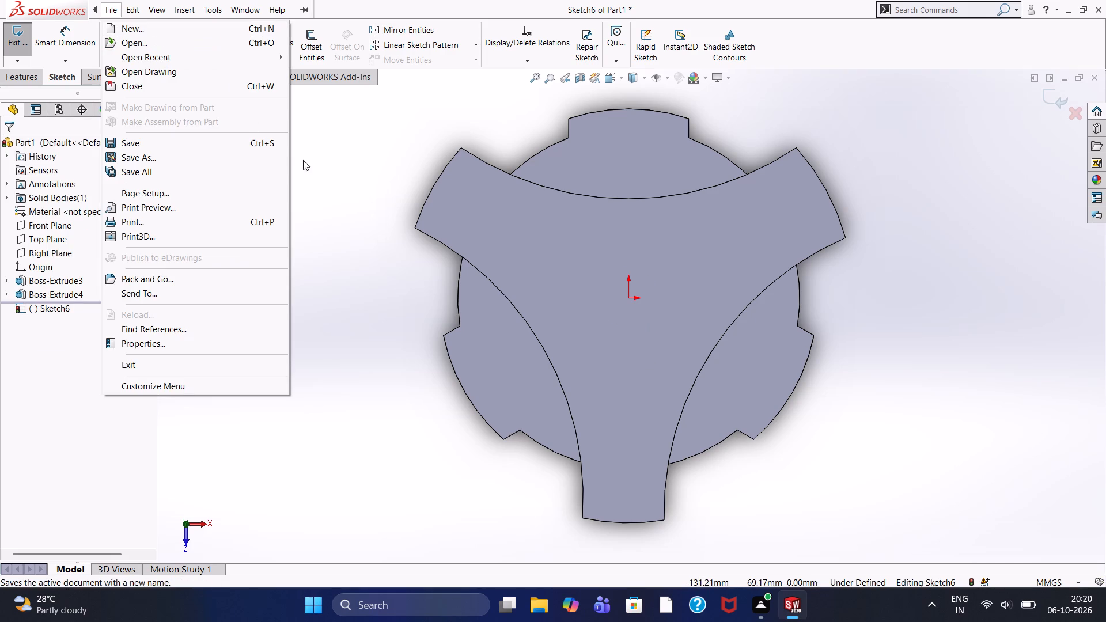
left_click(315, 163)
Draw a circle of 30 mm radius centred on the origin.
left_click(128, 32)
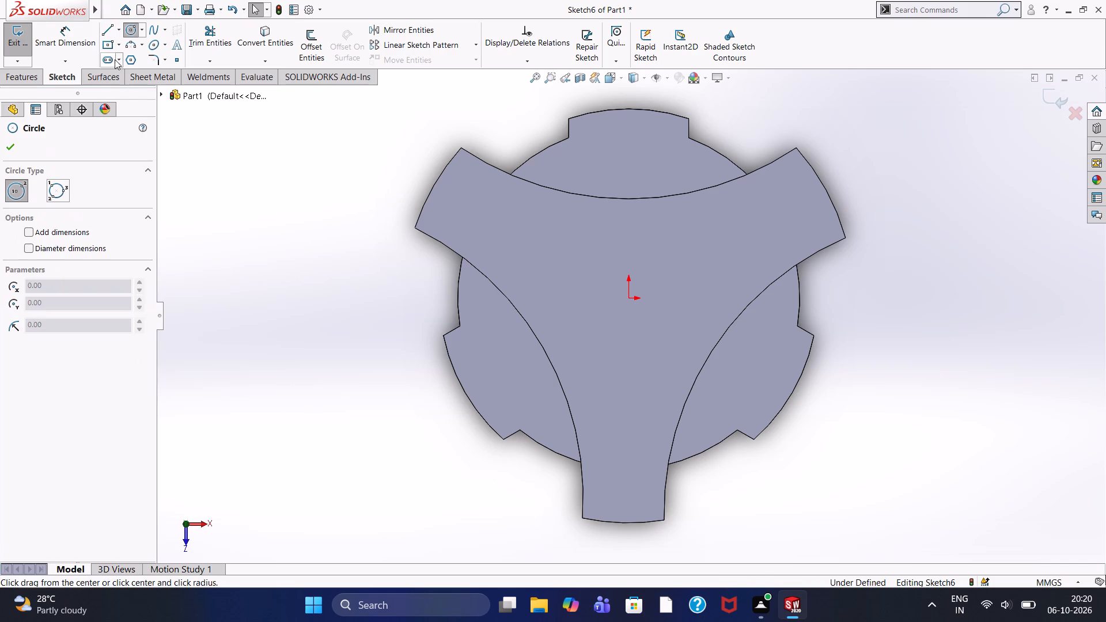
left_click(628, 296)
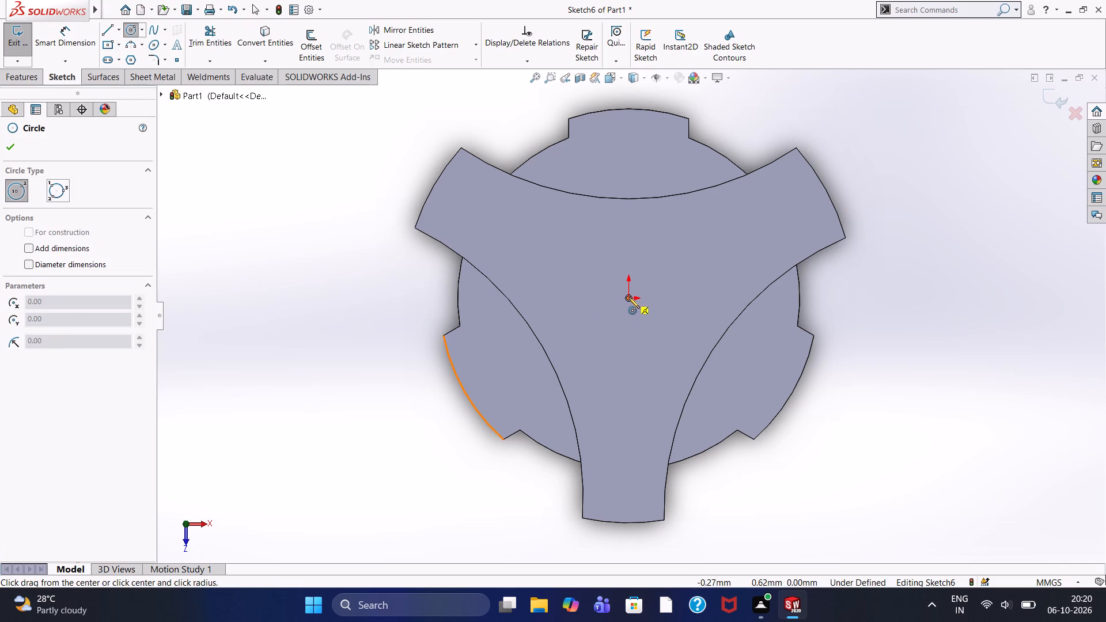
type("30")
key("Return")
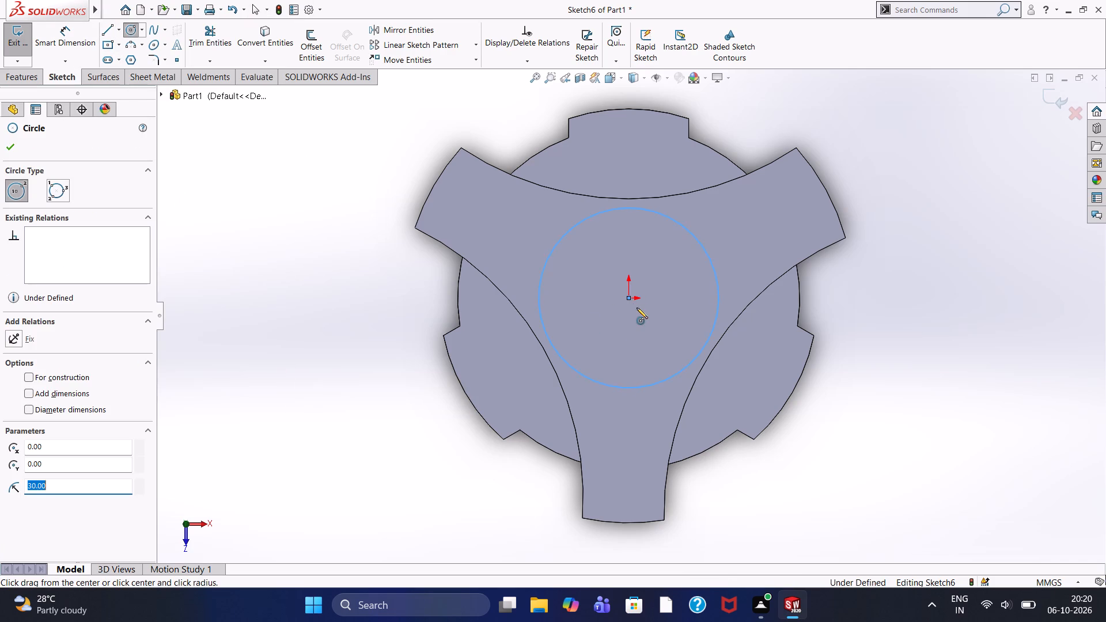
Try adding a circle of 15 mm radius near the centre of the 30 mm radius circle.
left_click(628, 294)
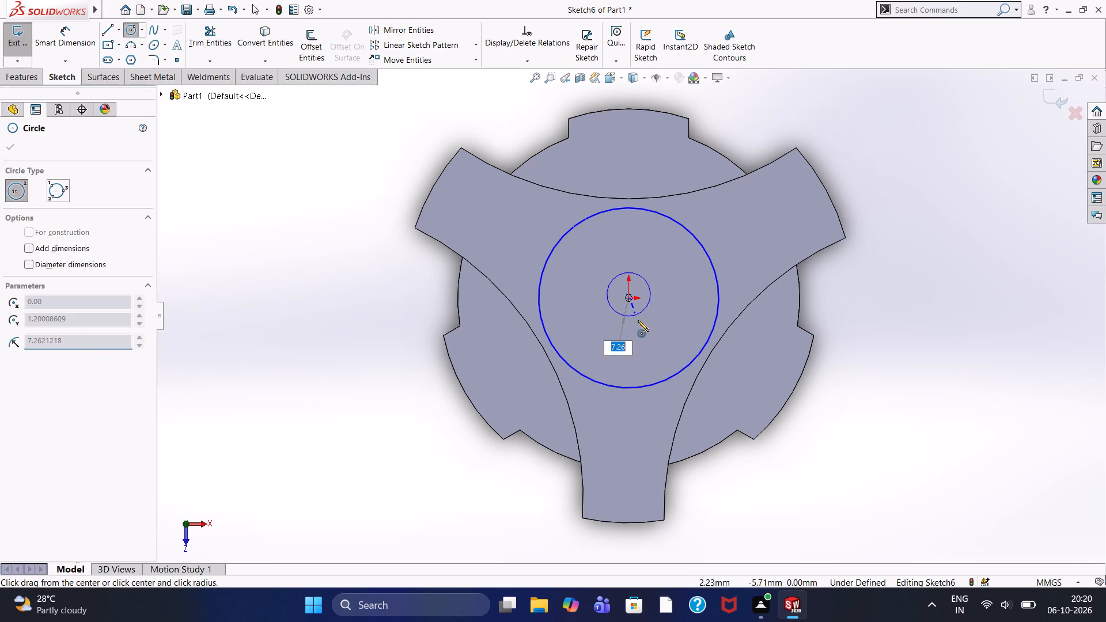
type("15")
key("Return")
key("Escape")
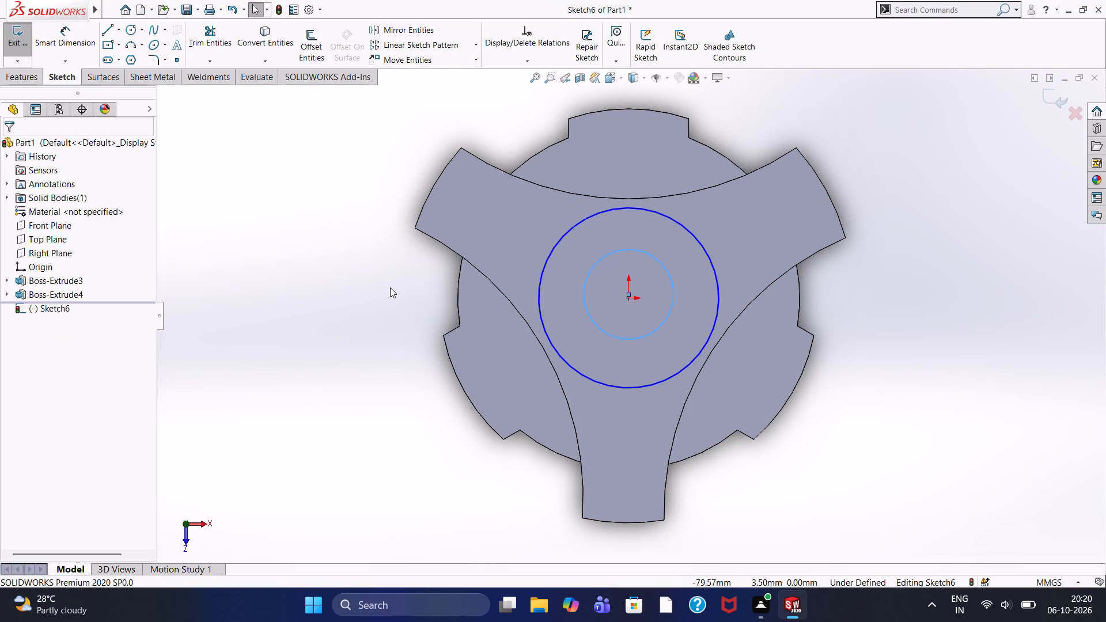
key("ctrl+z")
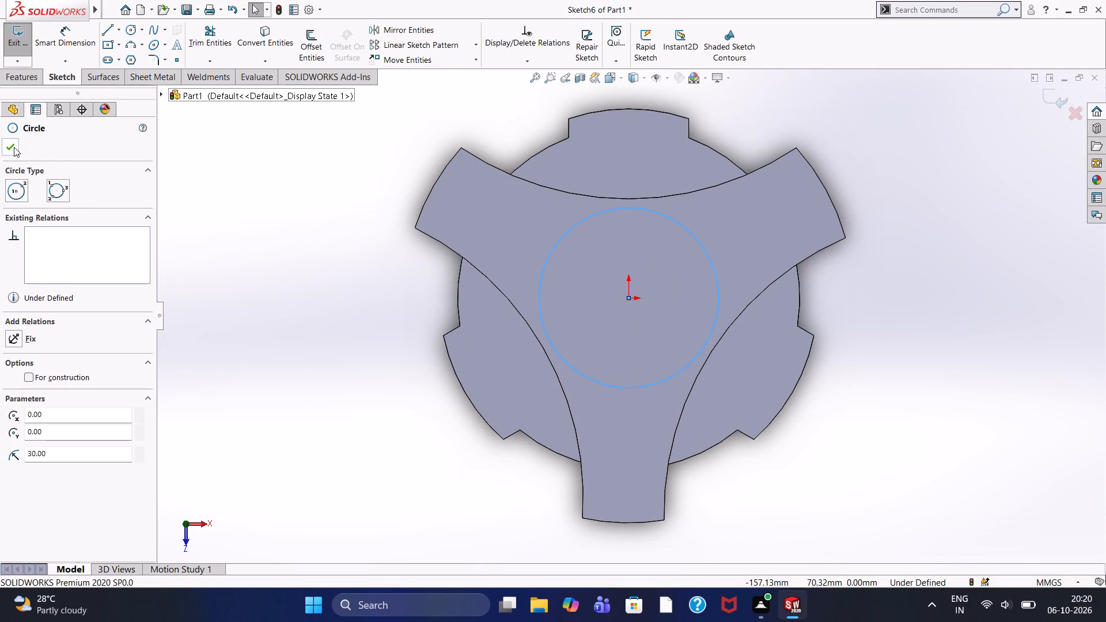
Cut-extrude the 30 mm radius circle to a blind depth of 20 mm into the three-armed boss.
left_click(12, 148)
left_click(40, 73)
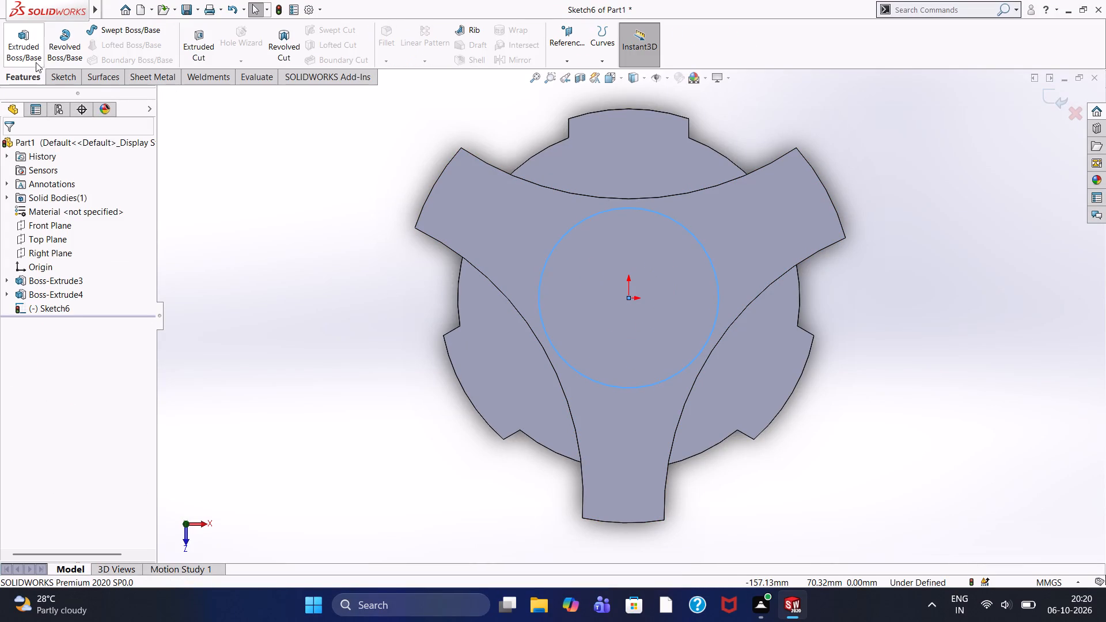
left_click(192, 45)
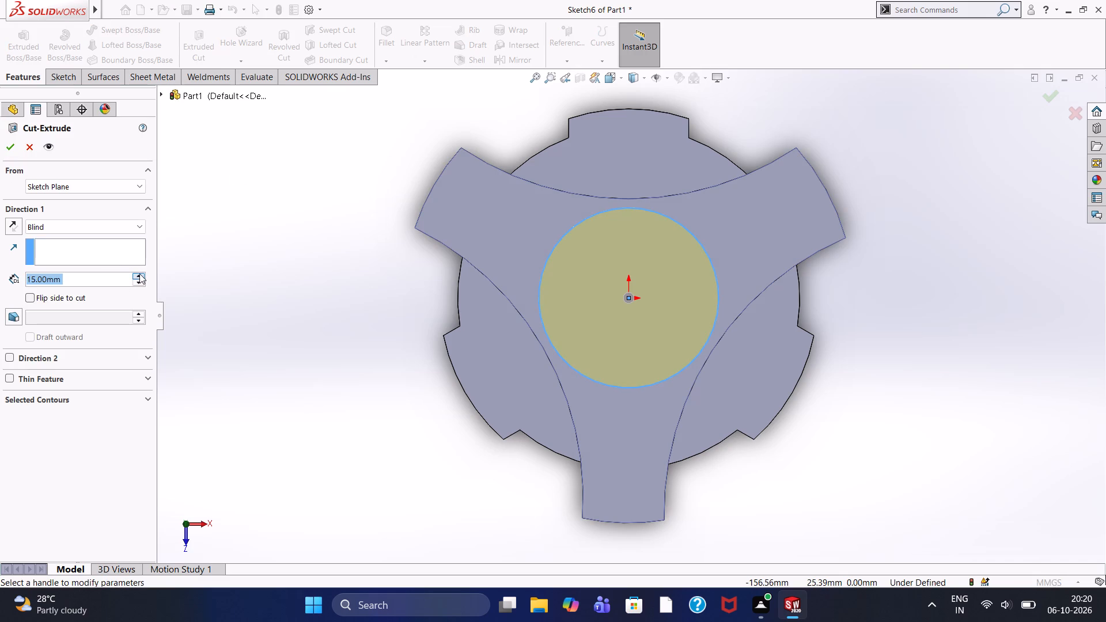
type("20")
key("Return")
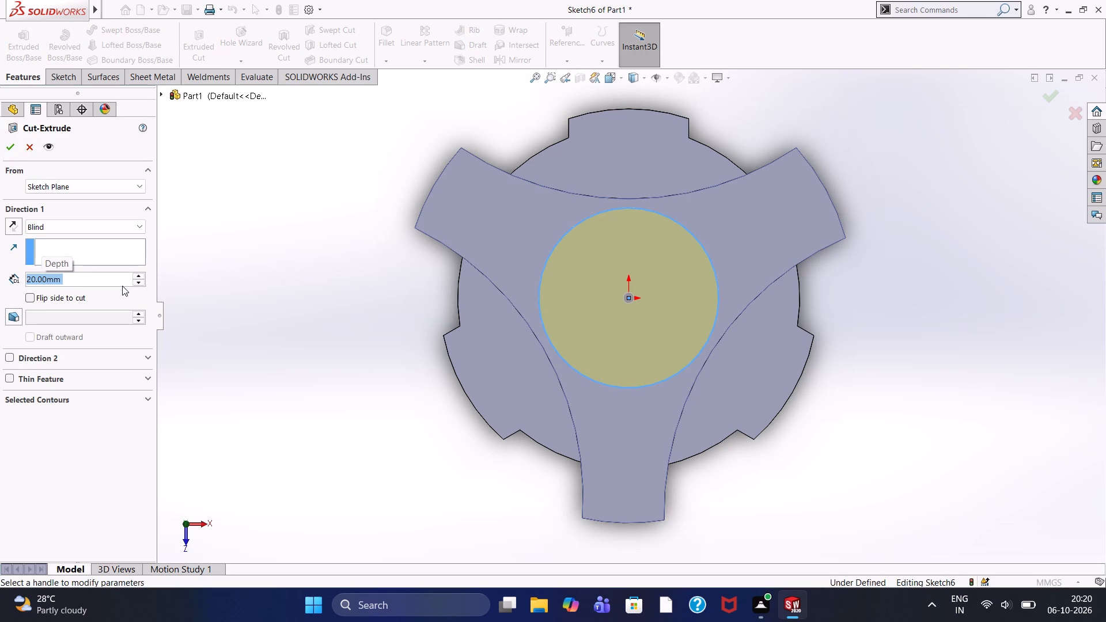
left_click(14, 147)
left_click(289, 274)
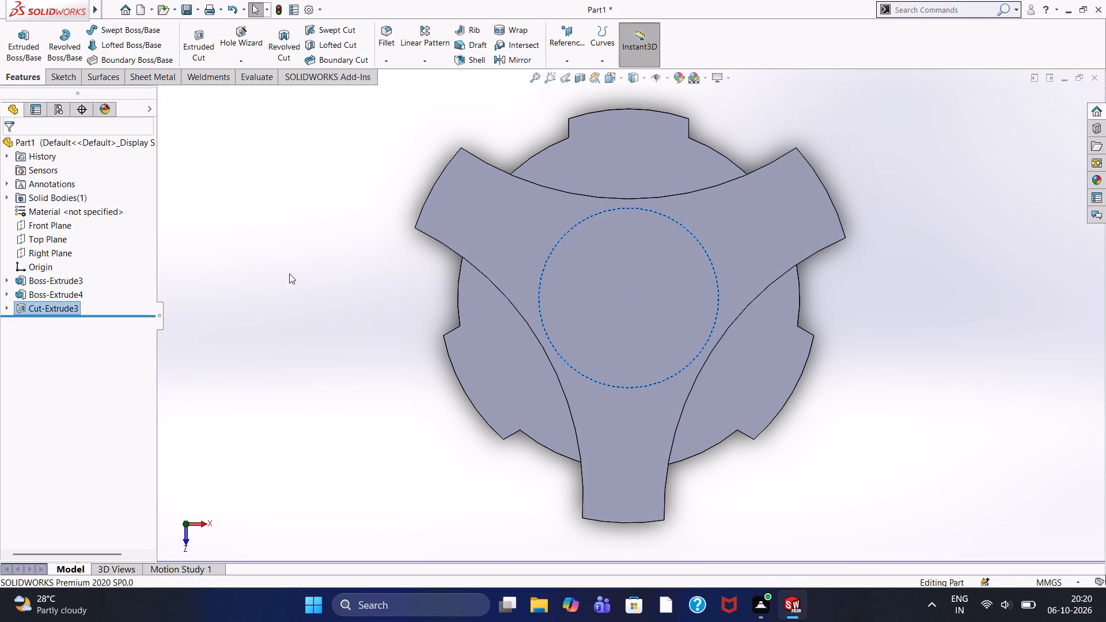
middle_click_drag(305, 268, 315, 213)
scroll(315, 213, "down", 1)
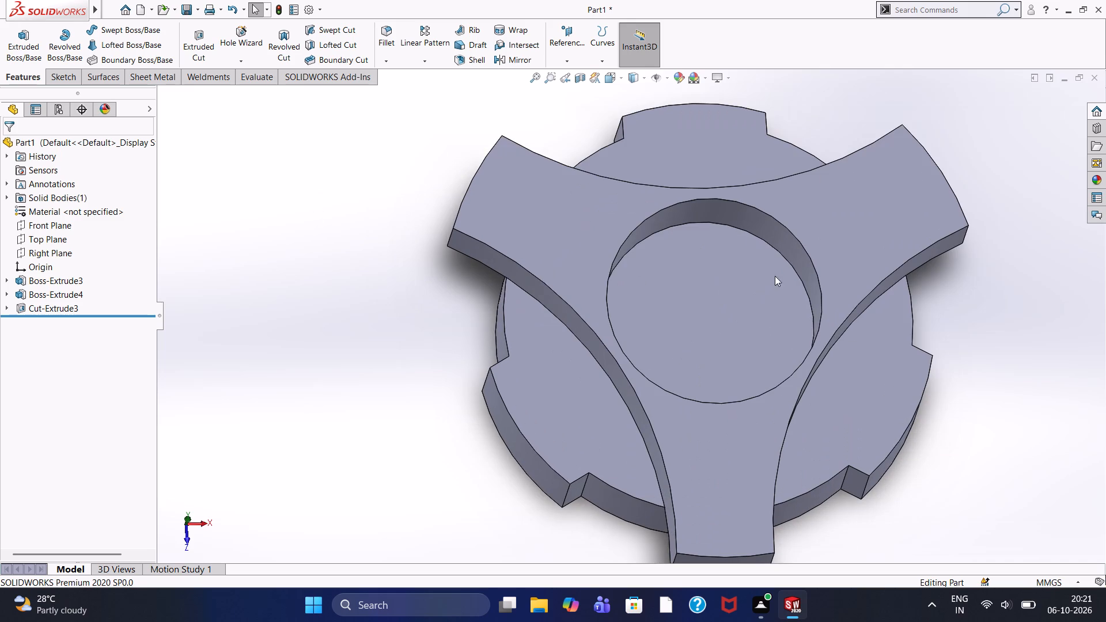
Sketch a circle of 15 mm radius centred on the origin on the floor of the circular pocket.
left_click(727, 313)
left_click(774, 278)
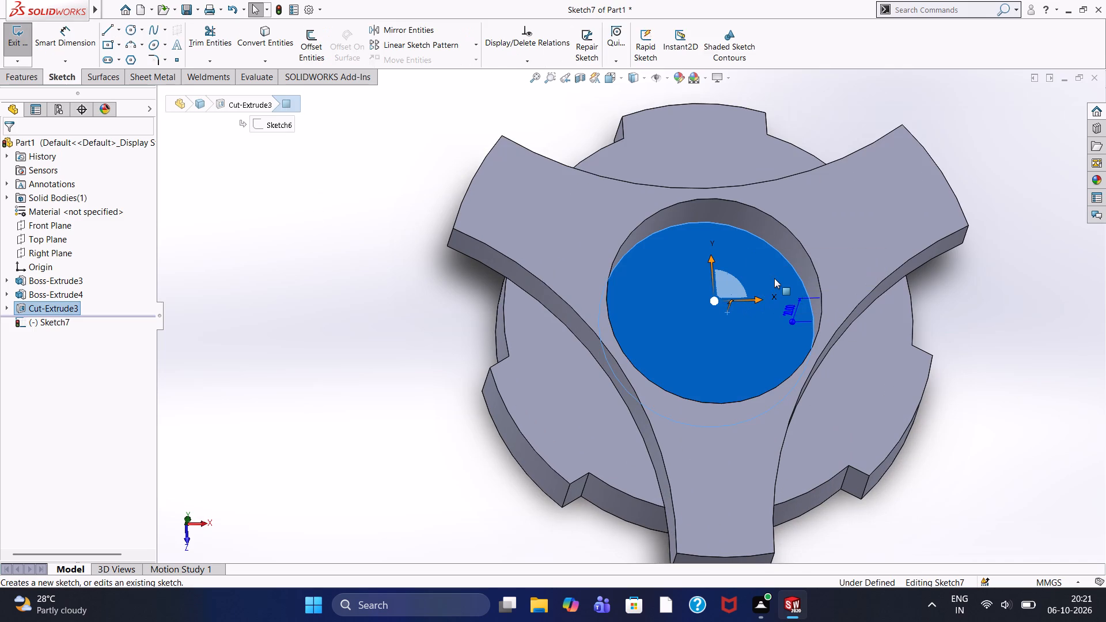
key("ctrl+8")
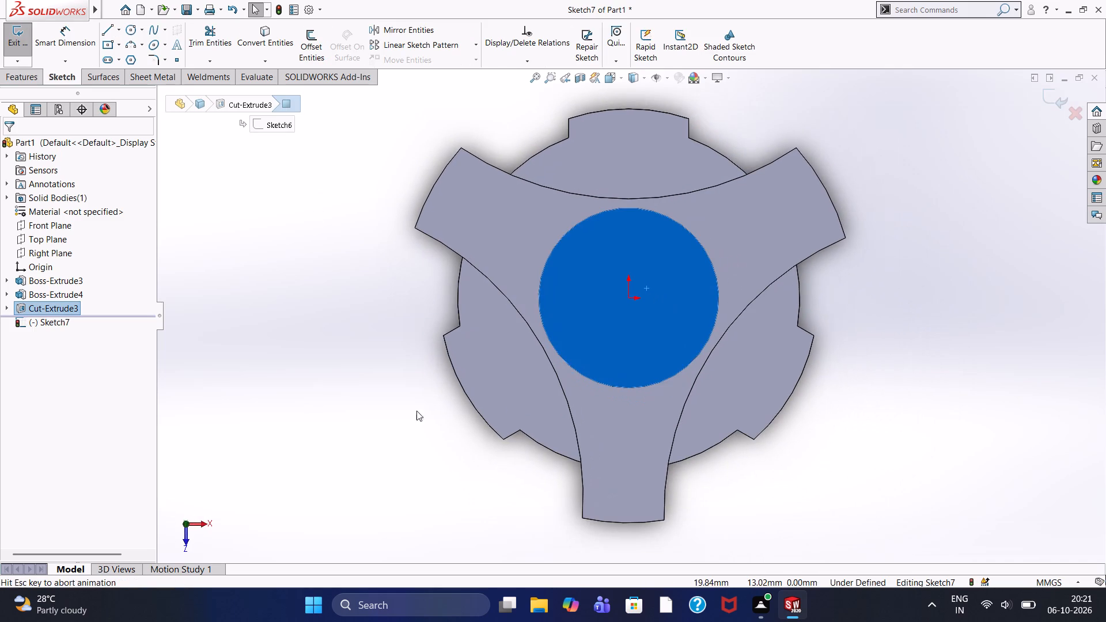
left_click(377, 333)
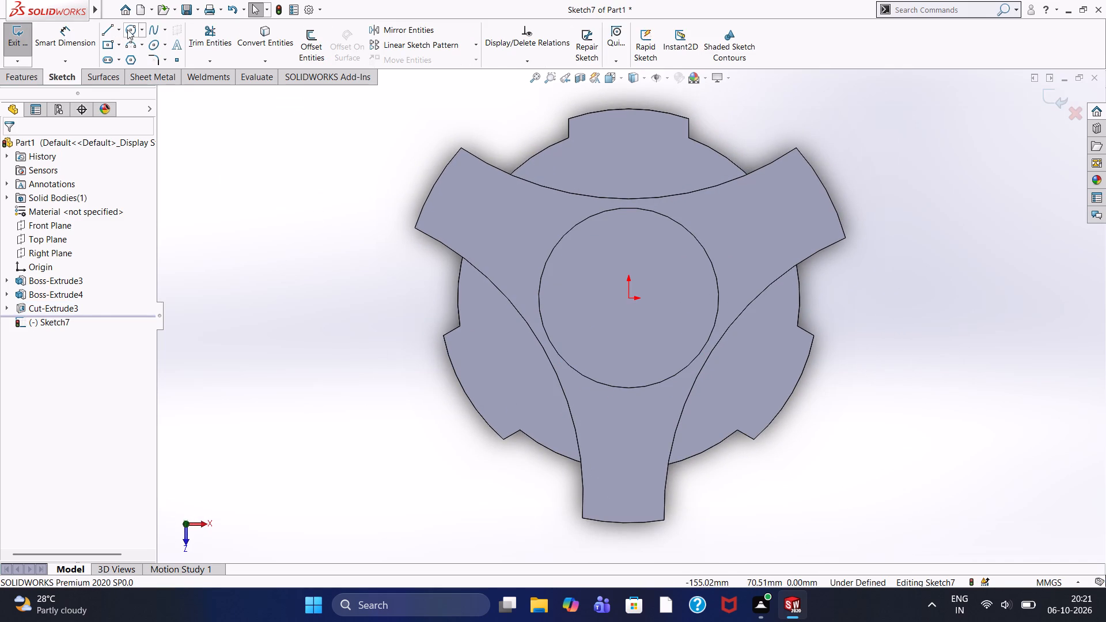
left_click(127, 29)
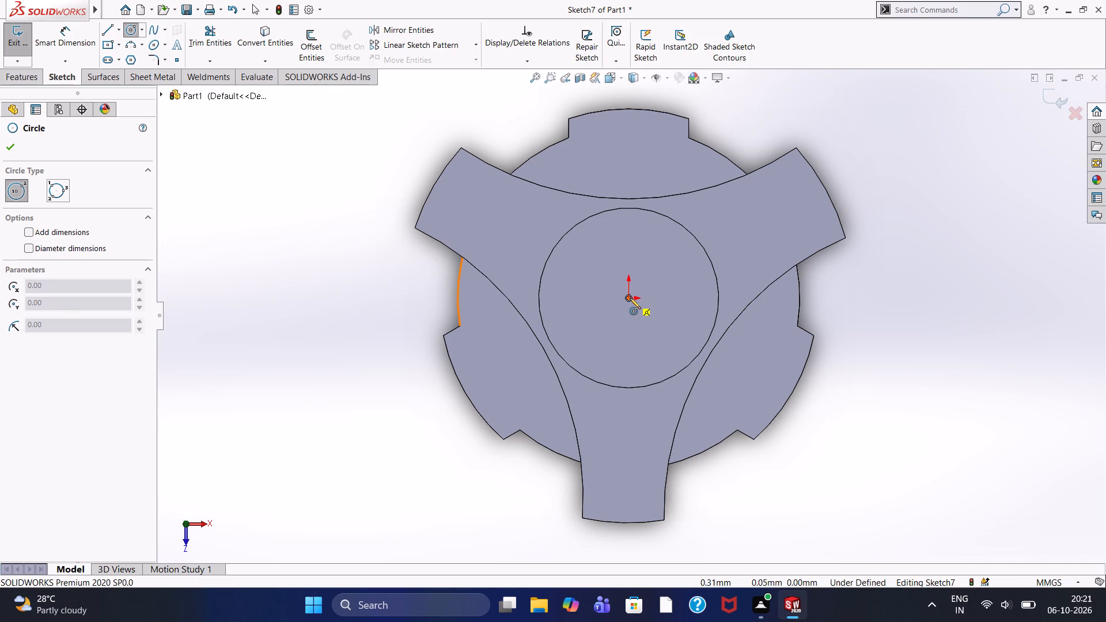
left_click(630, 298)
type("15")
key("Return")
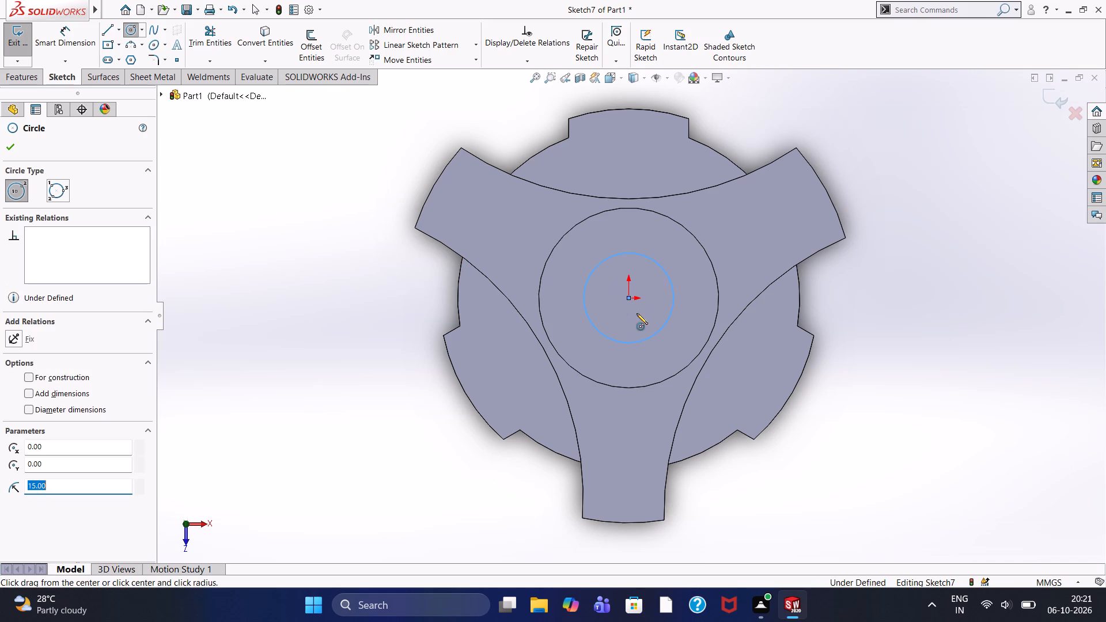
key("Escape")
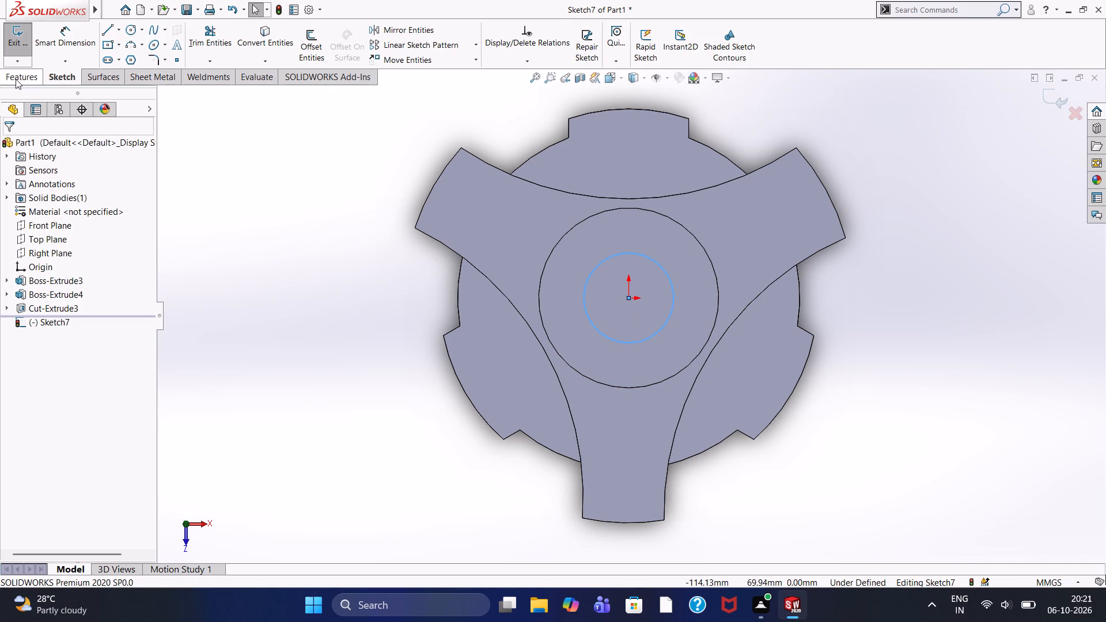
Cut-extrude the 15 mm radius circle Through All to make a central hole.
left_click(17, 79)
left_click(192, 38)
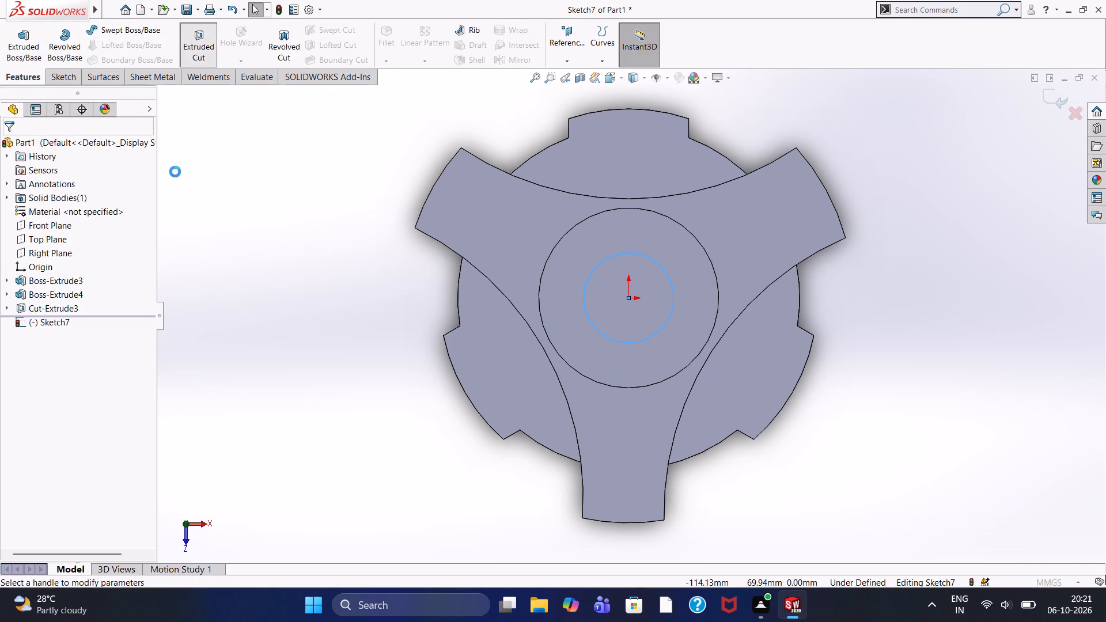
left_click(113, 223)
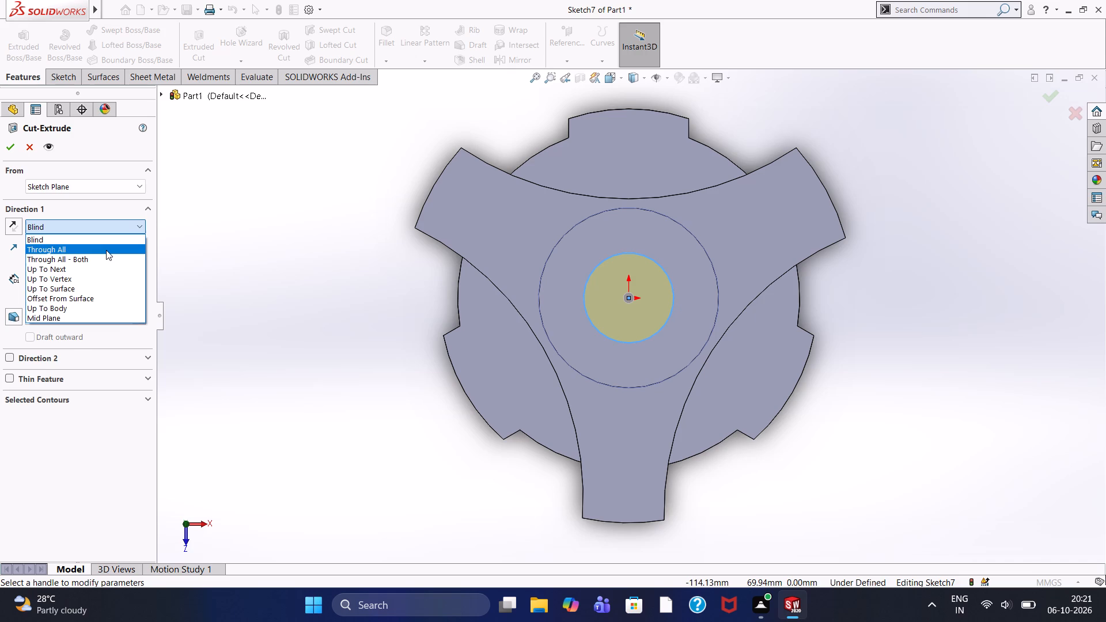
left_click(106, 250)
left_click(8, 147)
left_click(340, 305)
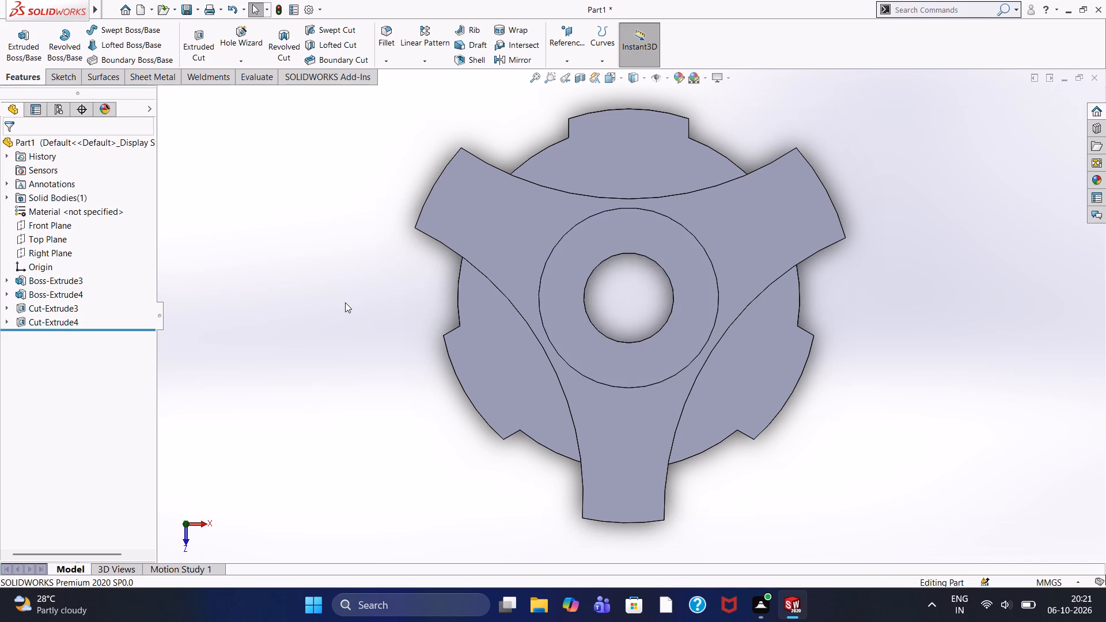
Examine the part from above, from the side and from underneath, including the pocket and central hole.
scroll(347, 301, "up", 1)
middle_click_drag(347, 301, 373, 237)
middle_click_drag(417, 336, 349, 227)
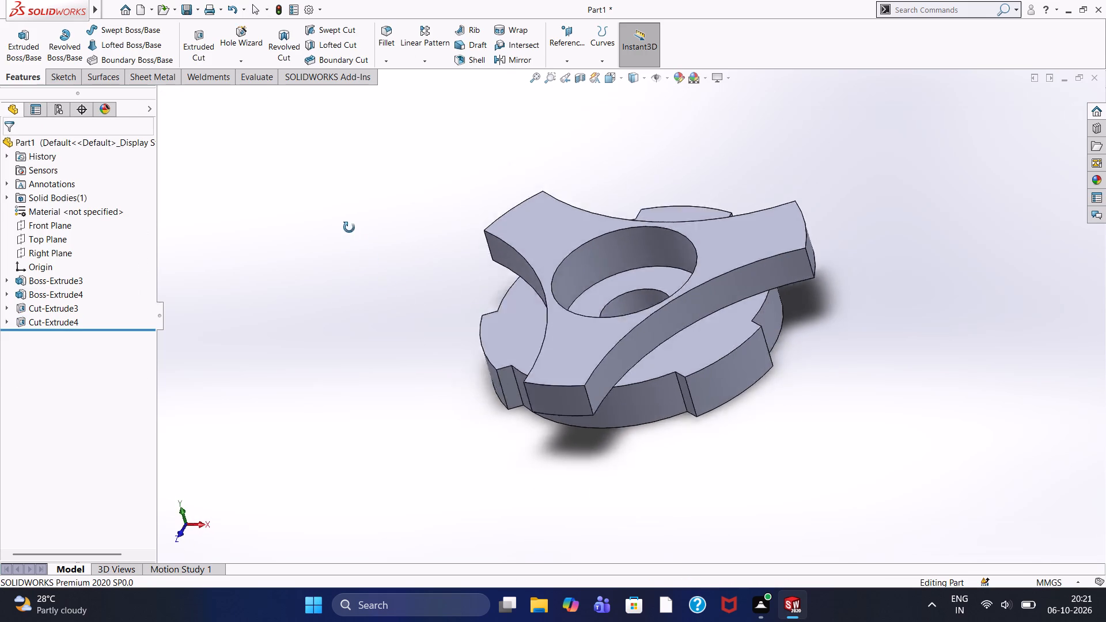
middle_click_drag(349, 227, 344, 223)
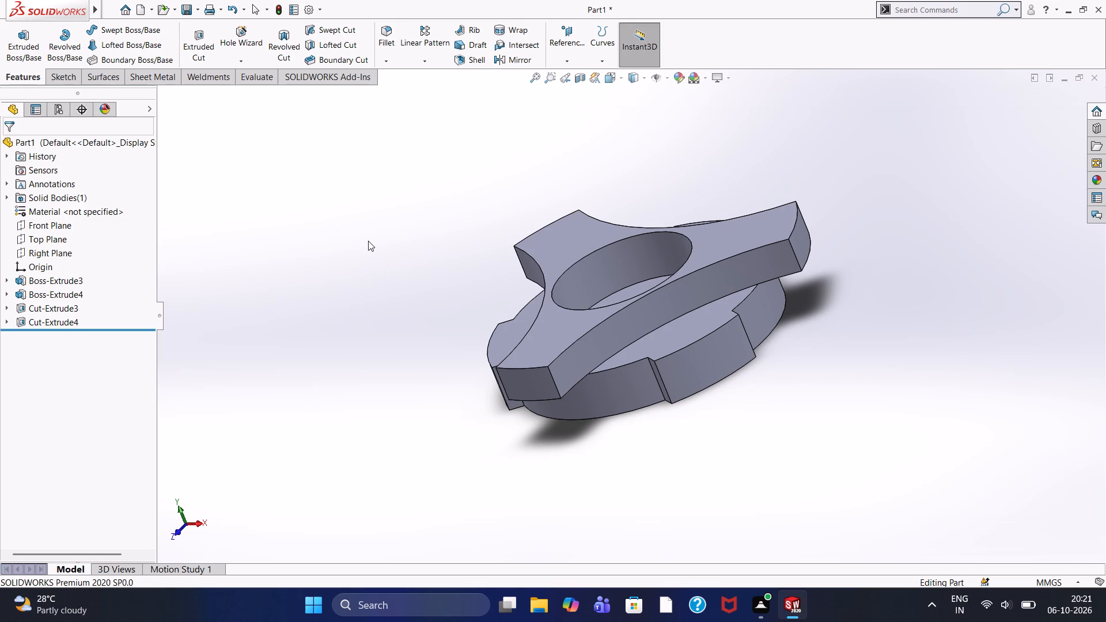
middle_click_drag(368, 241, 547, 245)
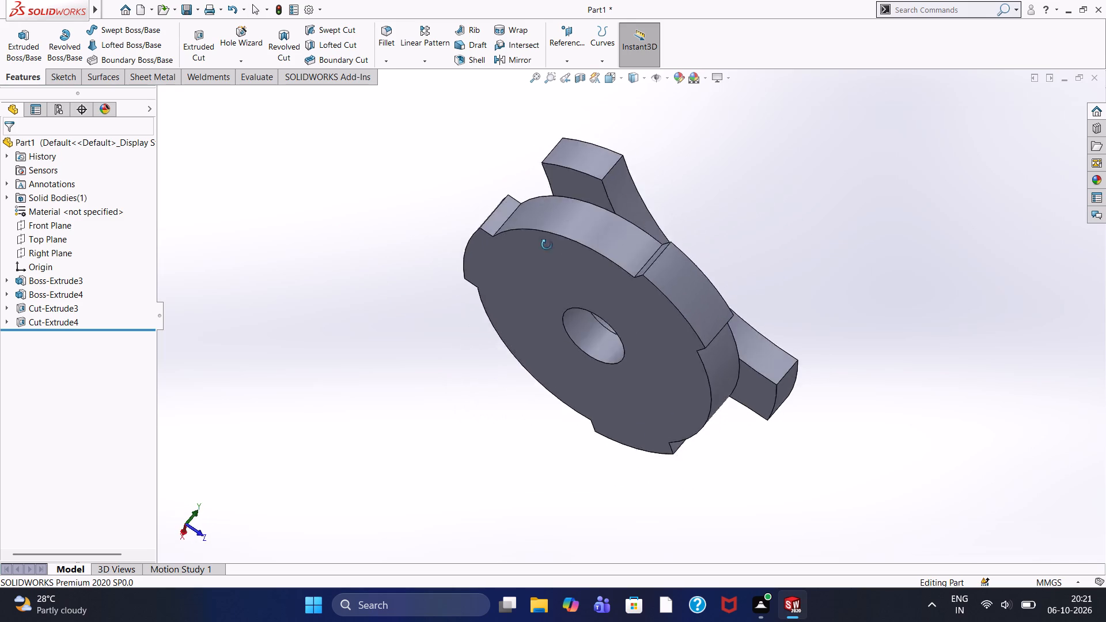
middle_click_drag(547, 245, 420, 400)
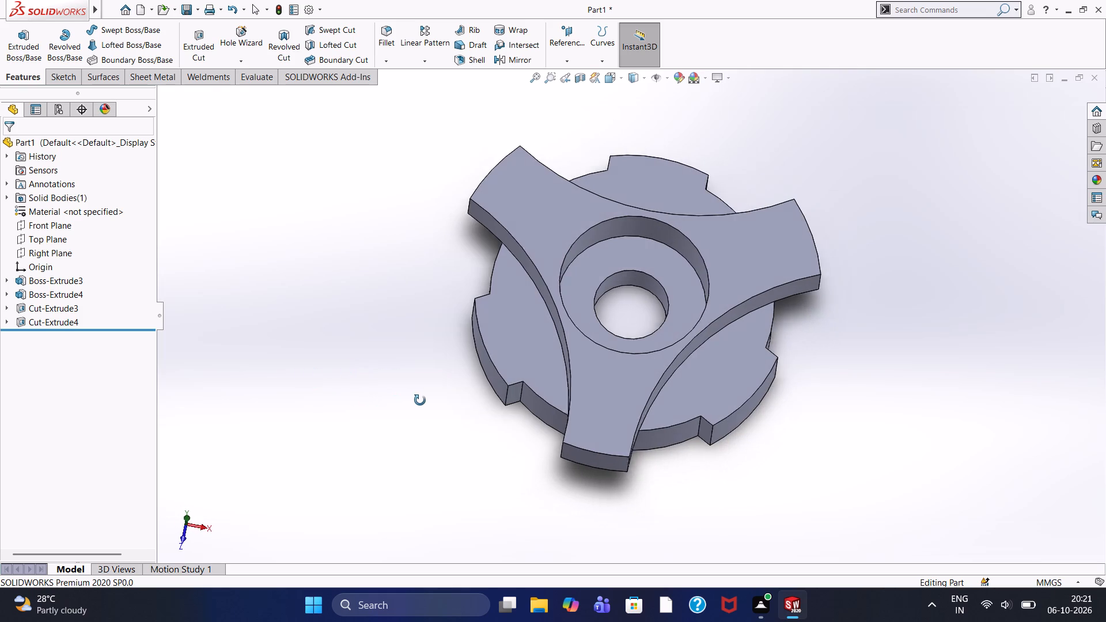
middle_click_drag(420, 400, 421, 399)
scroll(435, 305, "up", 1)
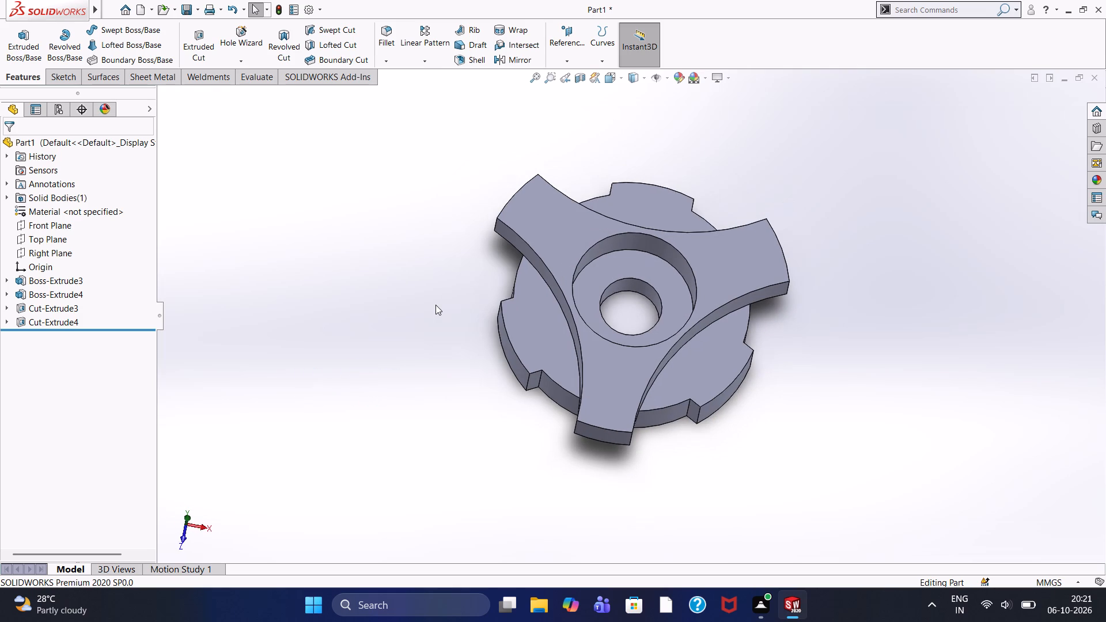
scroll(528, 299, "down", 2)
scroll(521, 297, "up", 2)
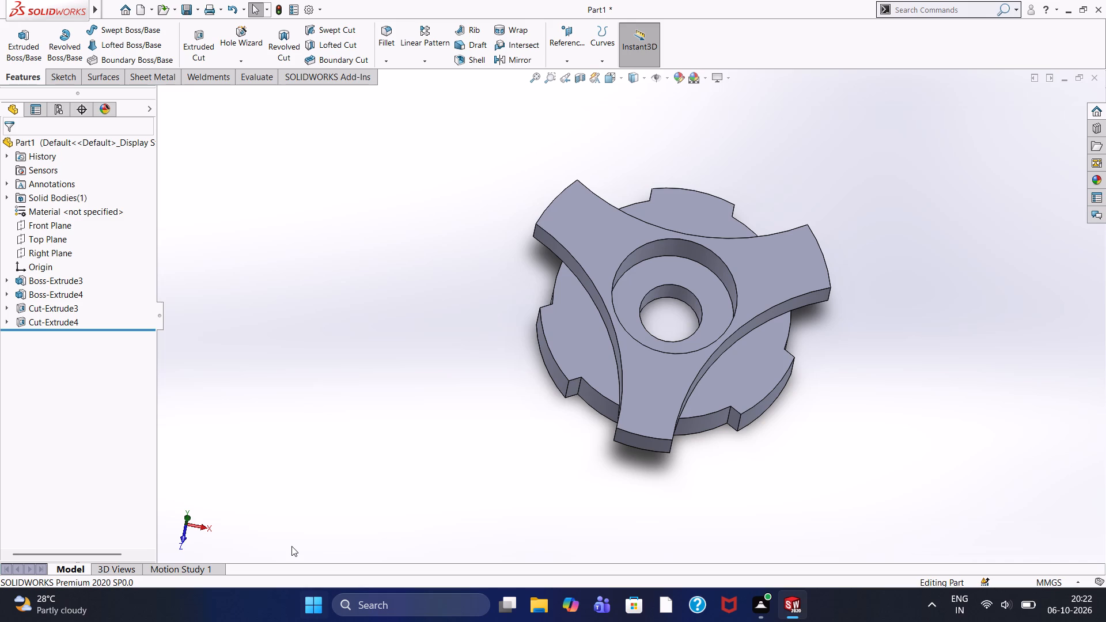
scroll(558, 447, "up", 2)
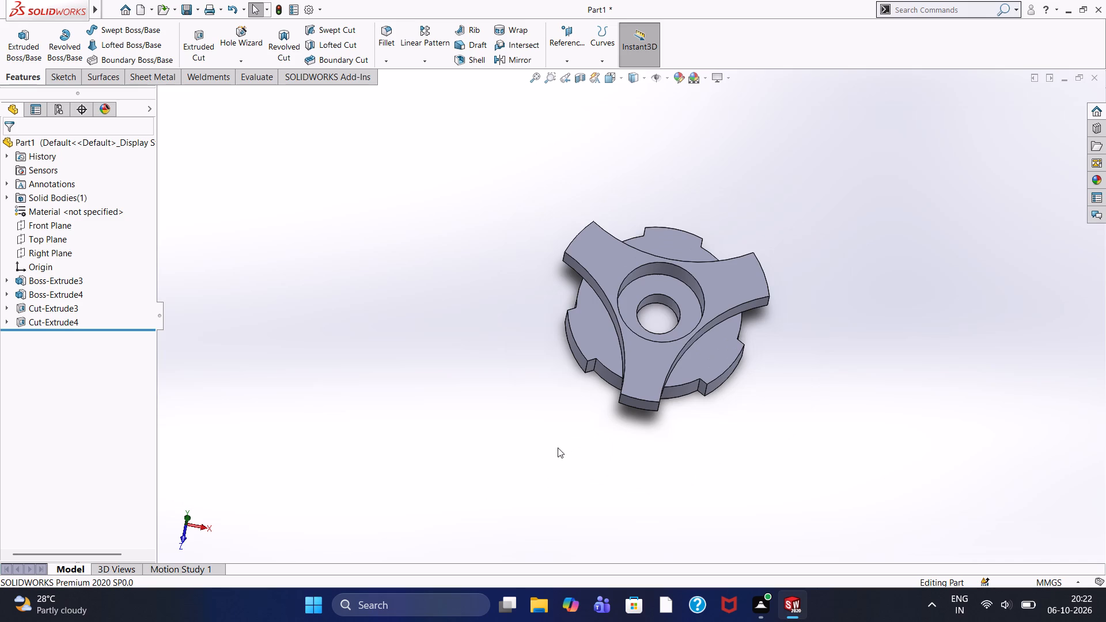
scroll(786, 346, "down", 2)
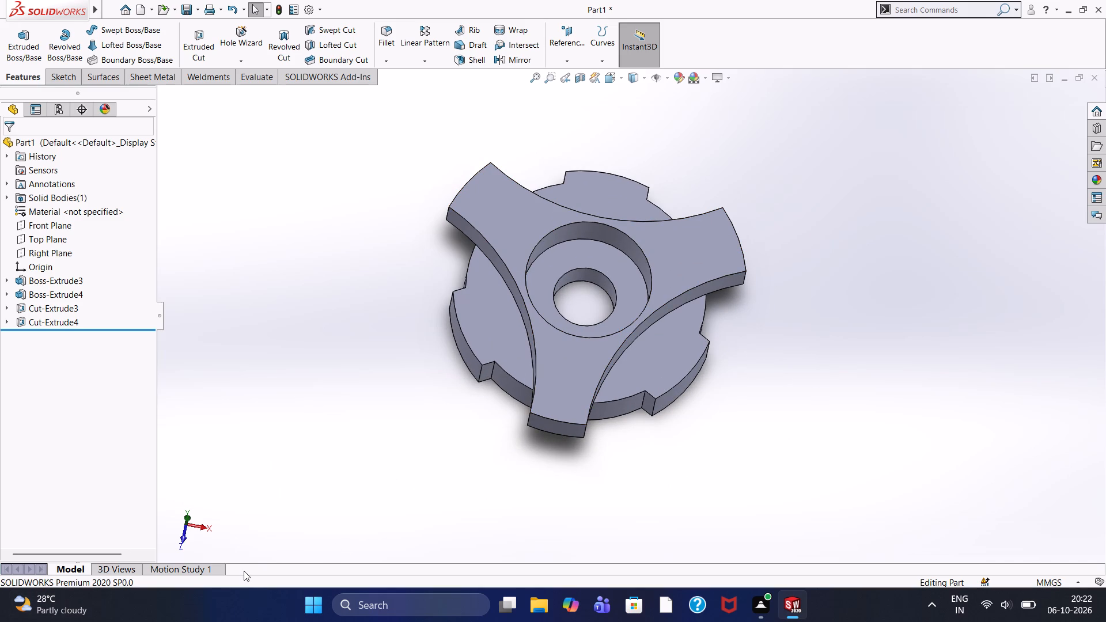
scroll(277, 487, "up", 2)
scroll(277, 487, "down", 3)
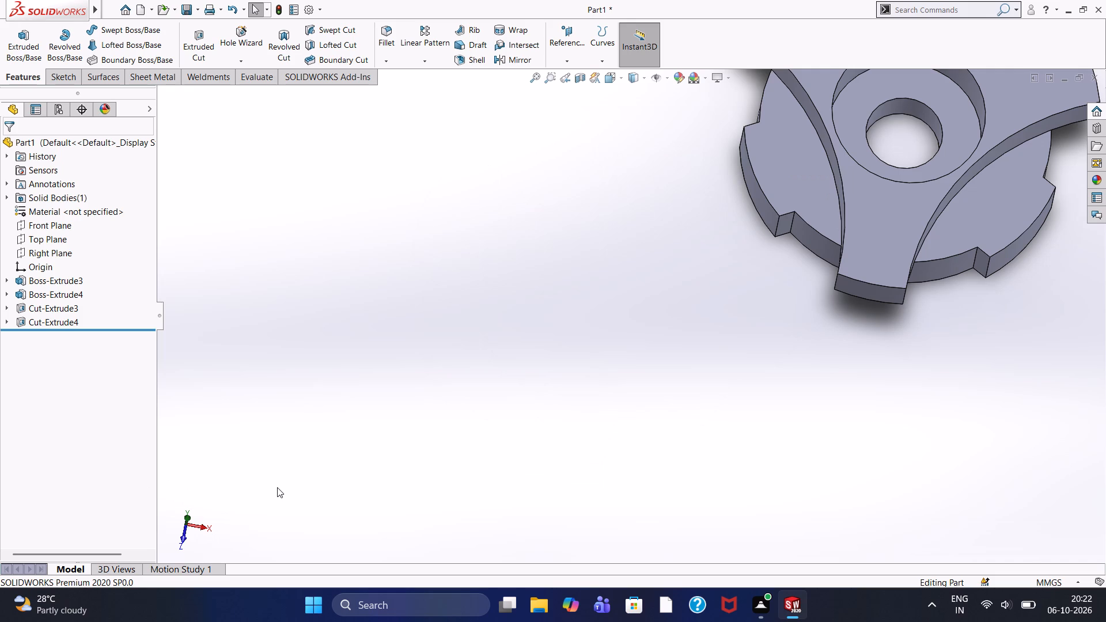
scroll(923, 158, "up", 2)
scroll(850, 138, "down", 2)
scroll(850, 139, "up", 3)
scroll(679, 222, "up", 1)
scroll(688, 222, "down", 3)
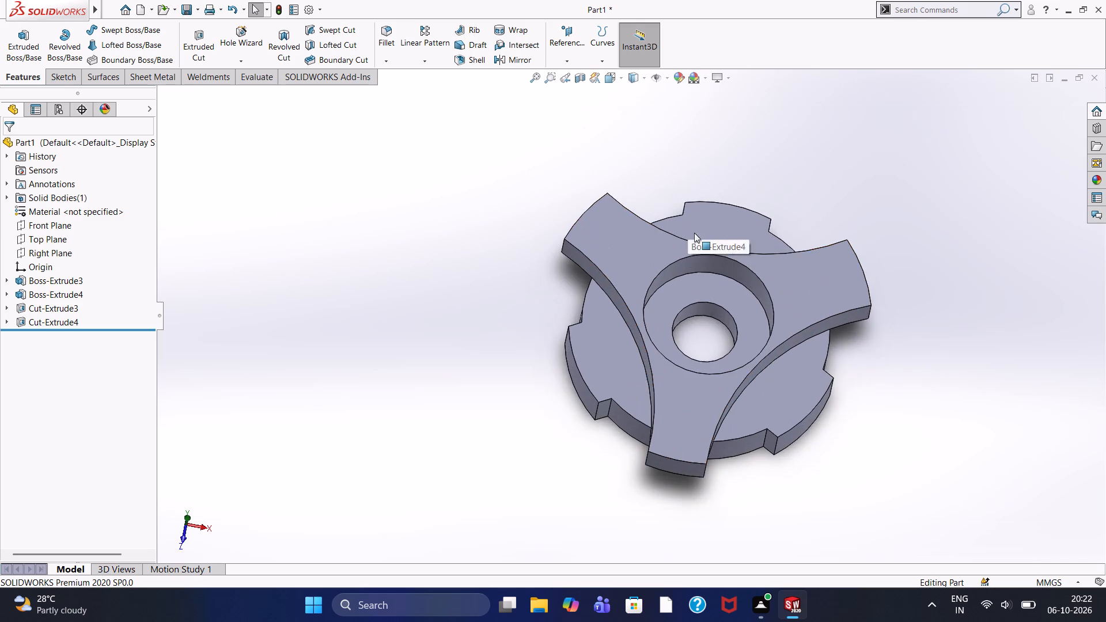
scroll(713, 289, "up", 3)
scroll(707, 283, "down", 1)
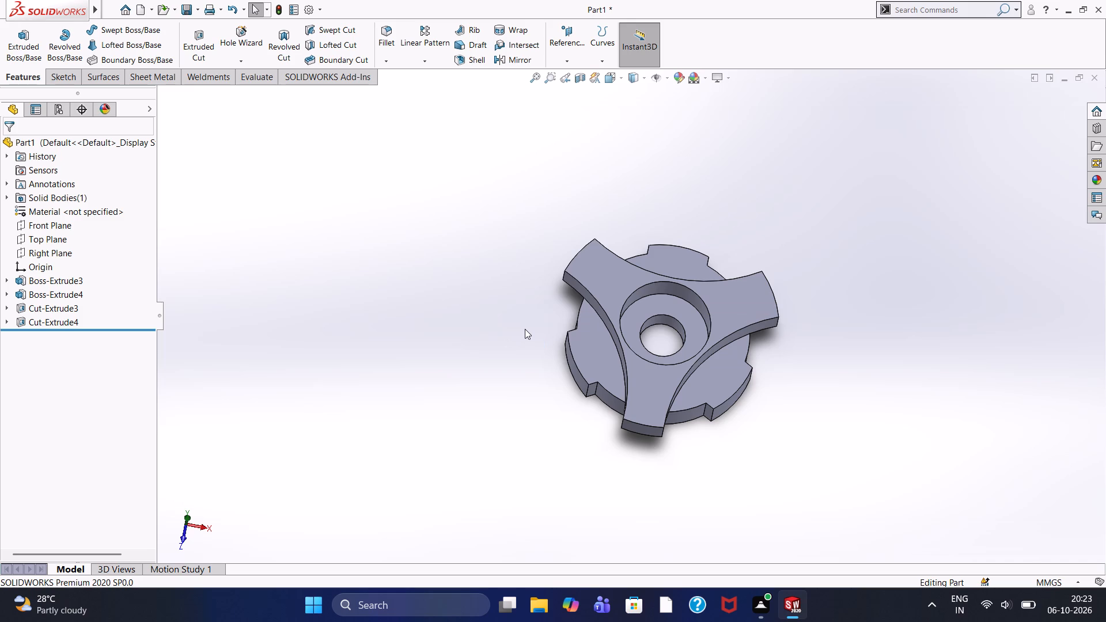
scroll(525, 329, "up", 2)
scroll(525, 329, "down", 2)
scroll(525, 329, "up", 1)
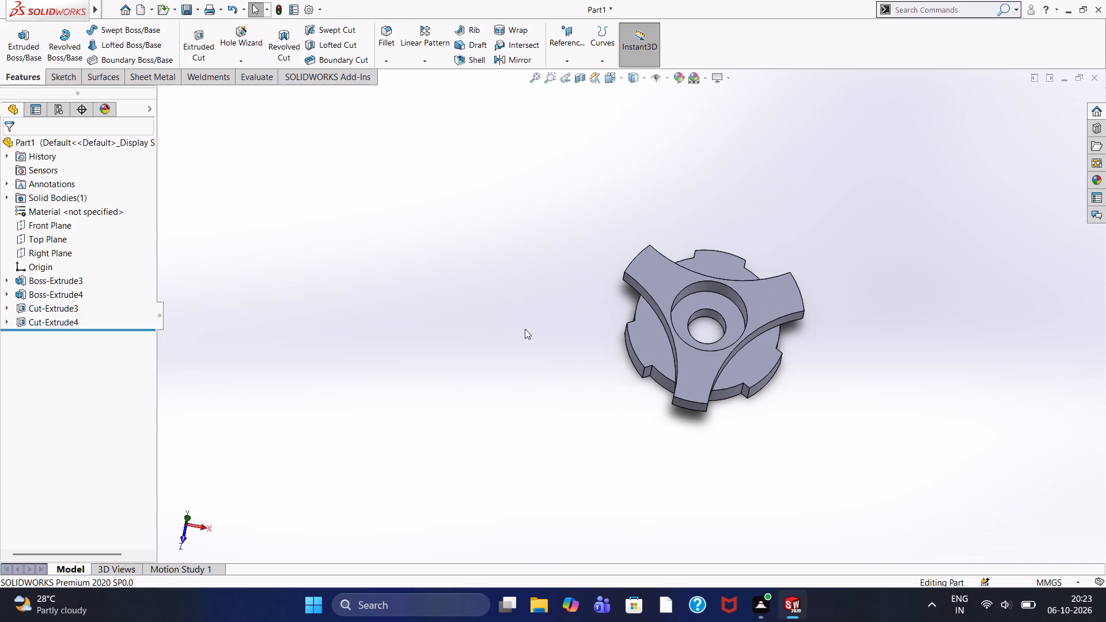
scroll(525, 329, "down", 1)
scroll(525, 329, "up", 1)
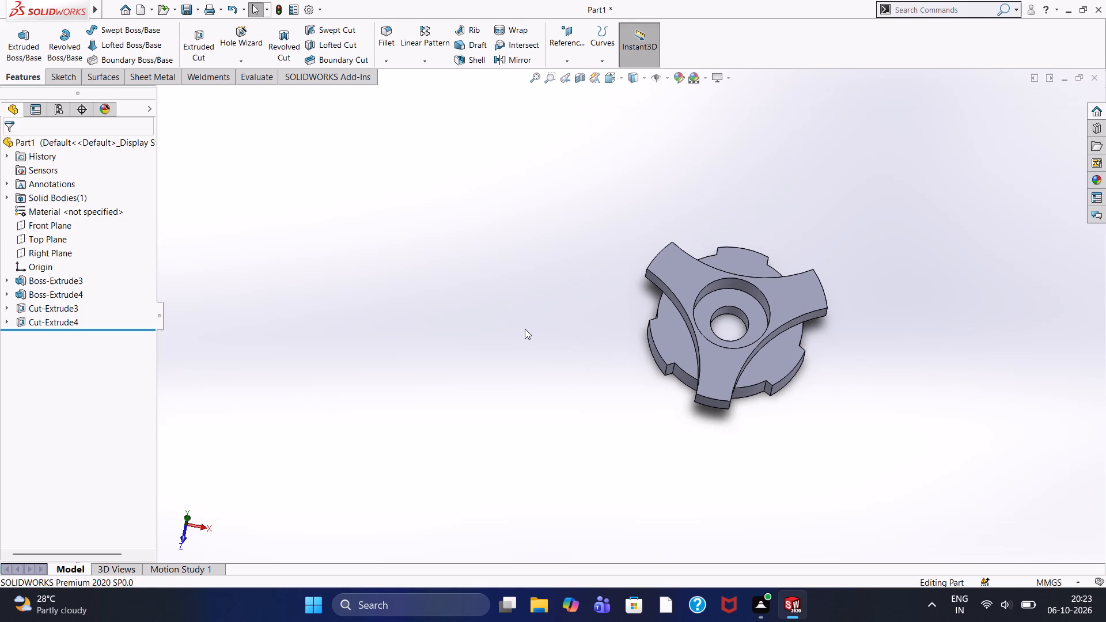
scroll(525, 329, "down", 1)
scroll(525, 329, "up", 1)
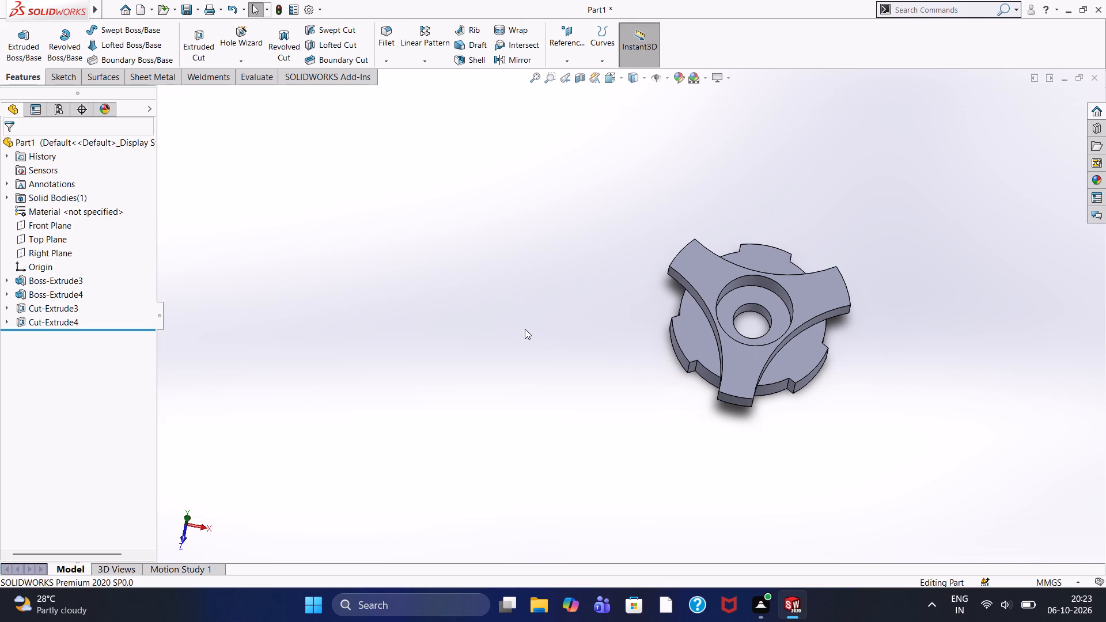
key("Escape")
Open a new sketch on the Top Plane and view it face-on.
left_click(48, 239)
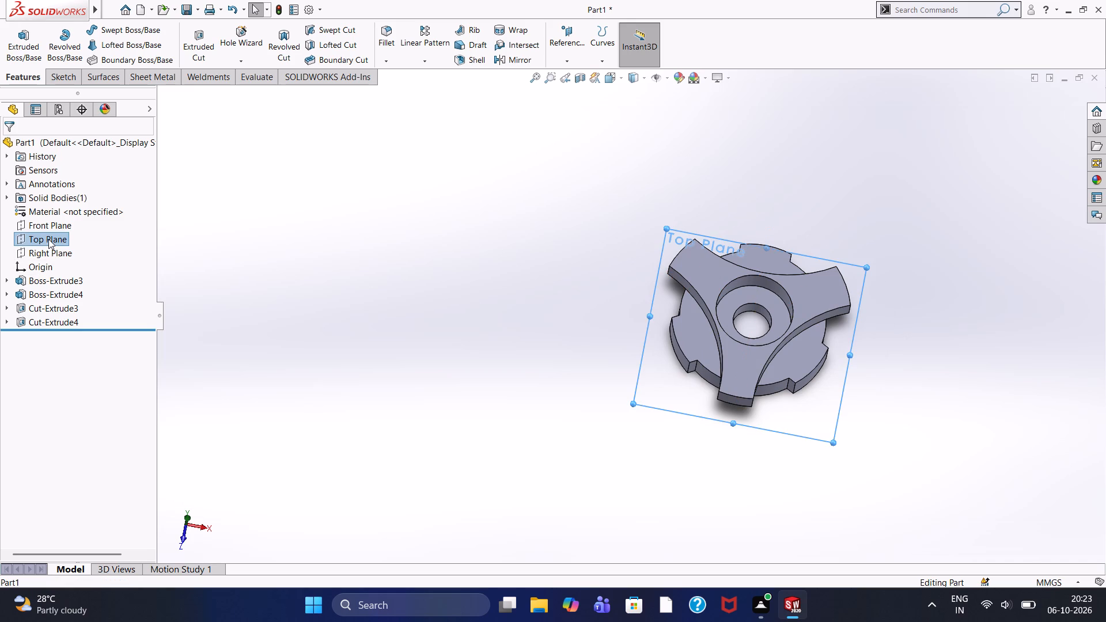
left_click(59, 222)
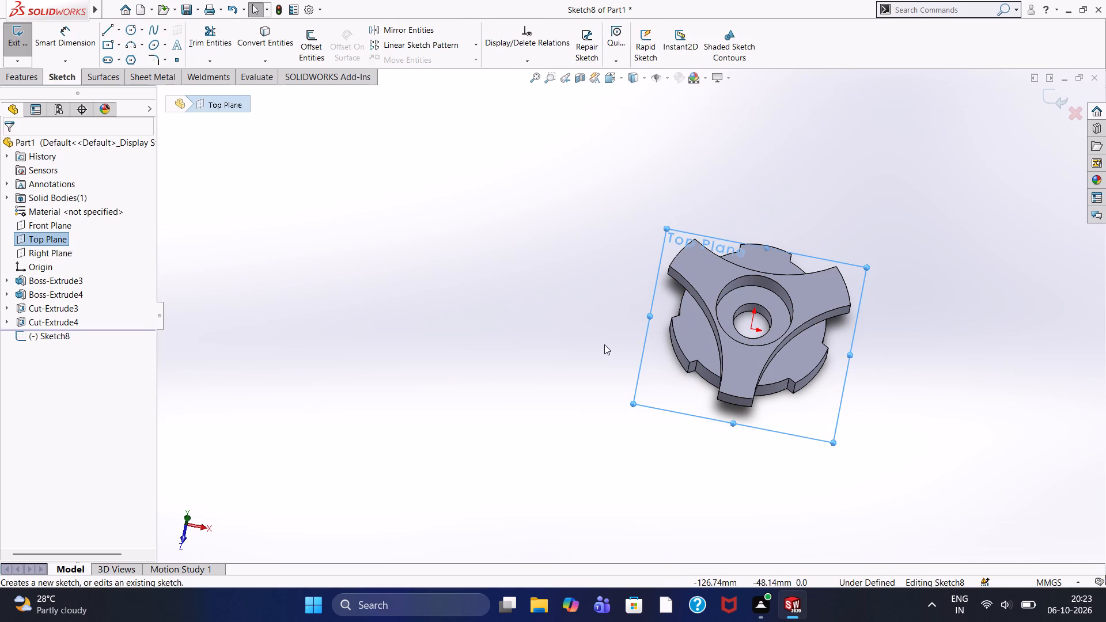
key("ctrl+8")
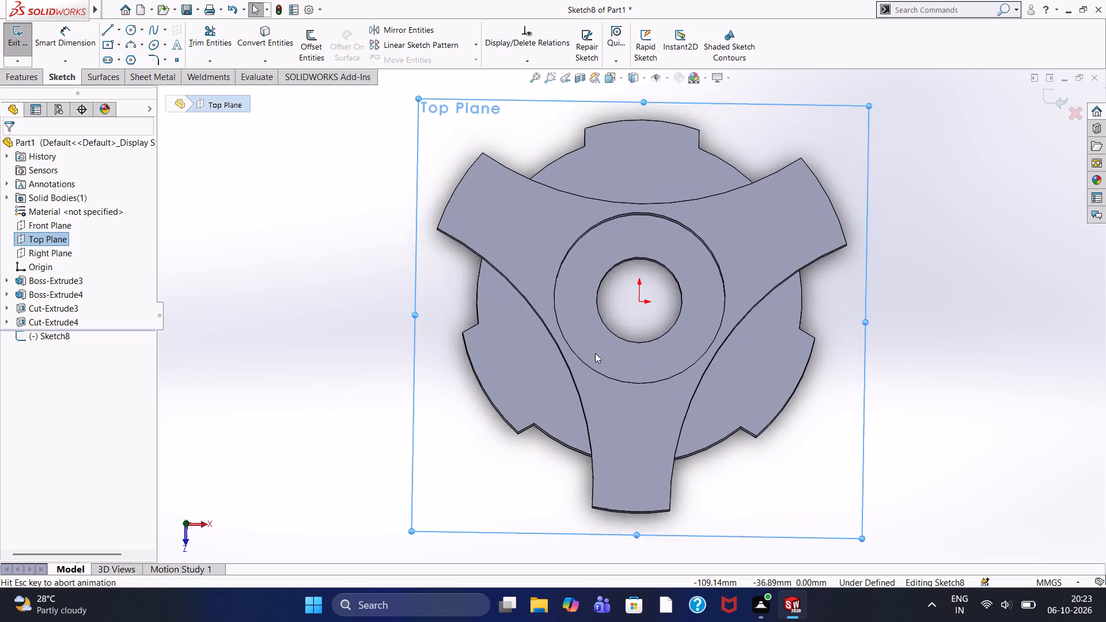
left_click(312, 283)
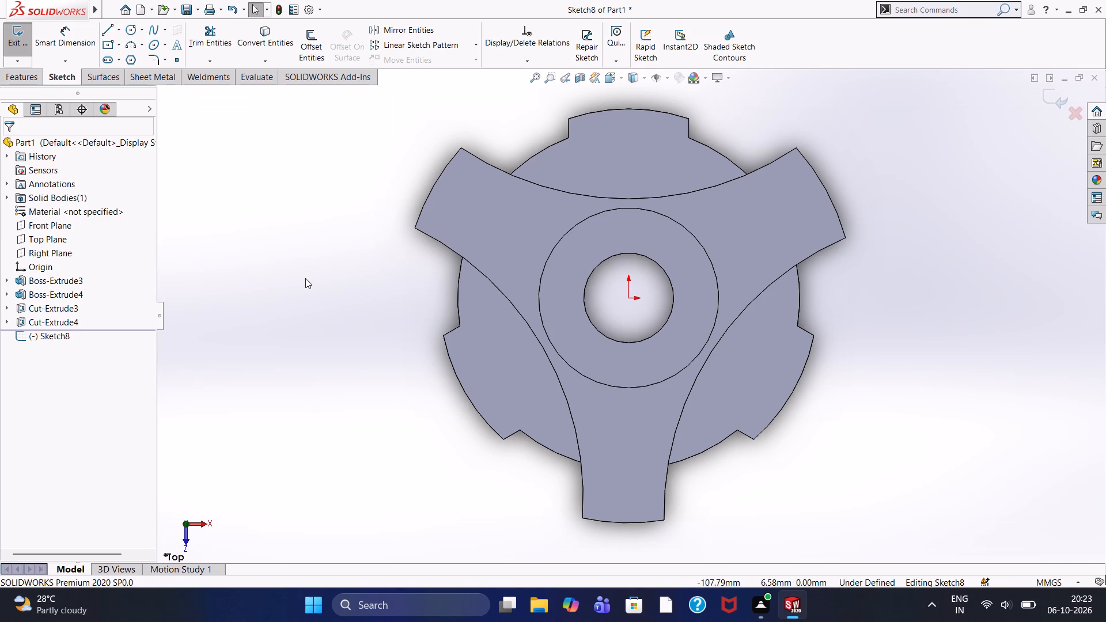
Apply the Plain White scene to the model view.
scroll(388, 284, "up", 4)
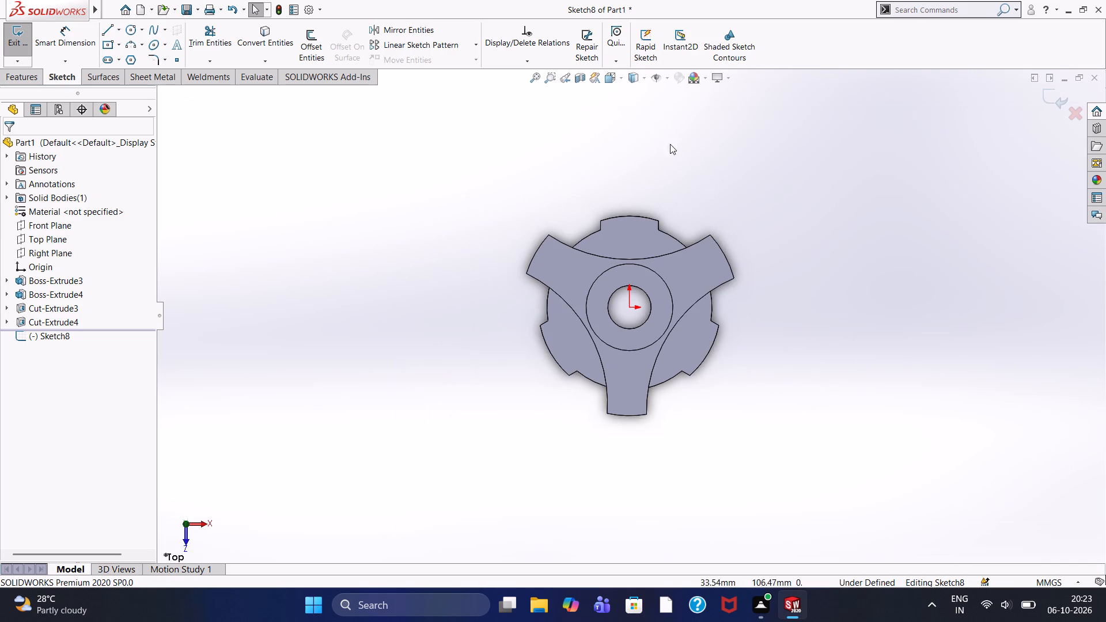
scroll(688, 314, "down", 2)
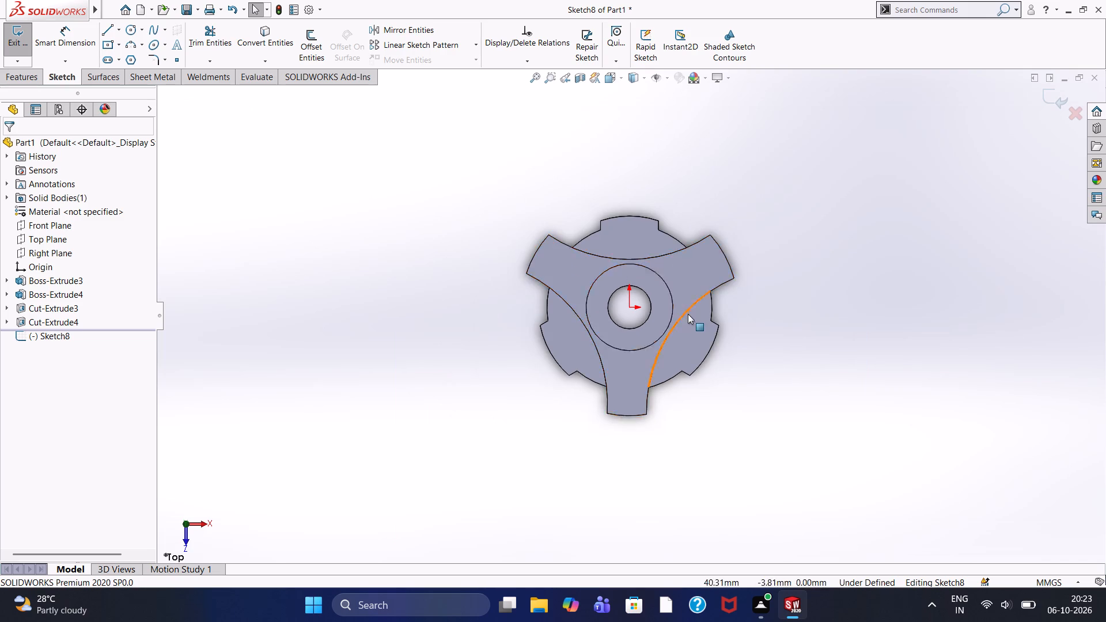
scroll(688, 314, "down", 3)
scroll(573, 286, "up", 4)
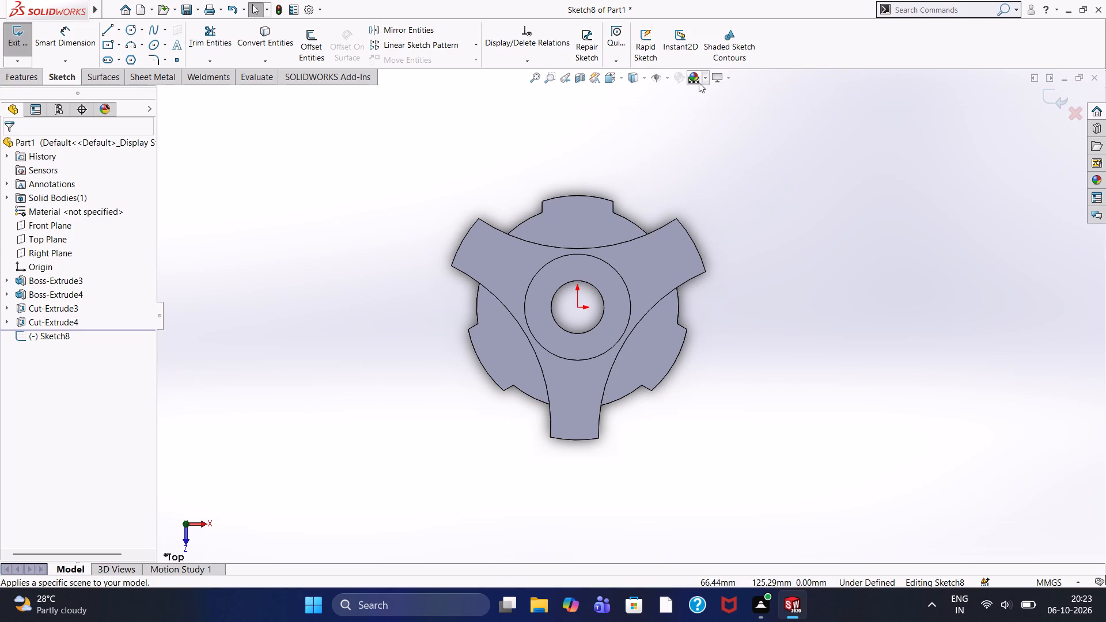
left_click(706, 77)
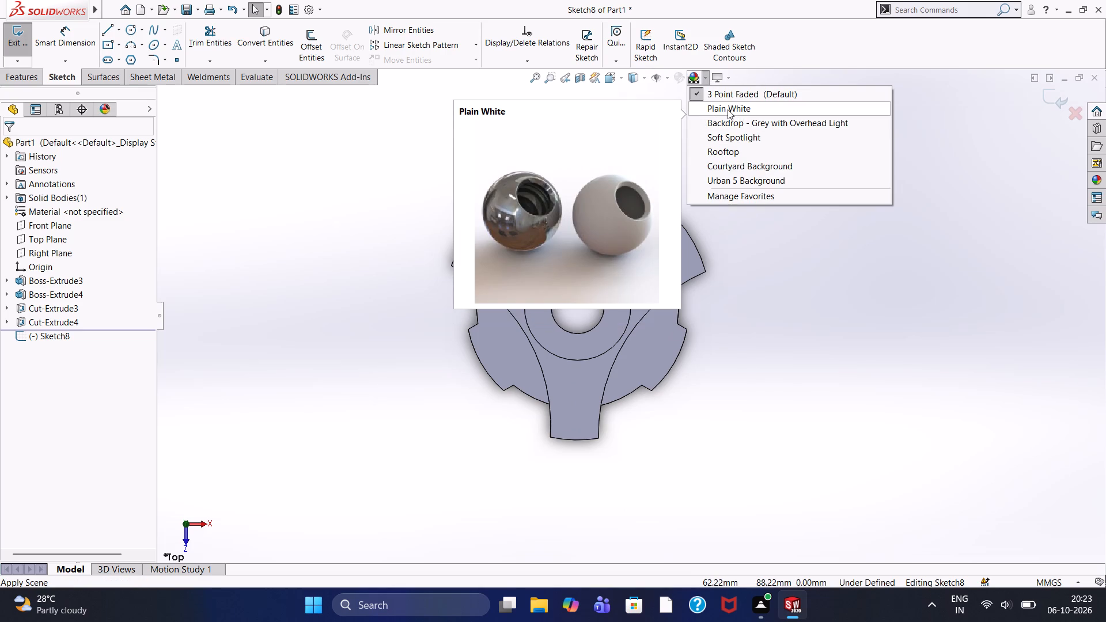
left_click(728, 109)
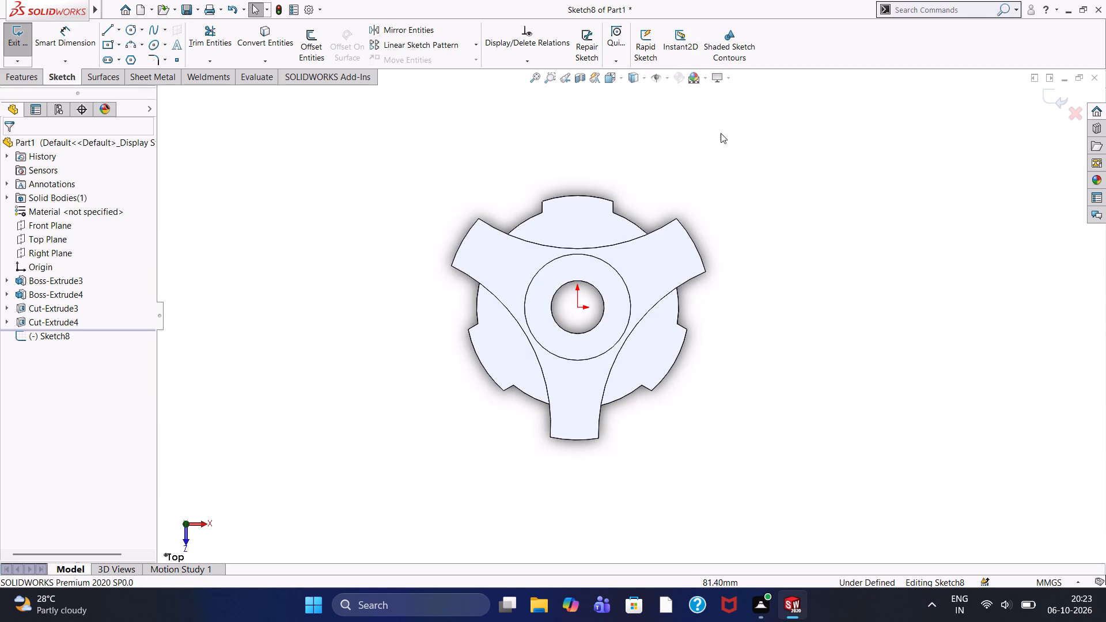
Apply the Backdrop - Grey with Overhead Light scene to the model view.
left_click(706, 81)
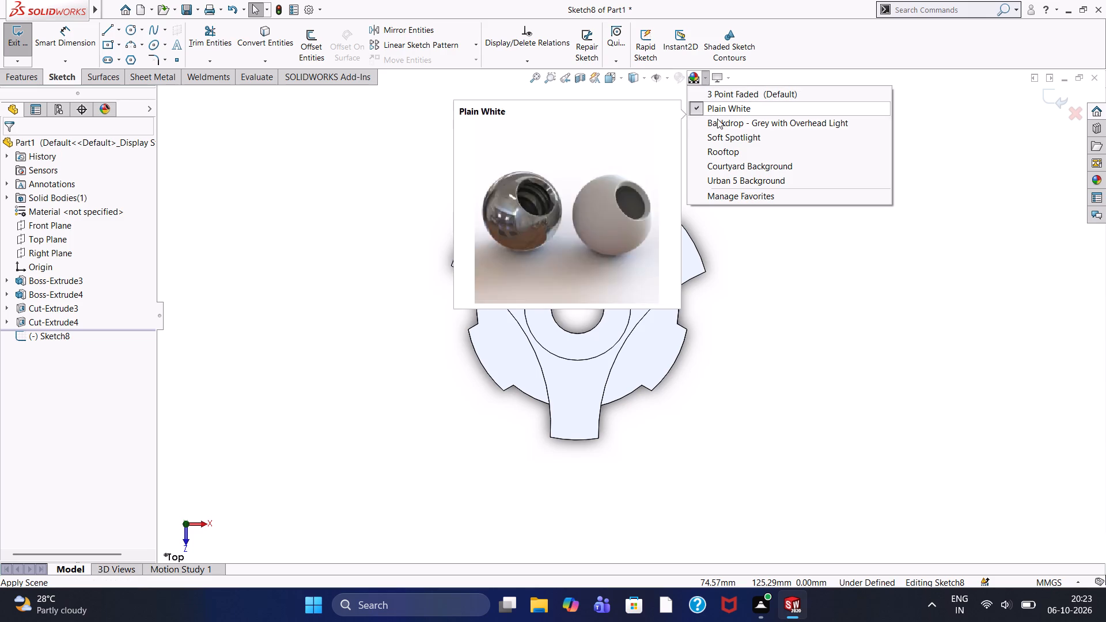
left_click(721, 126)
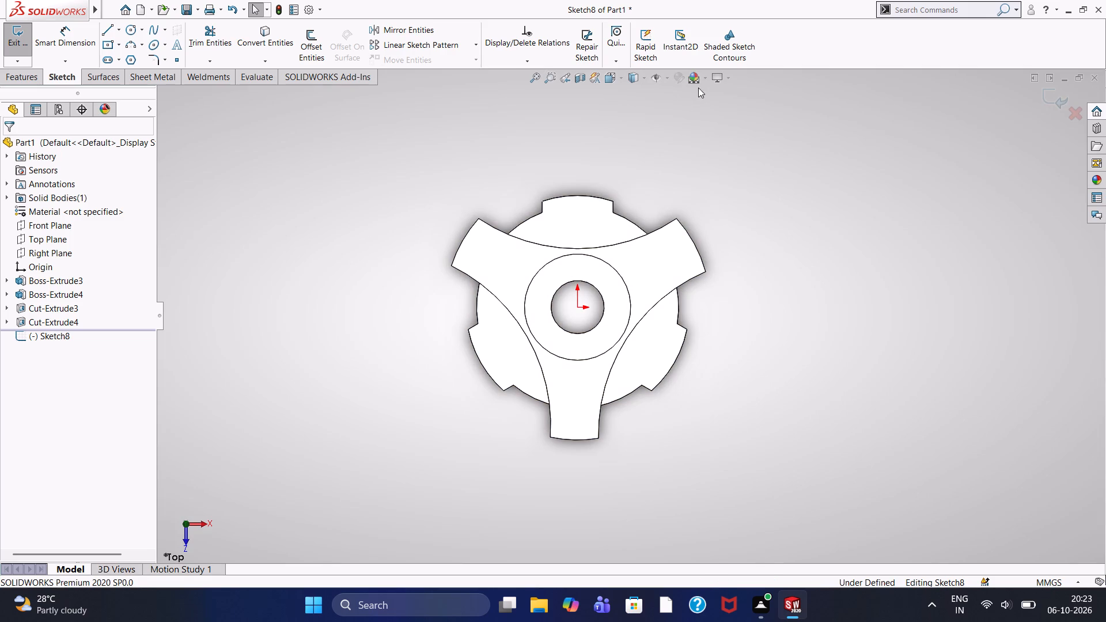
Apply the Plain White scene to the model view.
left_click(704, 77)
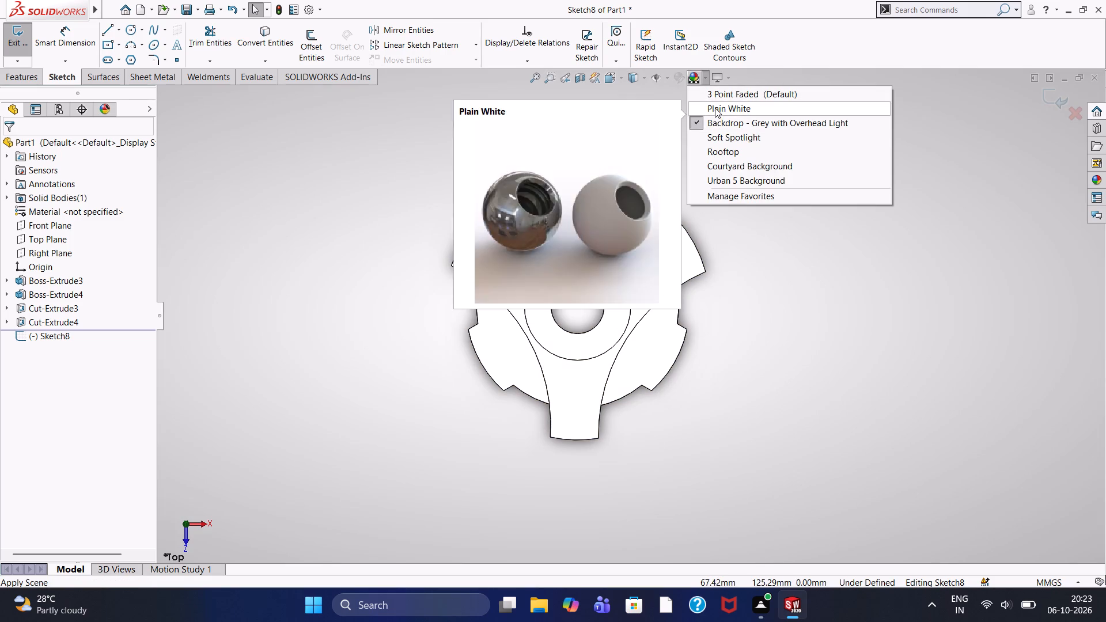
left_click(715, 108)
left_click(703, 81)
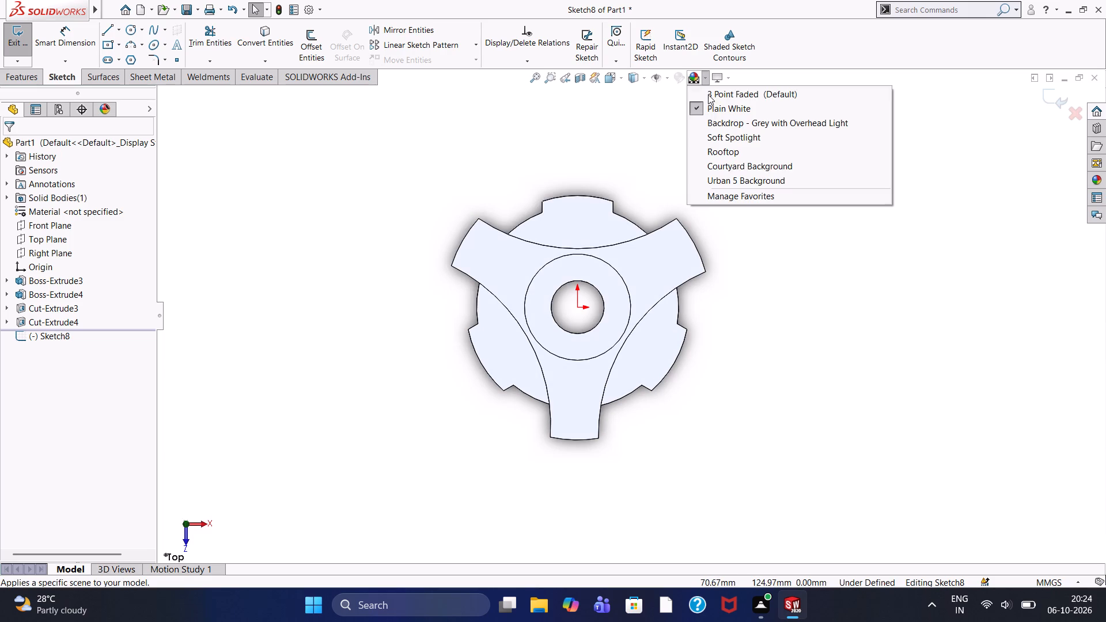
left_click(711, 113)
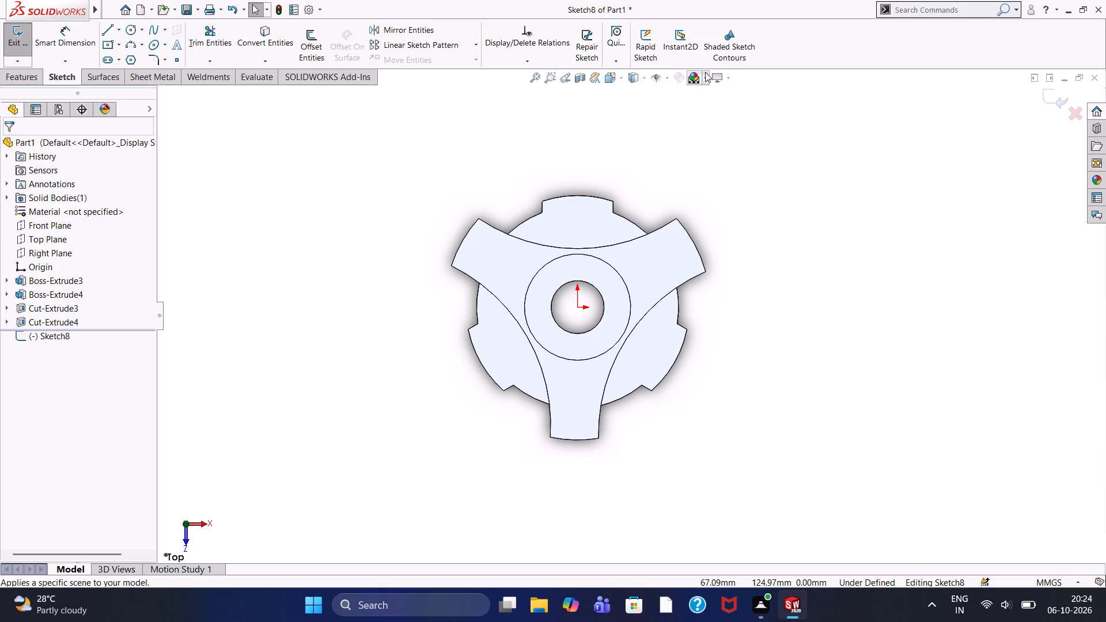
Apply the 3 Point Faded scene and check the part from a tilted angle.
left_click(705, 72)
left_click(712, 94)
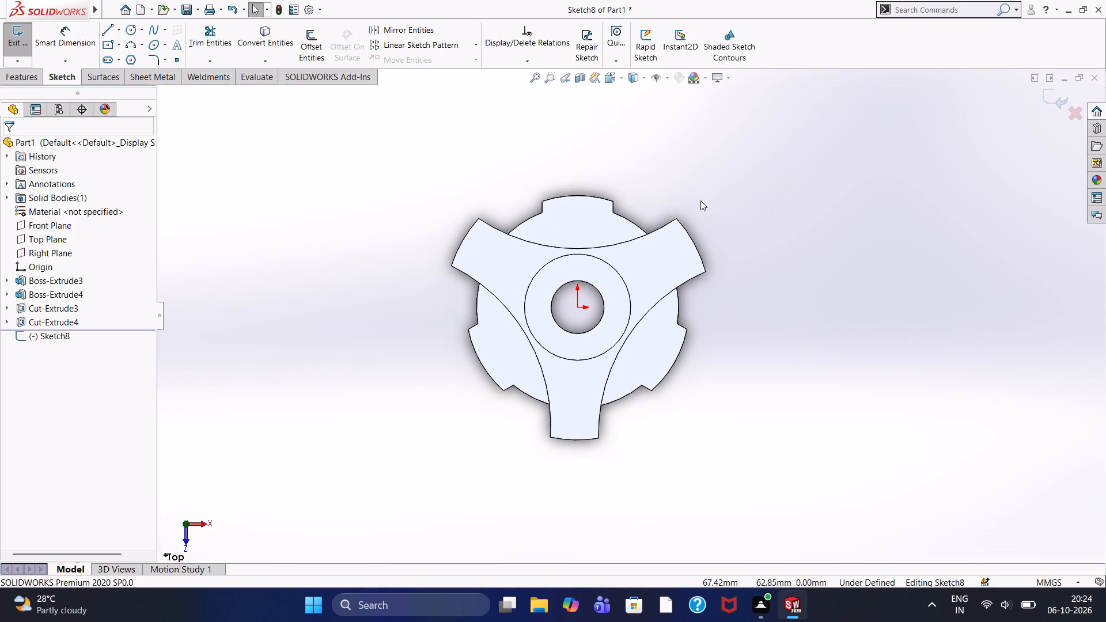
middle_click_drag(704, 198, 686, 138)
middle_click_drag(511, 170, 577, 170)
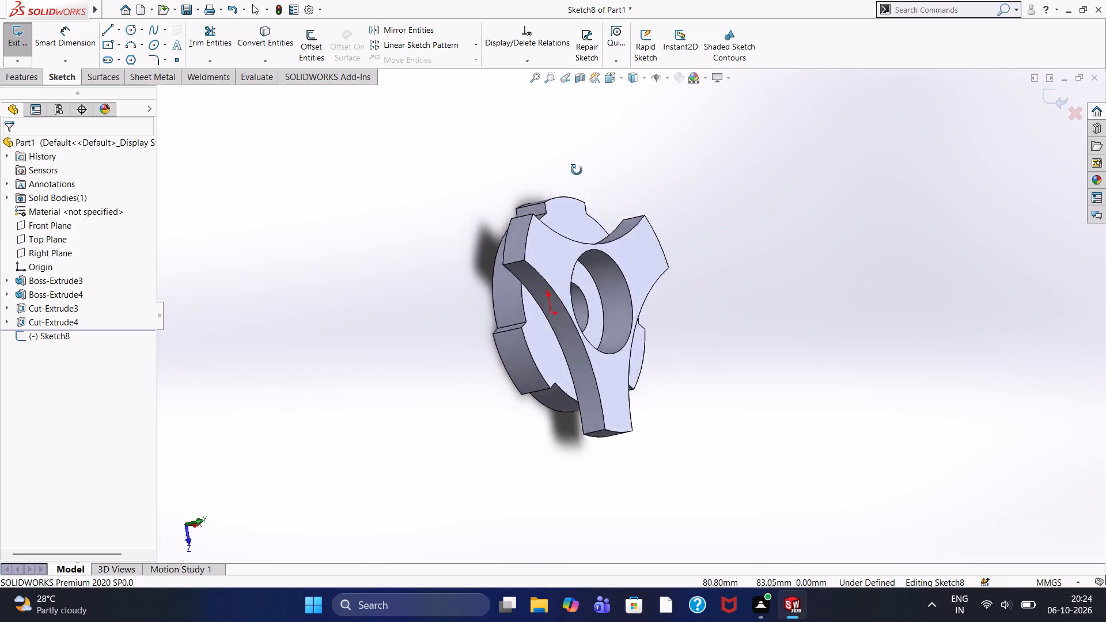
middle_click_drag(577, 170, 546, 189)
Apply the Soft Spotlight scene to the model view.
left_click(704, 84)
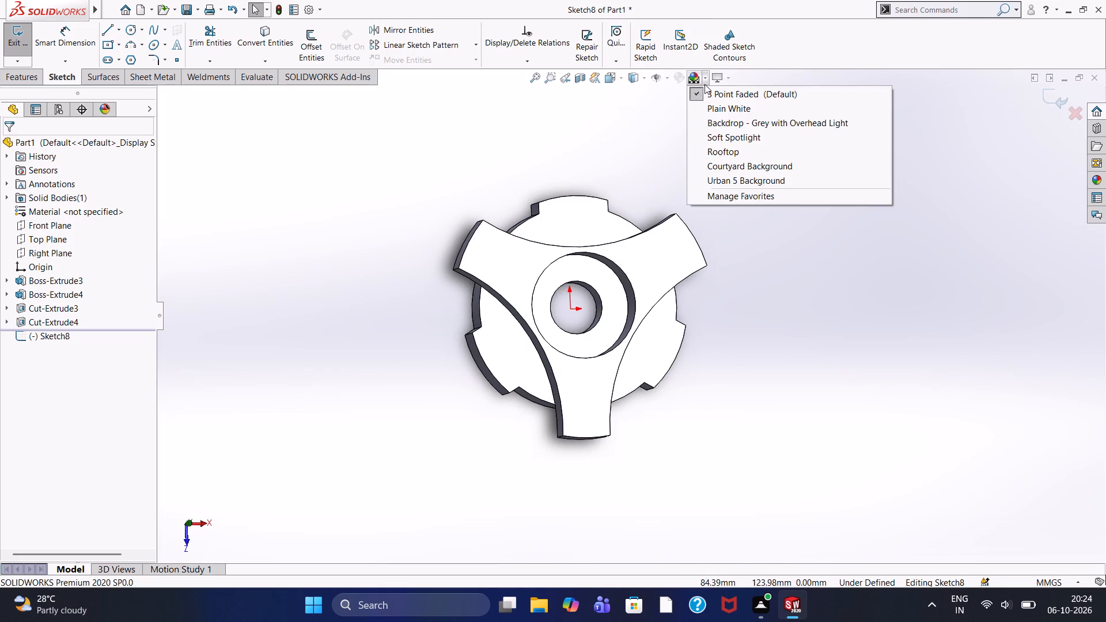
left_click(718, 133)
Examine the part in the Soft Spotlight scene from underneath, from far away and from above.
middle_click_drag(766, 195, 727, 199)
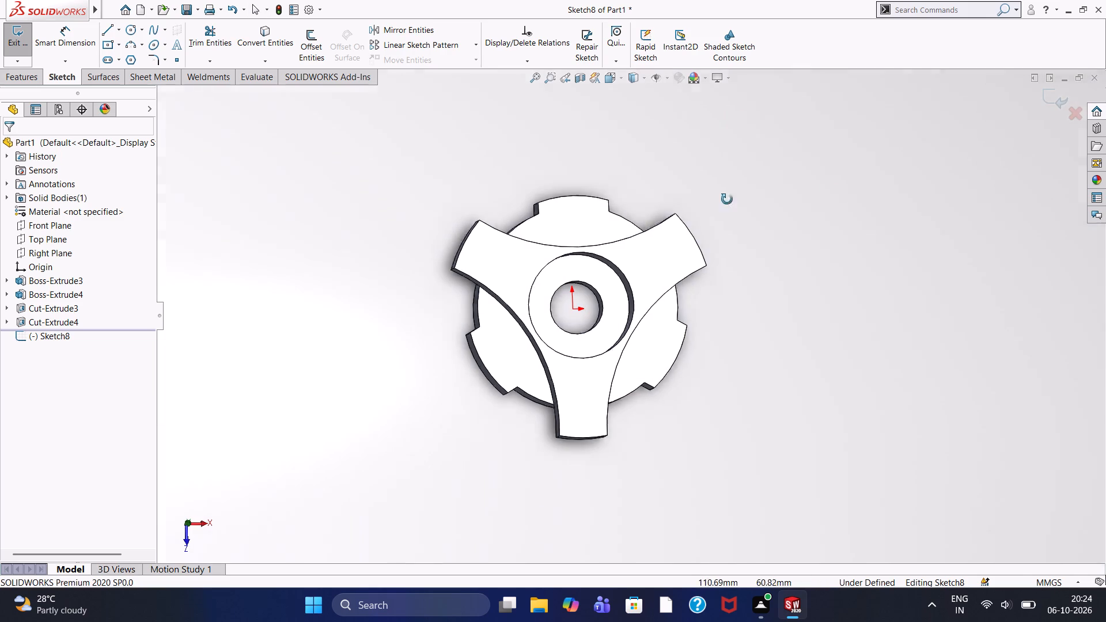
middle_click_drag(727, 199, 590, 286)
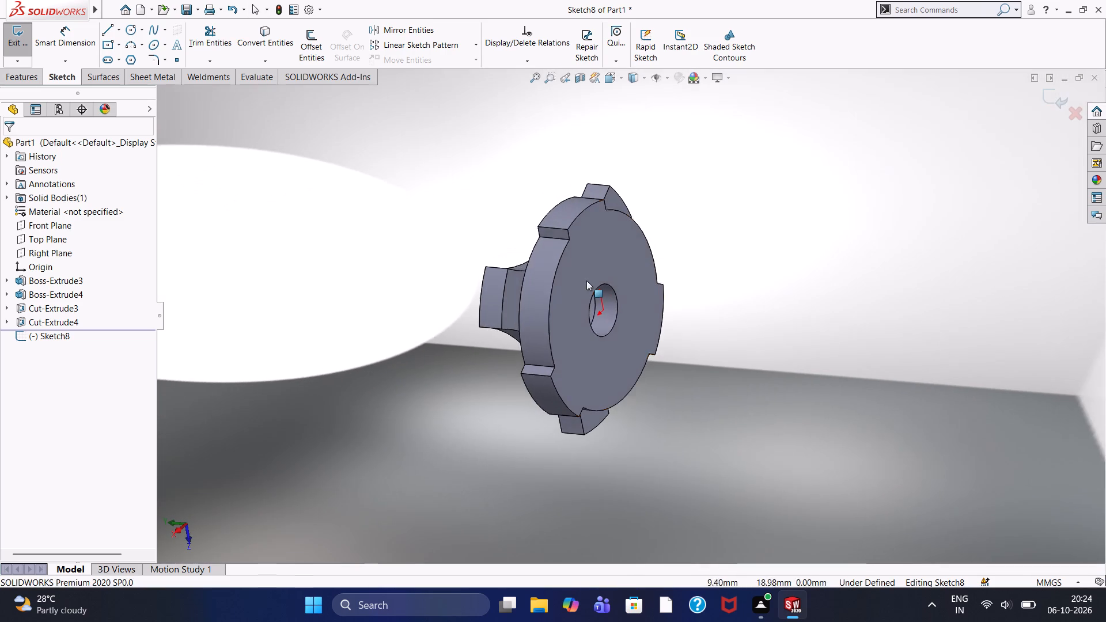
scroll(586, 274, "up", 16)
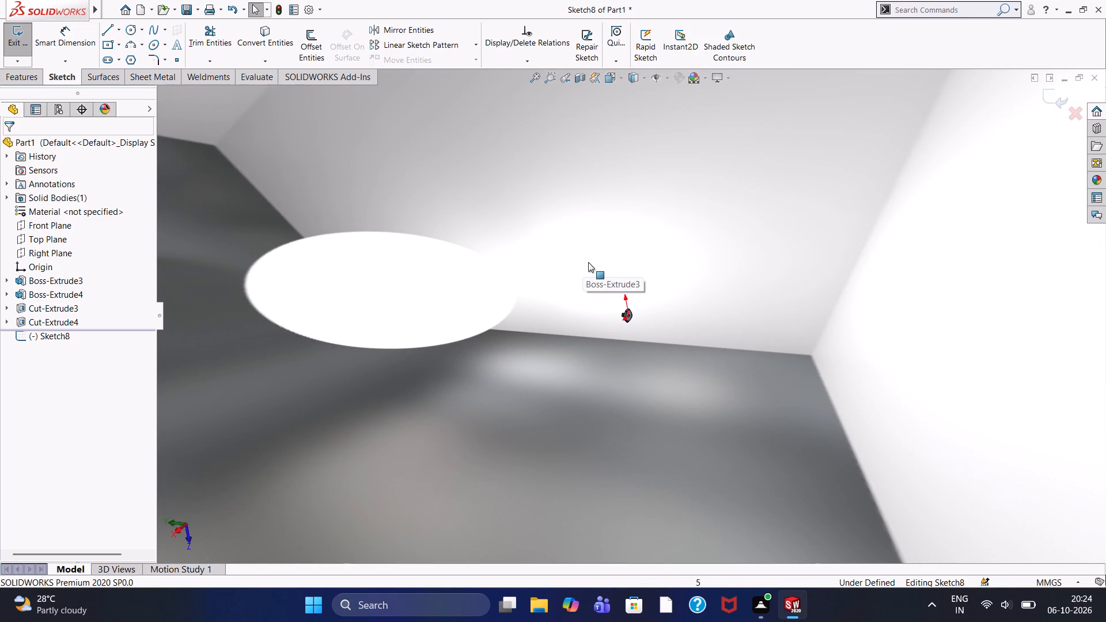
scroll(588, 261, "down", 1)
middle_click_drag(588, 261, 485, 343)
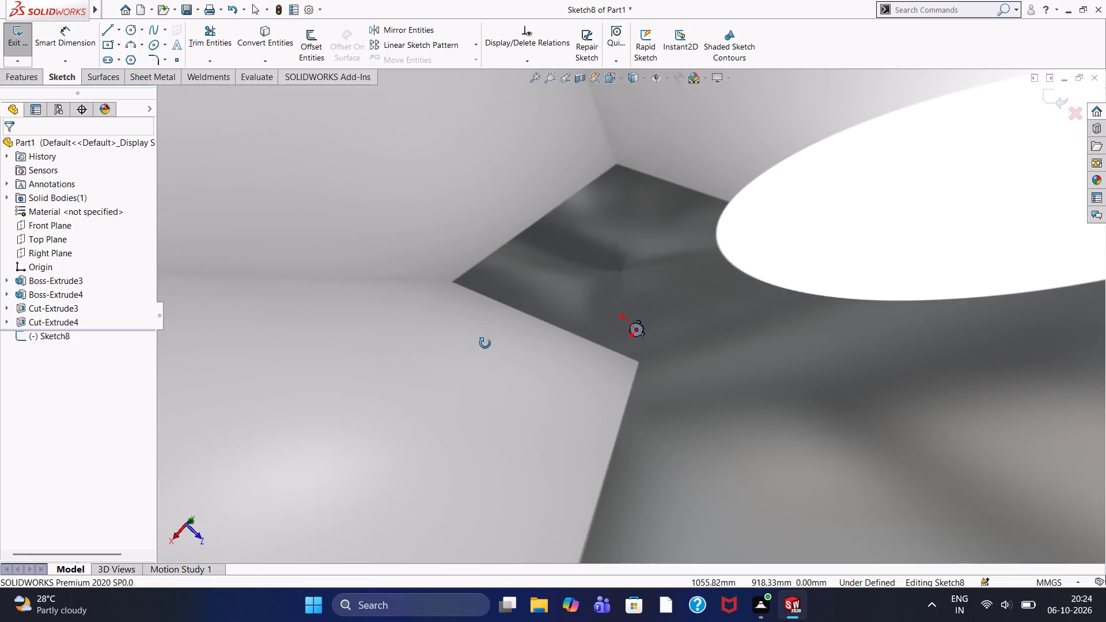
middle_click_drag(485, 343, 763, 278)
scroll(669, 331, "down", 7)
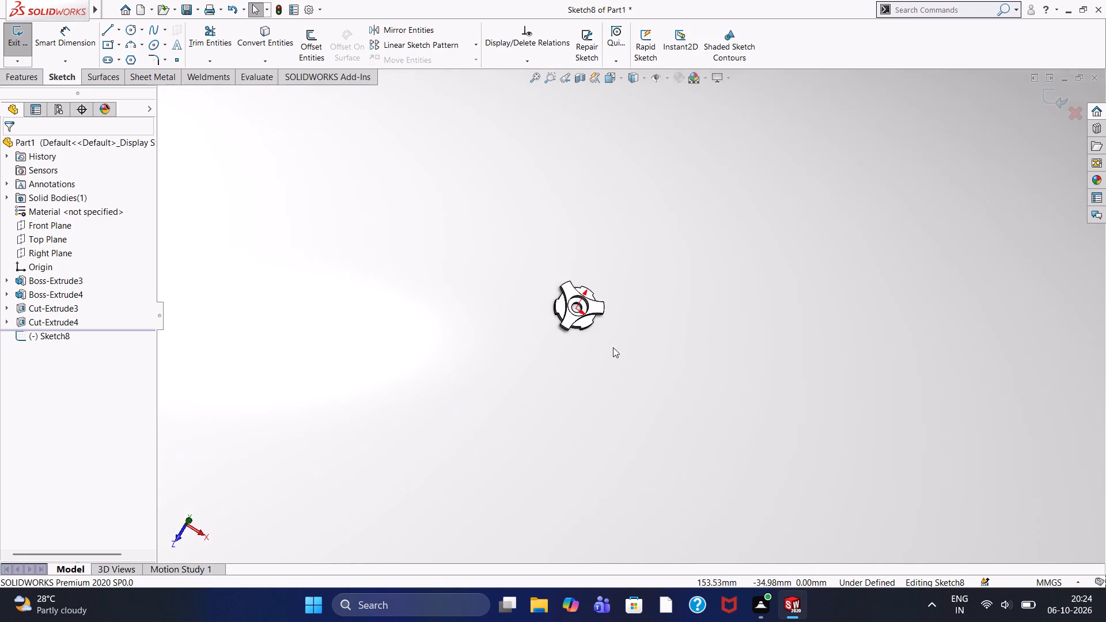
scroll(532, 308, "down", 4)
scroll(662, 249, "down", 5)
scroll(641, 268, "up", 3)
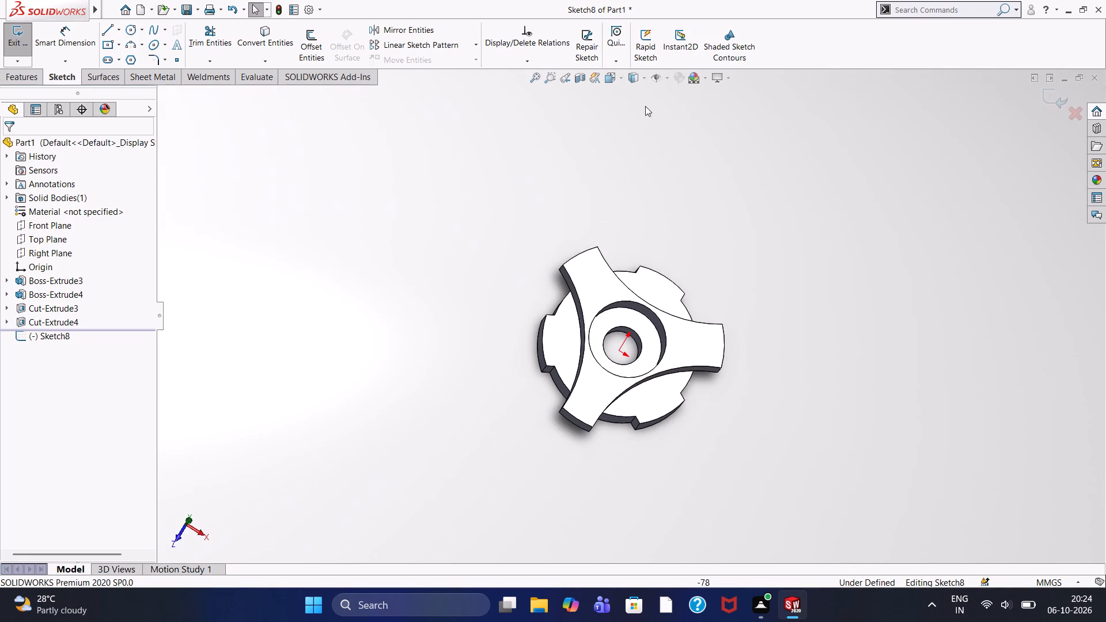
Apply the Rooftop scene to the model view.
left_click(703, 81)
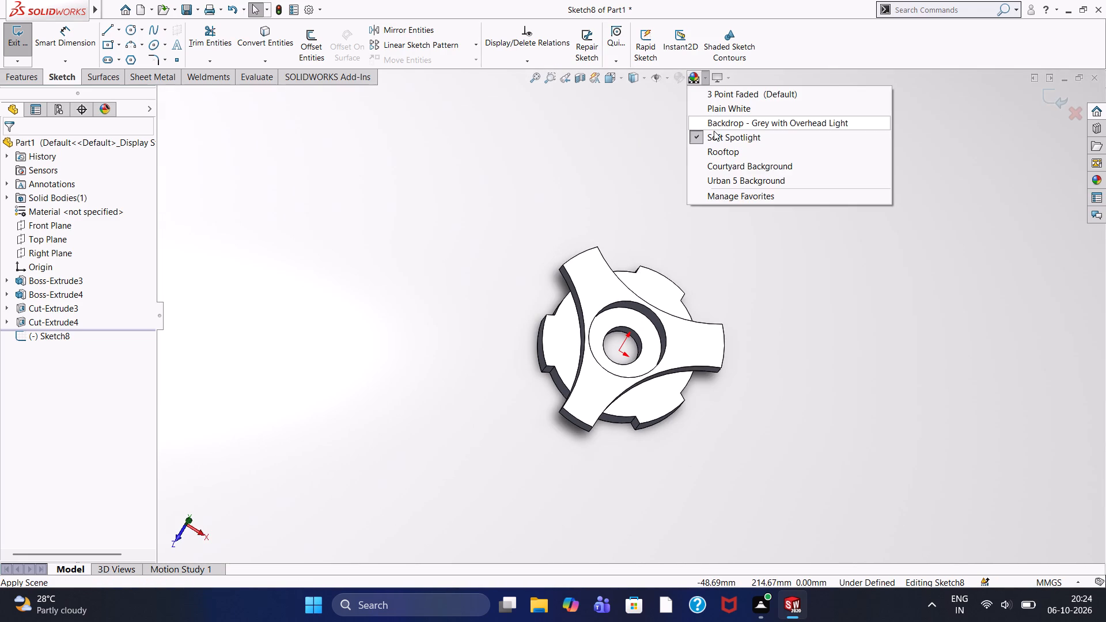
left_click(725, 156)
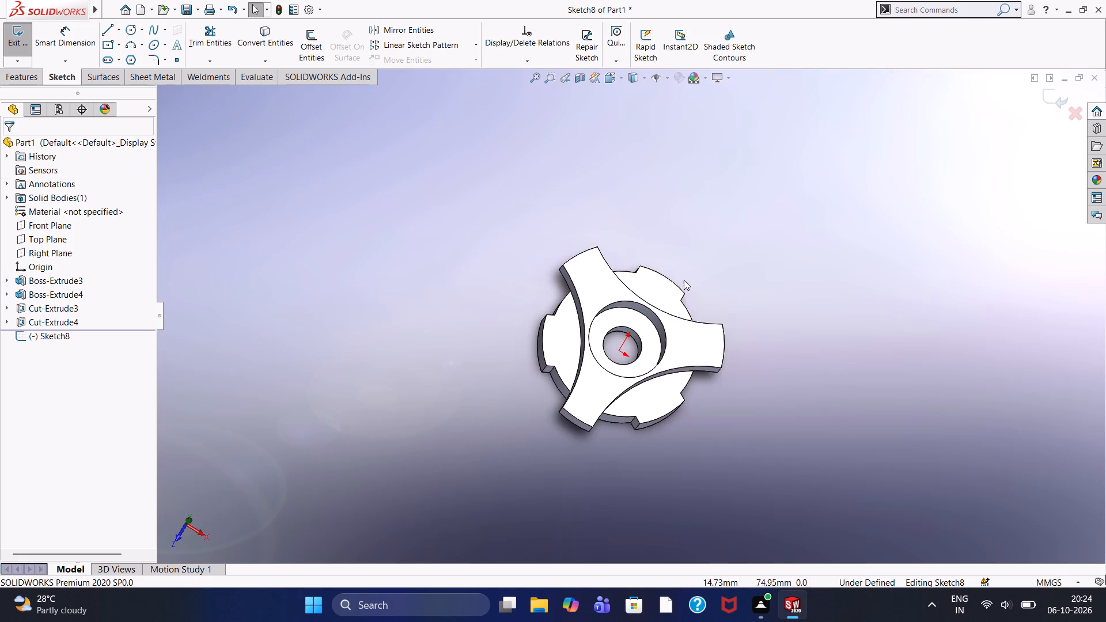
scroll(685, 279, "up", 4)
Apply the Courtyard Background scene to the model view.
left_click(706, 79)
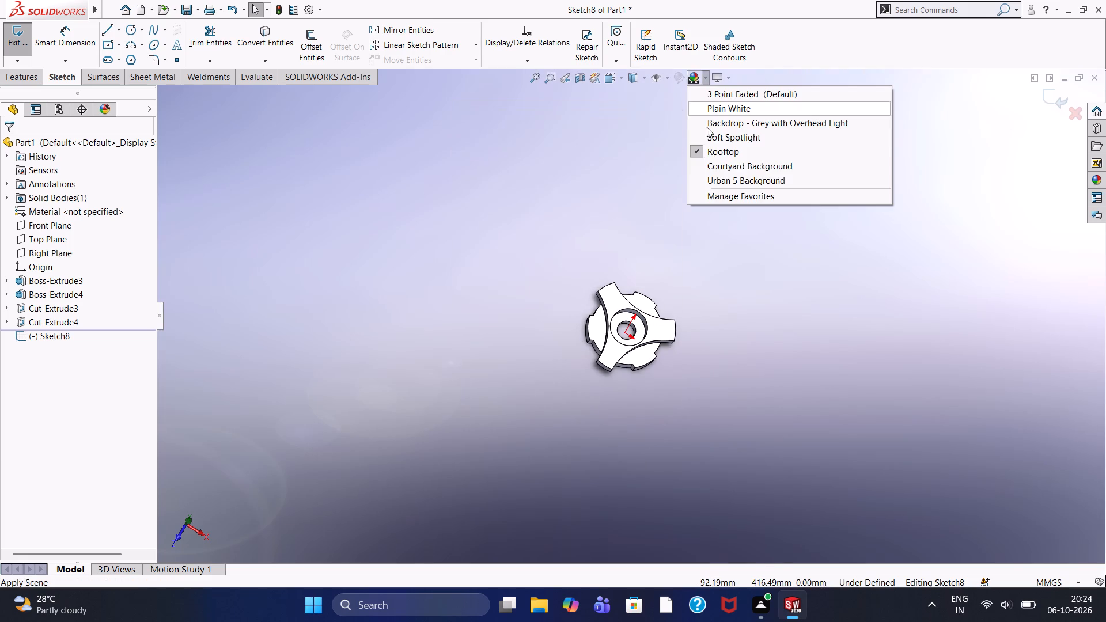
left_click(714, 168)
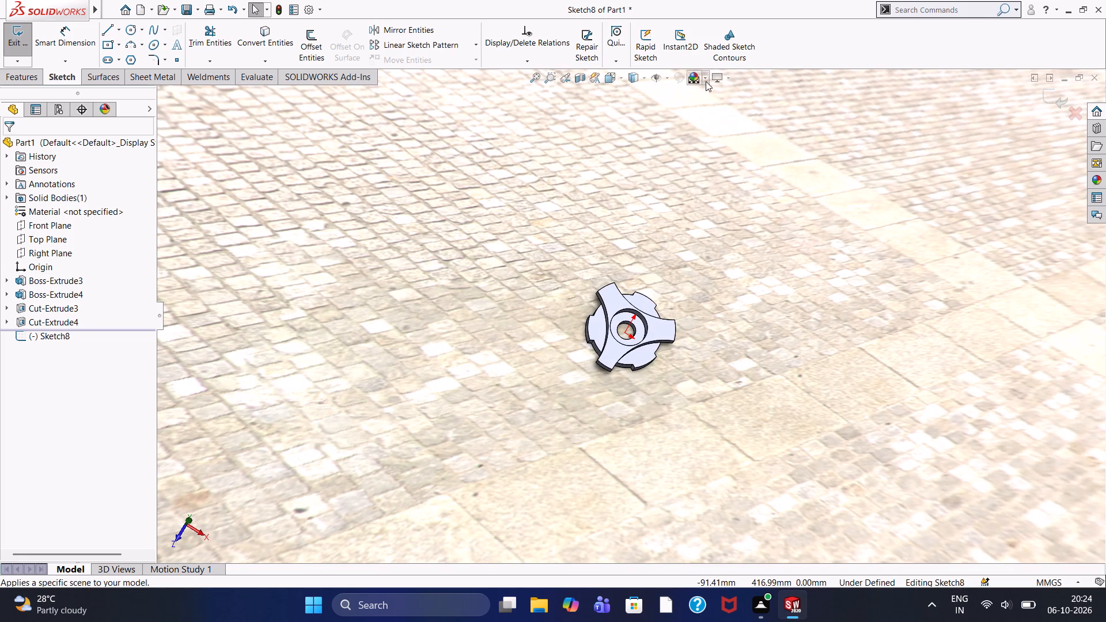
Apply the 3 Point Faded scene to the model view.
left_click(706, 81)
left_click(710, 95)
scroll(714, 198, "up", 2)
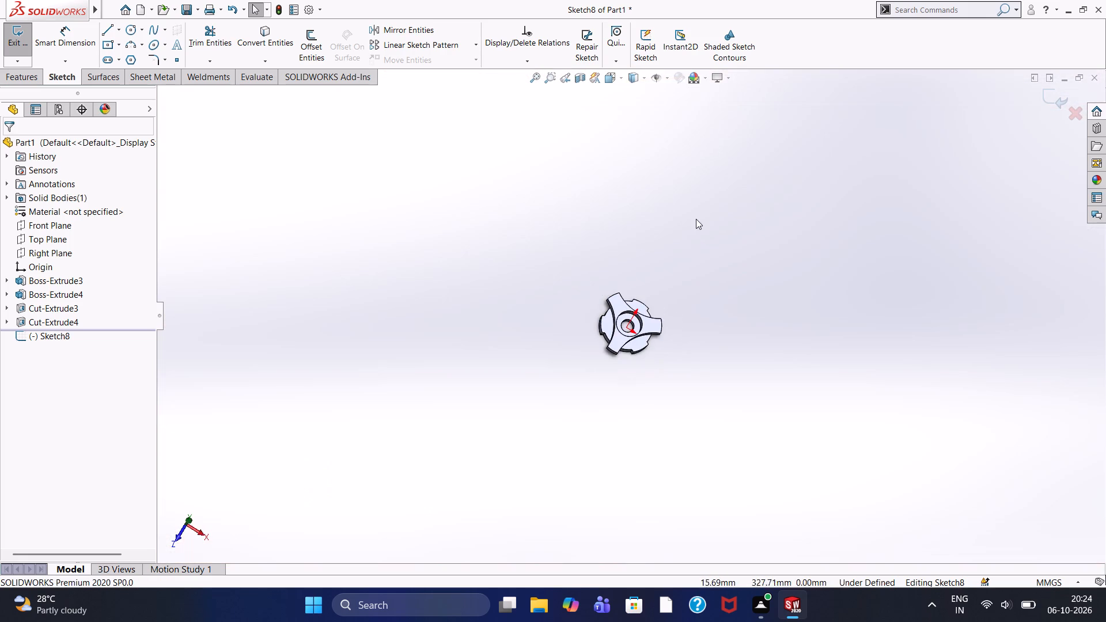
scroll(700, 244, "down", 4)
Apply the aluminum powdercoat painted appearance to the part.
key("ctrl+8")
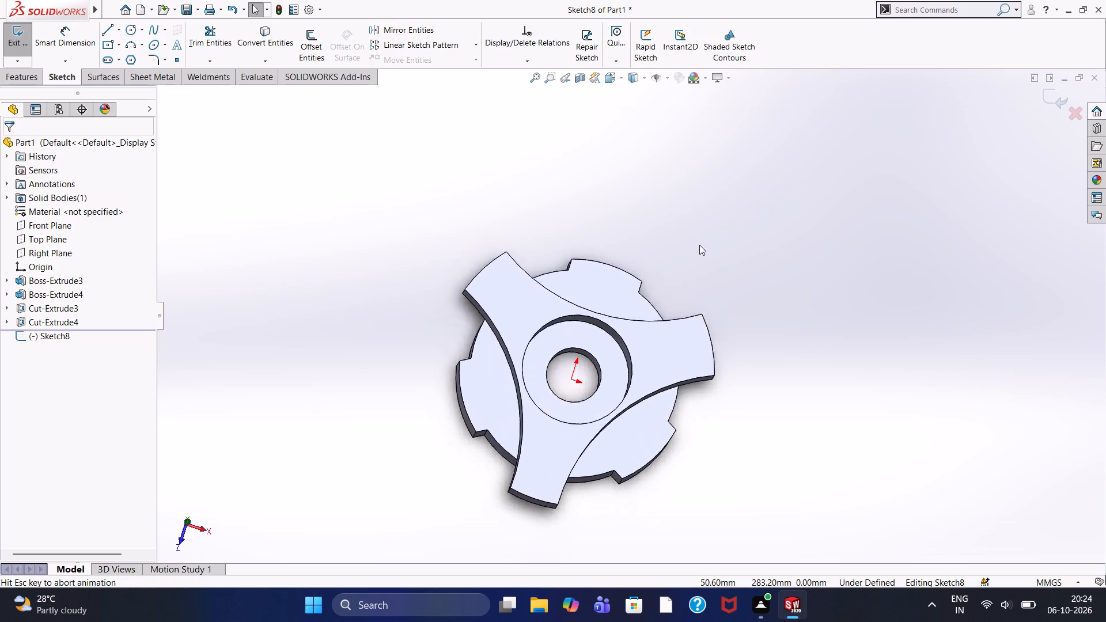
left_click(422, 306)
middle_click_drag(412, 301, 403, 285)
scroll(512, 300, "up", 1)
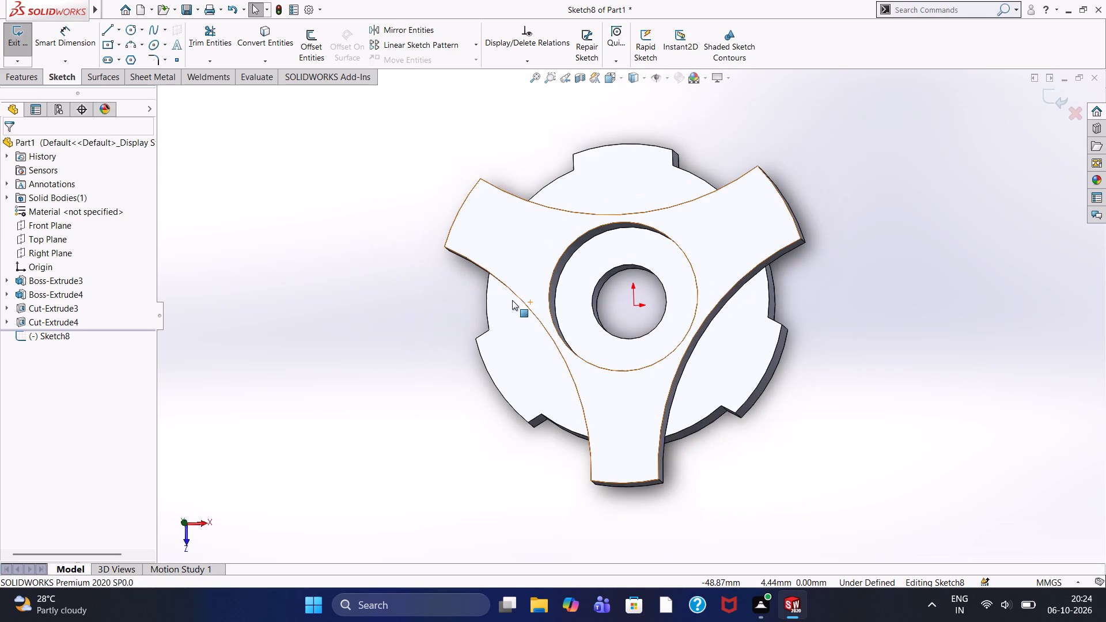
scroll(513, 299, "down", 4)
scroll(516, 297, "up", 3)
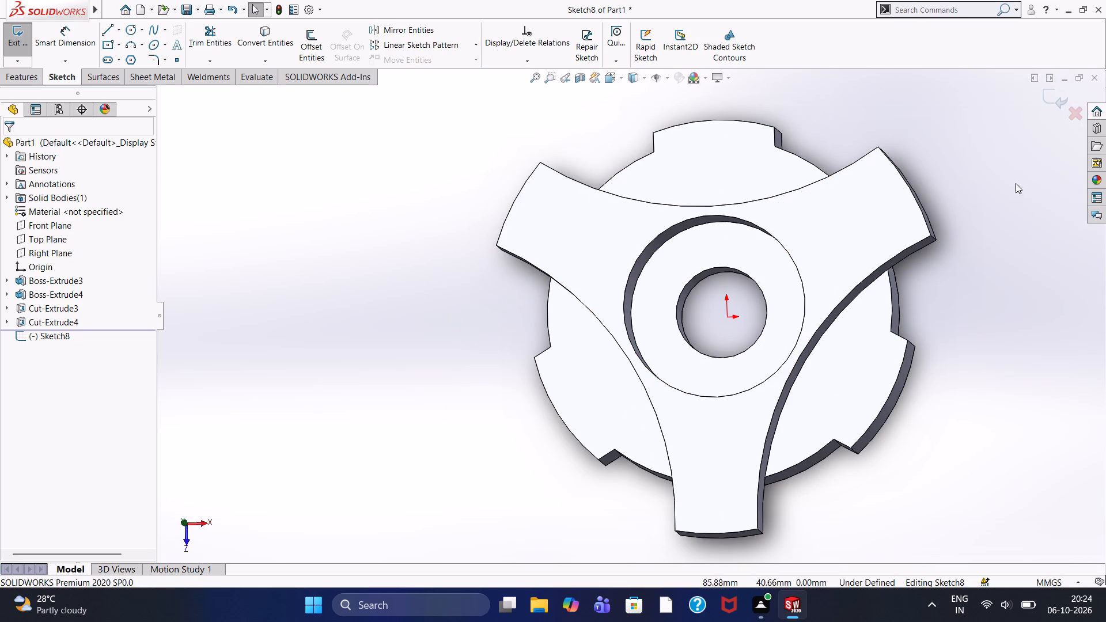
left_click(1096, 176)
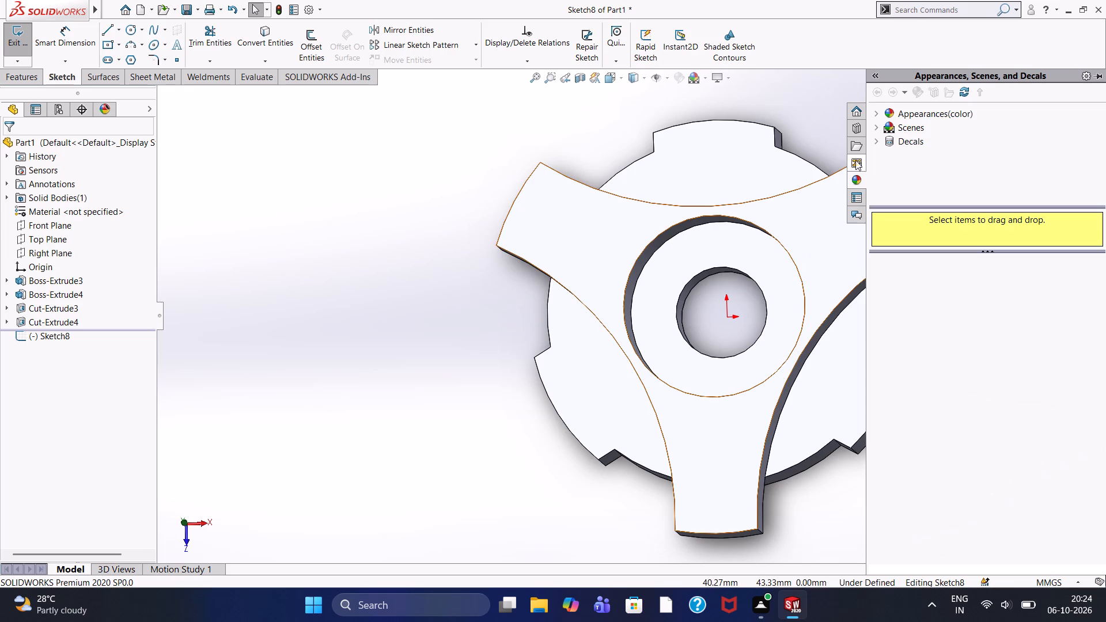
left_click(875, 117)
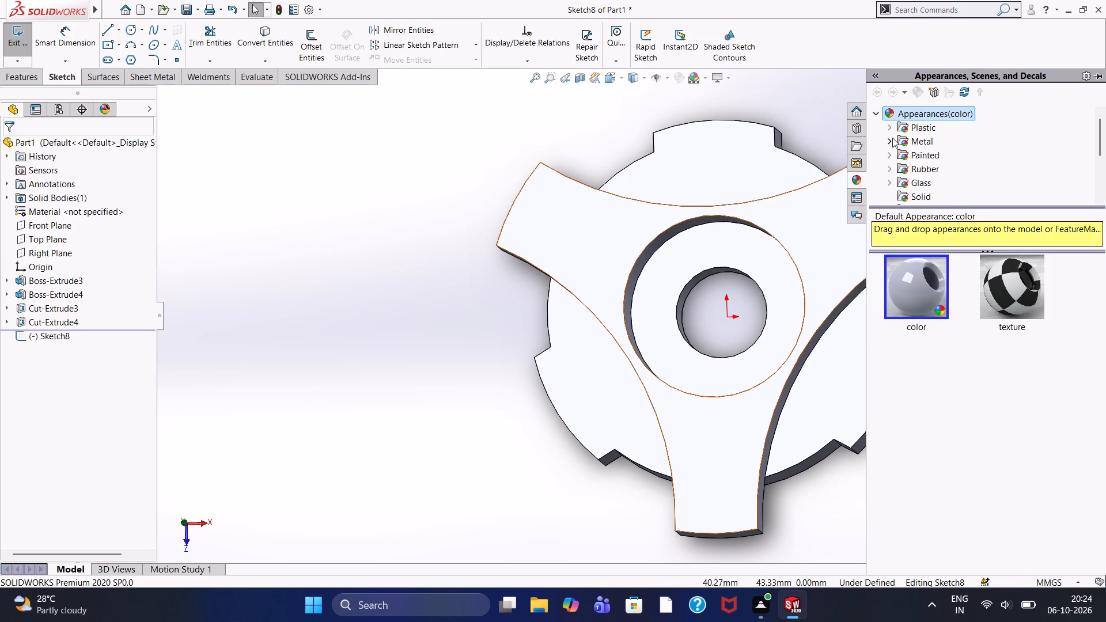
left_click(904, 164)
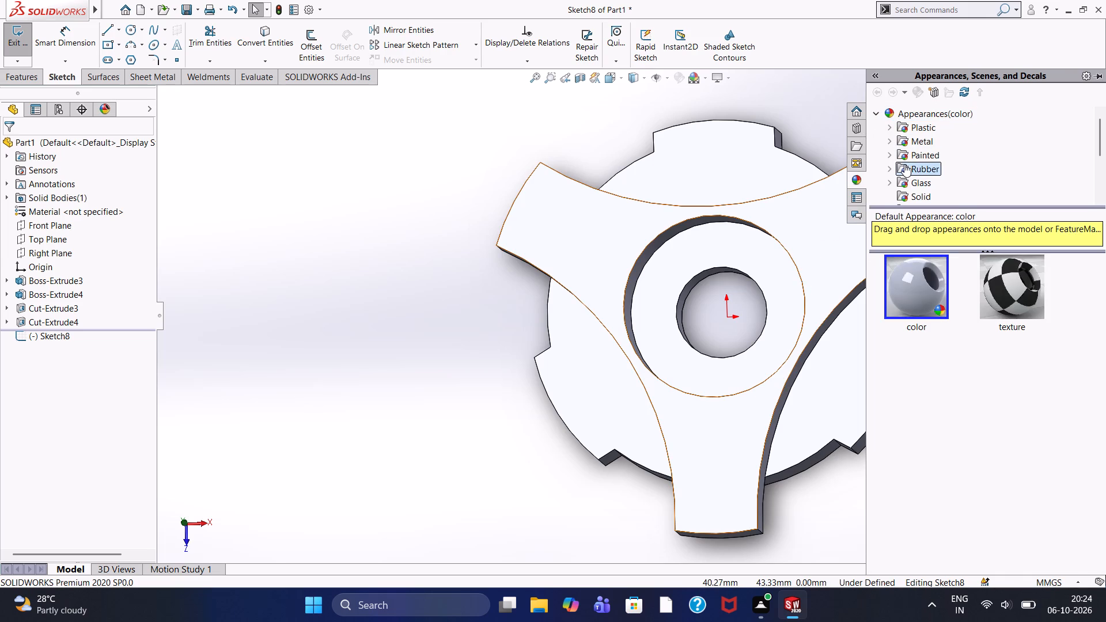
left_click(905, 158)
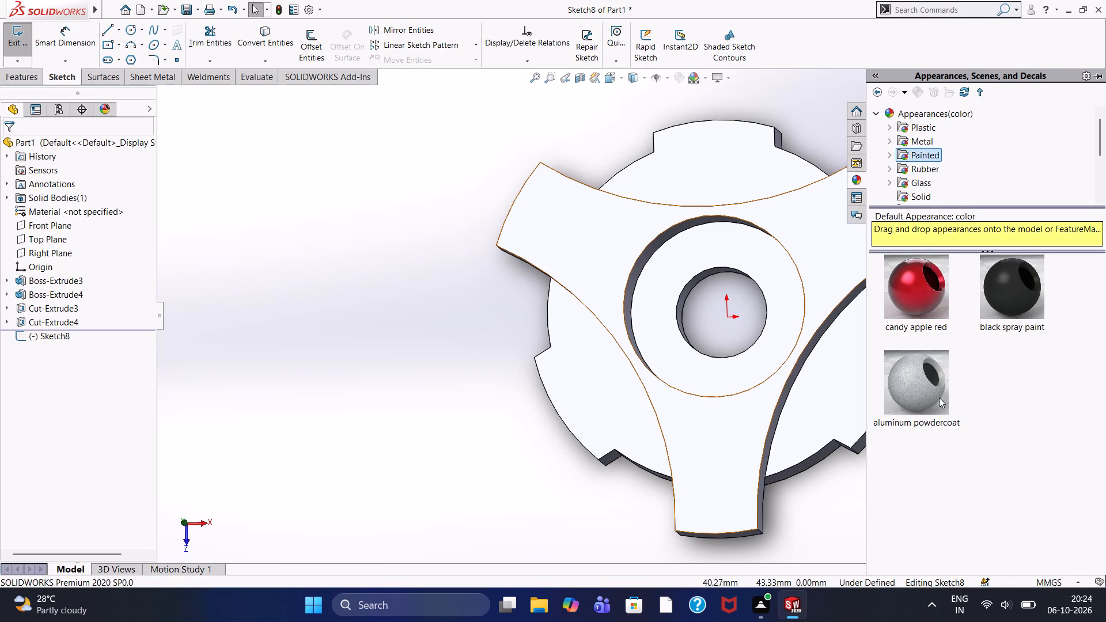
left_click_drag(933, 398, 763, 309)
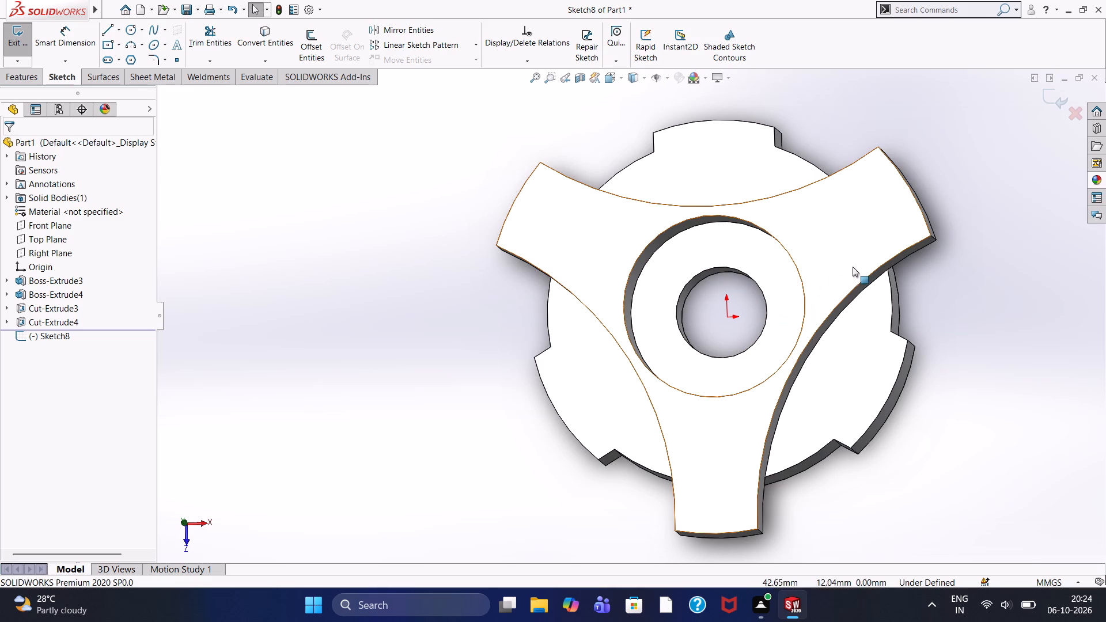
Apply the candy apple red painted appearance to the whole part and clear the selection.
left_click(1095, 176)
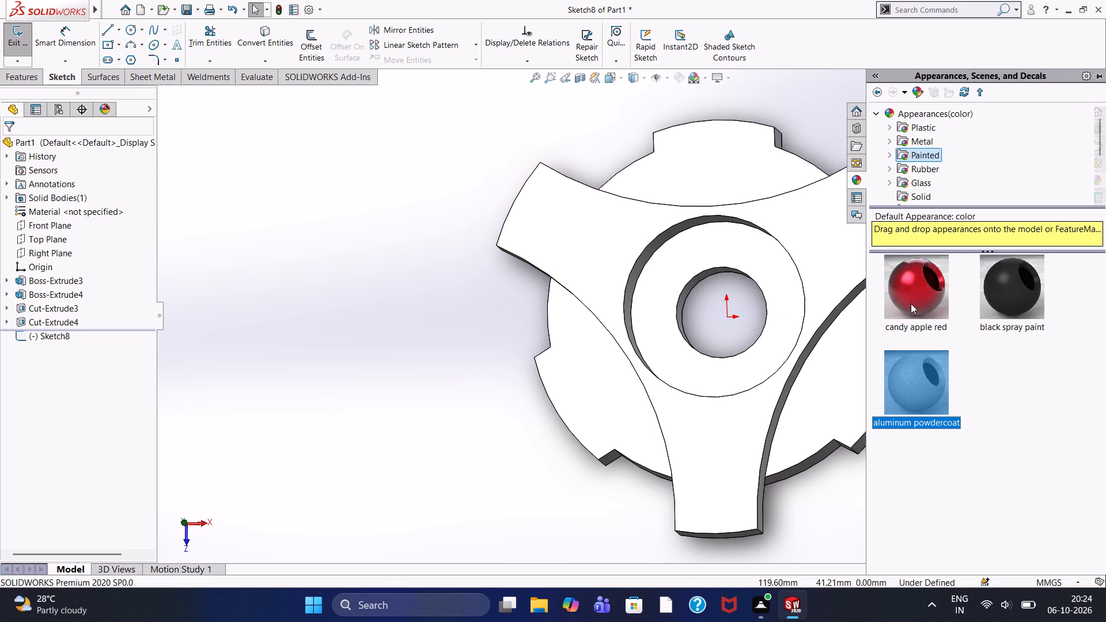
left_click_drag(911, 304, 758, 251)
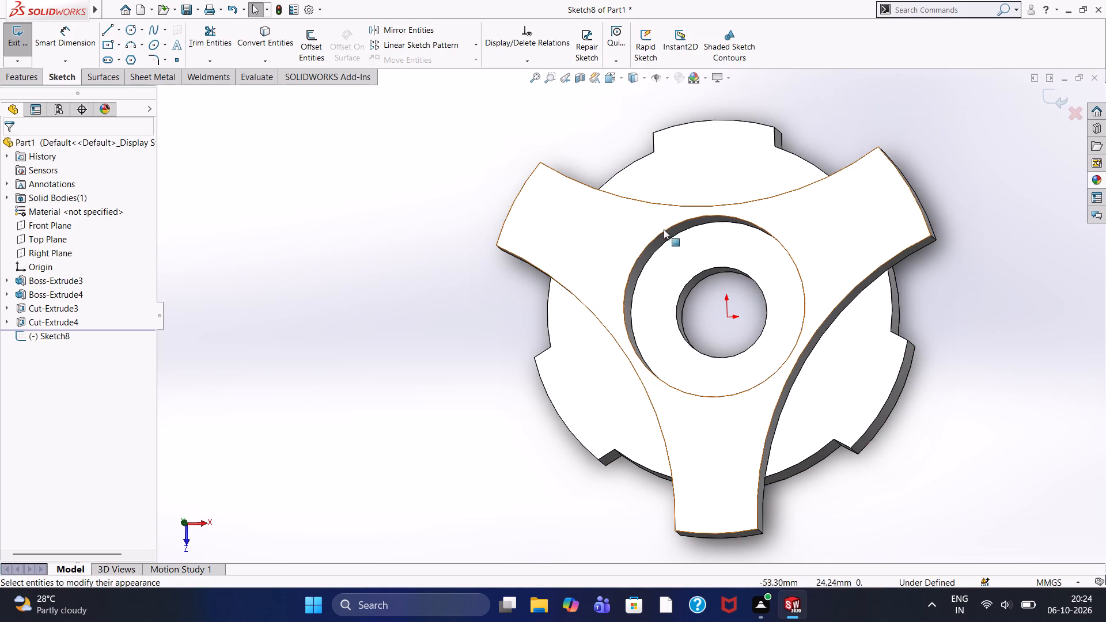
left_click(1096, 182)
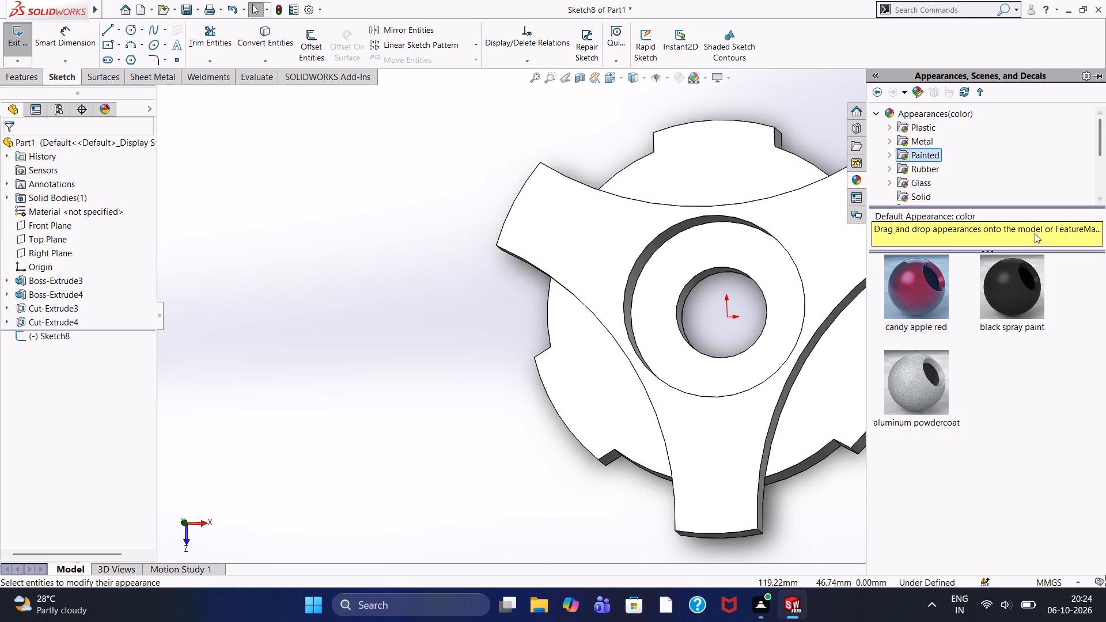
left_click_drag(924, 292, 654, 227)
double_click(654, 227)
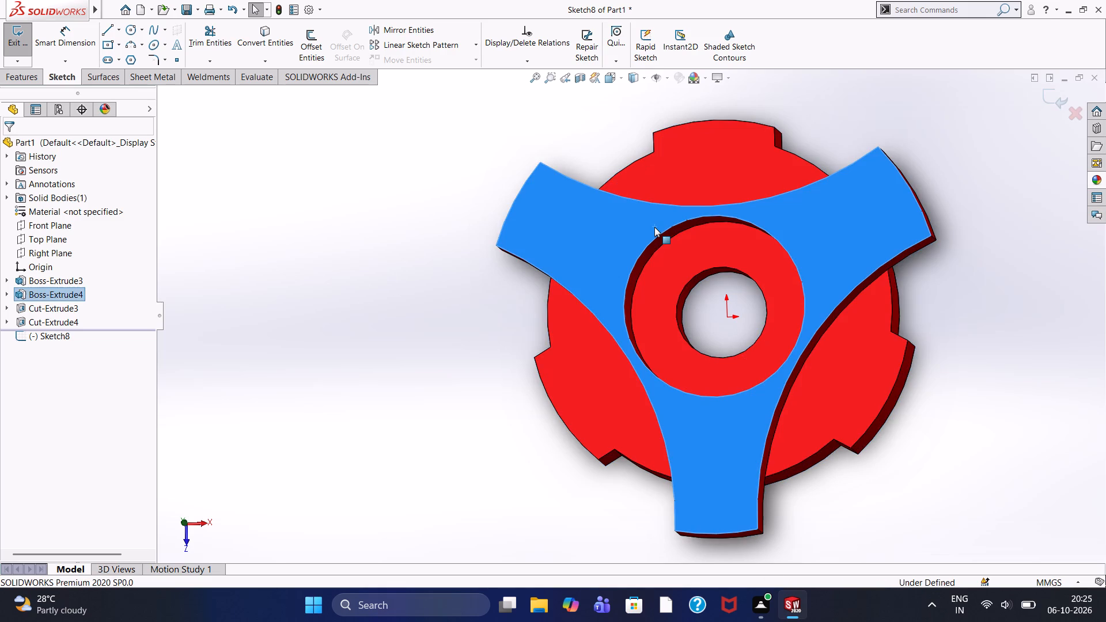
left_click(605, 122)
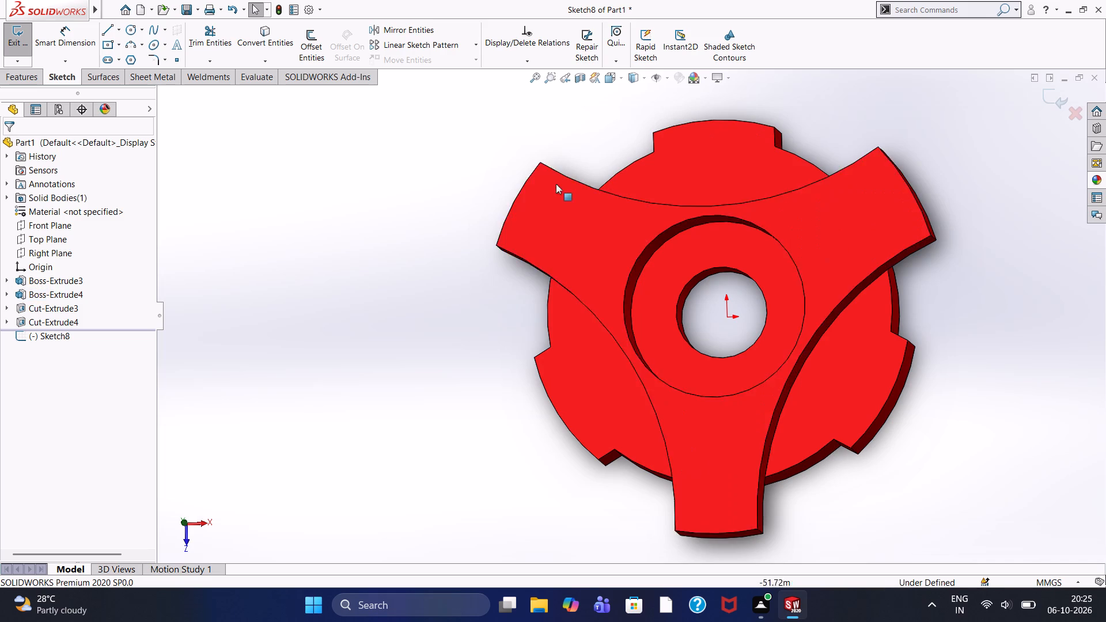
Examine the red part from several angles and close up, ending in the isometric view.
middle_click_drag(507, 192, 555, 134)
middle_click(555, 134)
scroll(766, 213, "up", 2)
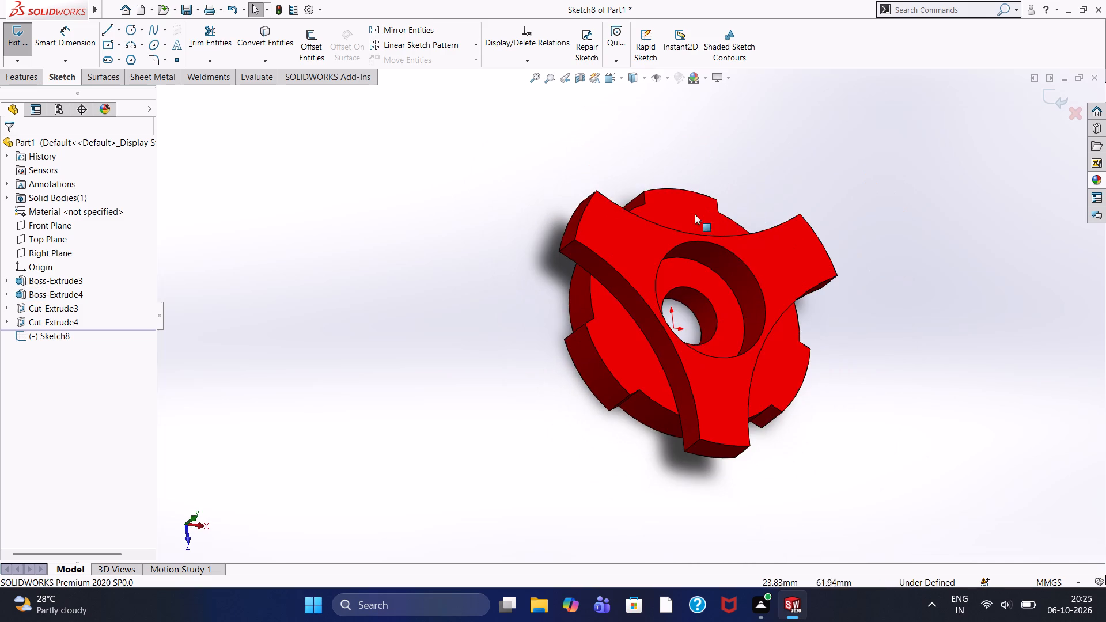
scroll(711, 234, "down", 2)
scroll(710, 243, "up", 3)
middle_click_drag(471, 287, 454, 242)
middle_click_drag(513, 381, 474, 427)
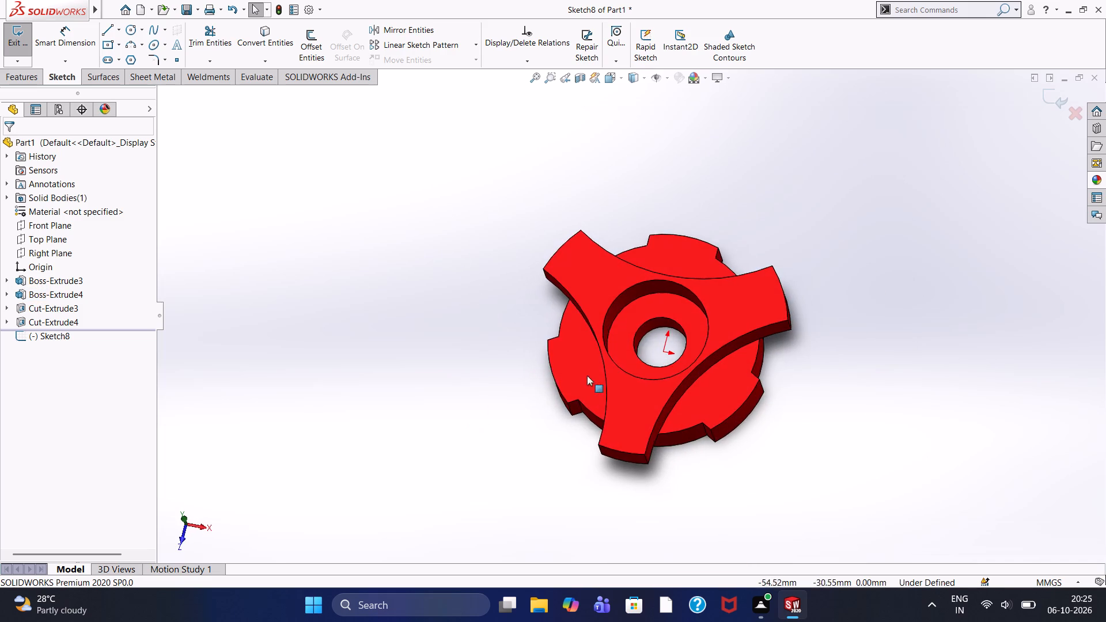
scroll(641, 371, "down", 5)
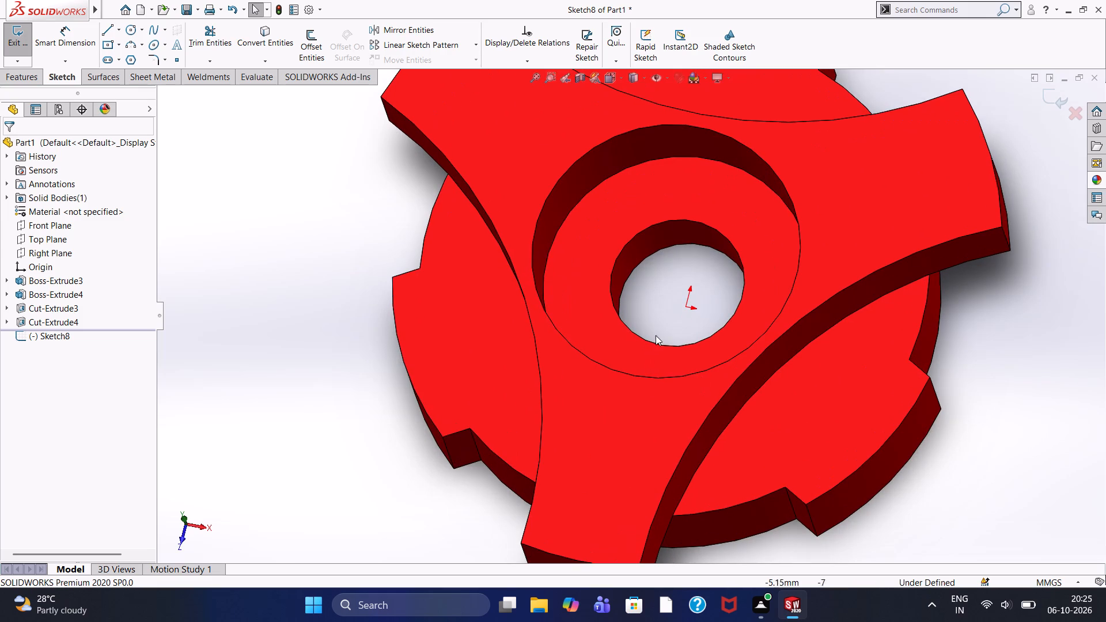
scroll(697, 300, "up", 2)
scroll(697, 298, "down", 4)
scroll(691, 297, "up", 4)
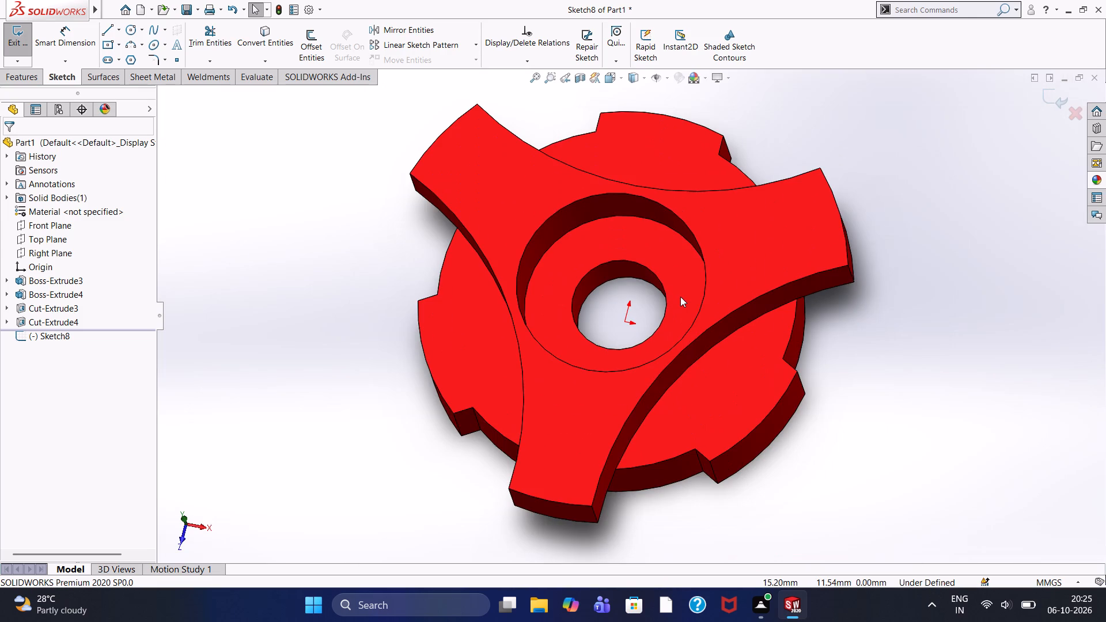
key("ctrl+7")
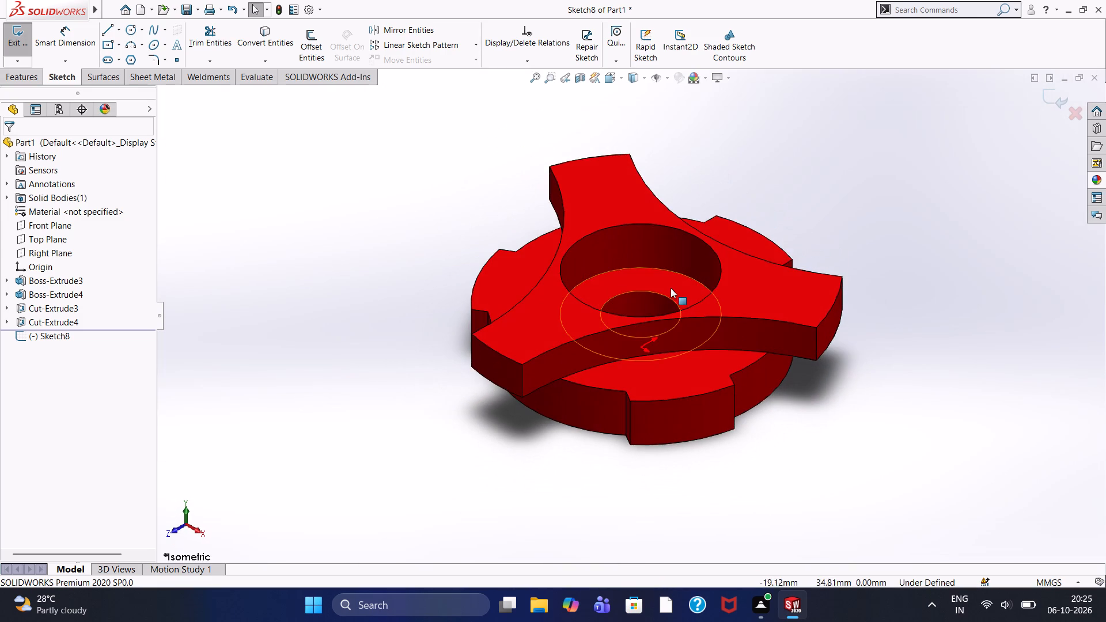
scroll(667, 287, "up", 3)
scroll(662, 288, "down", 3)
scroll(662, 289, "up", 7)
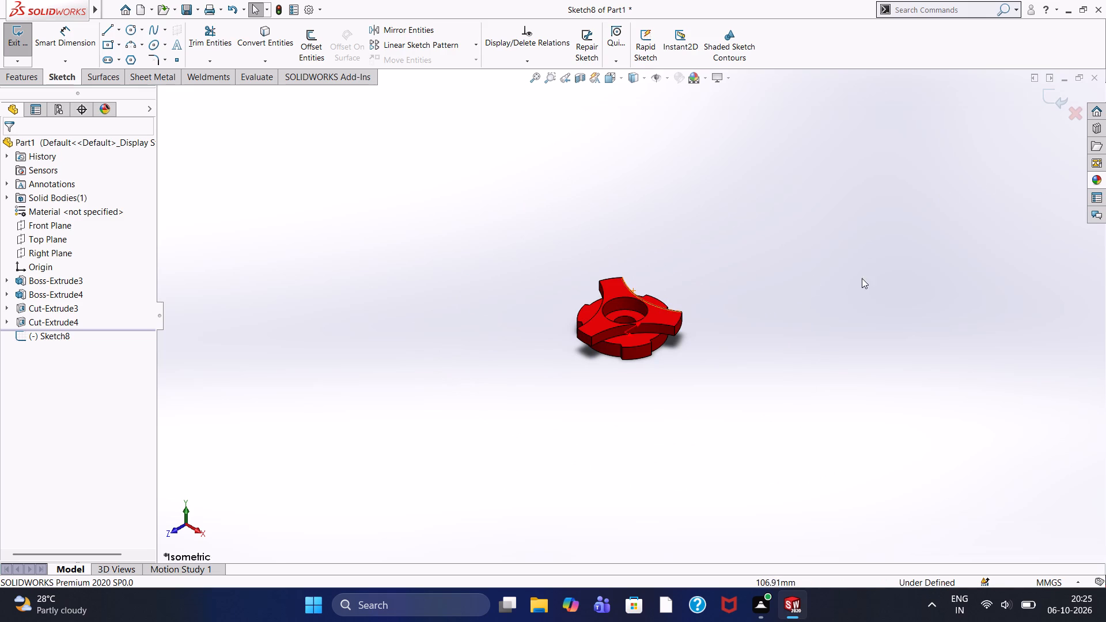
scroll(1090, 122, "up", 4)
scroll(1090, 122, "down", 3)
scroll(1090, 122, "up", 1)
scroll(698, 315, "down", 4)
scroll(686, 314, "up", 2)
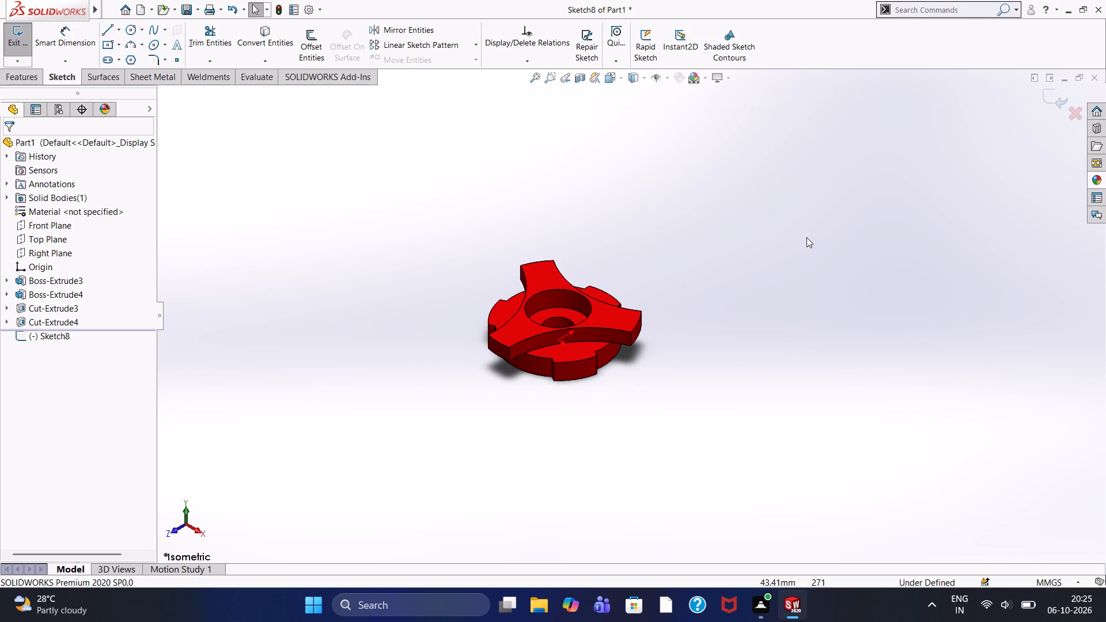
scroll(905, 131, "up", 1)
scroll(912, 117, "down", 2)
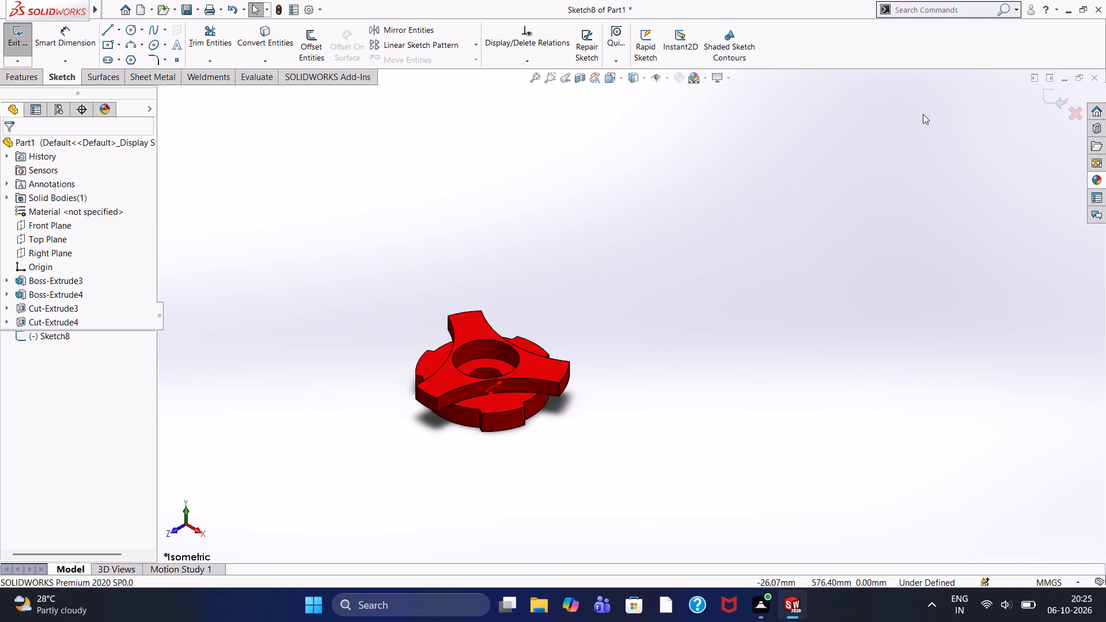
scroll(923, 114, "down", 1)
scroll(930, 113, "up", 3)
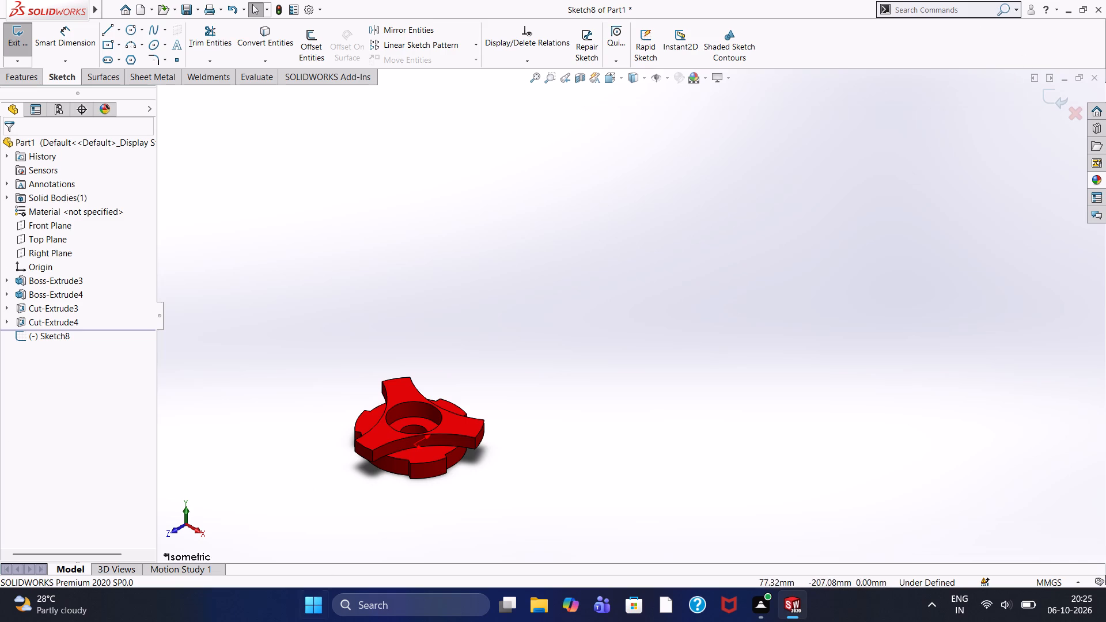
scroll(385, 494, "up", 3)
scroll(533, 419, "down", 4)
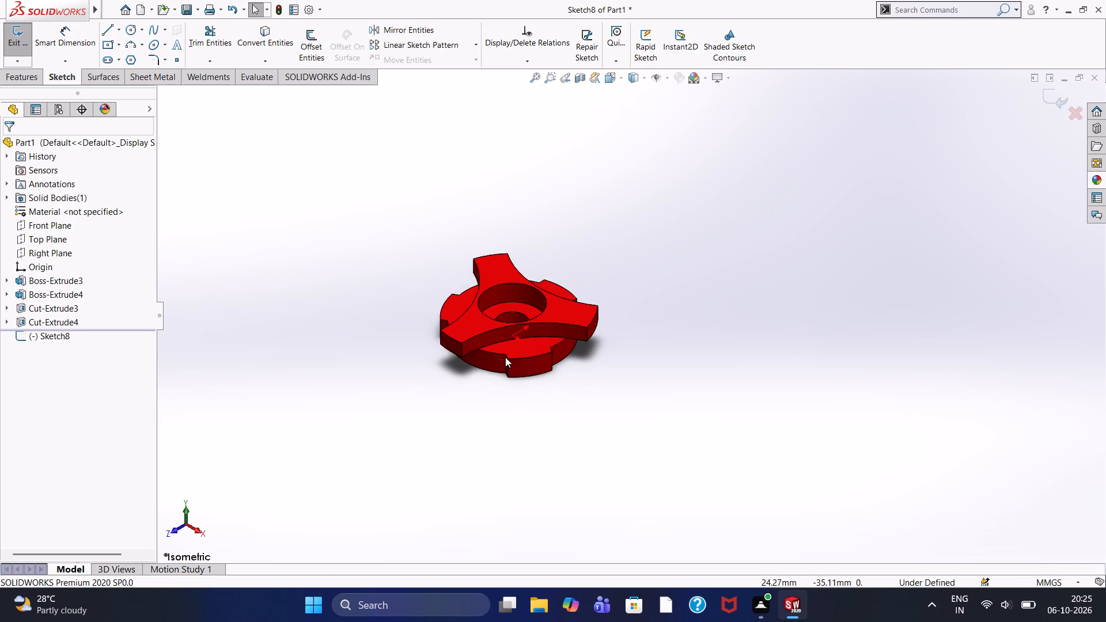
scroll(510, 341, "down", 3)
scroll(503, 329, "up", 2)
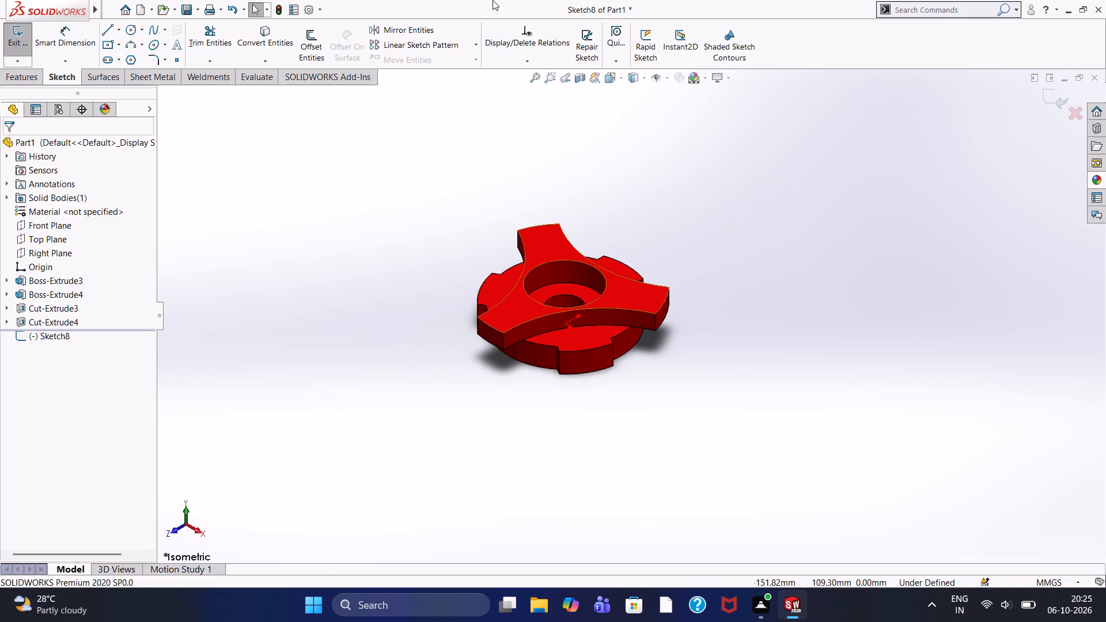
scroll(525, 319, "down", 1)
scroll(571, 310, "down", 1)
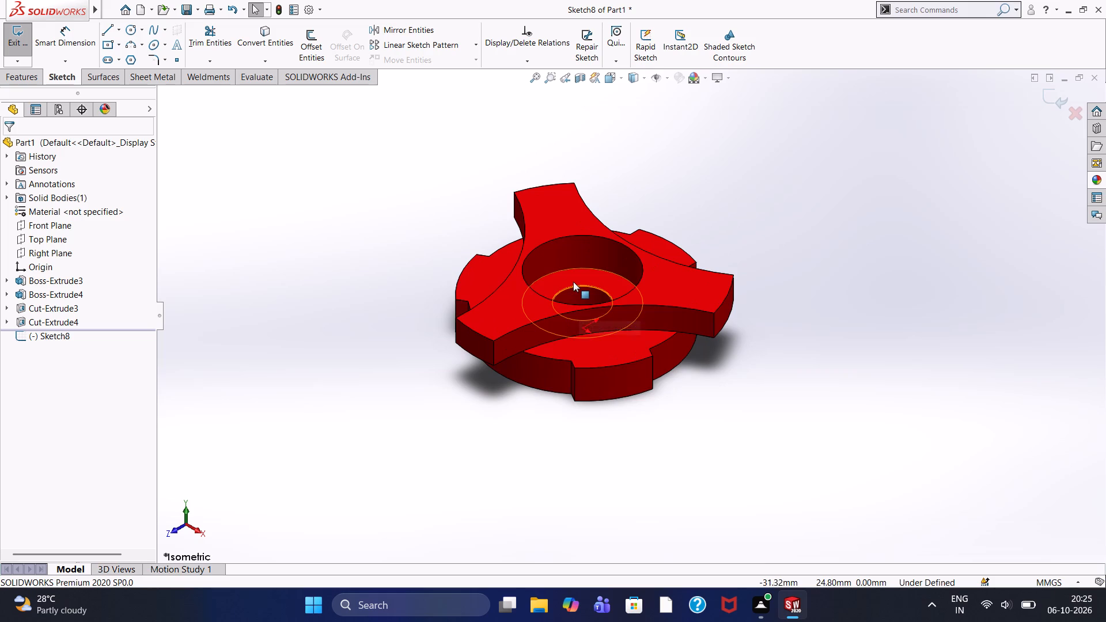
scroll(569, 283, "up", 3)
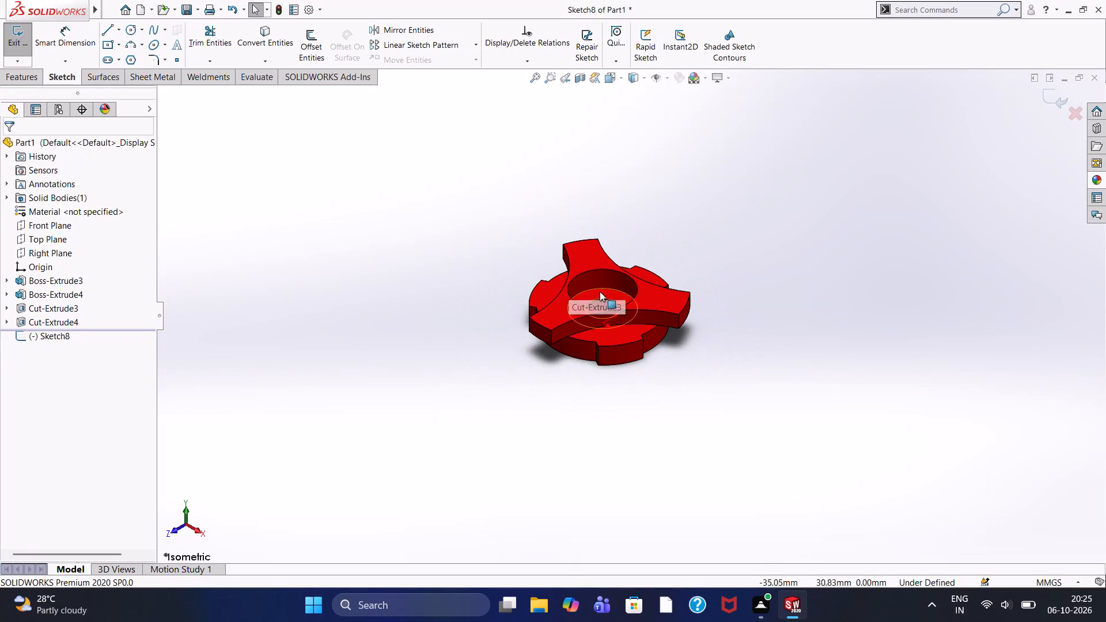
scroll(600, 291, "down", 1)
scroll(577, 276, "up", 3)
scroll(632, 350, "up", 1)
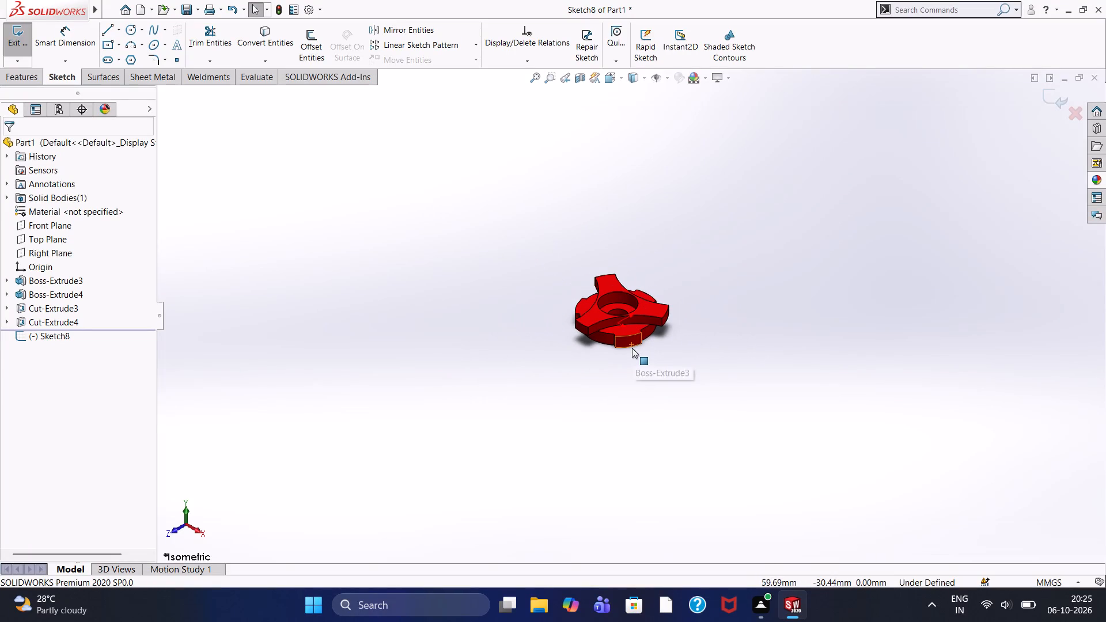
Tilt the red part to look into its pocket and through hole, ending in the view normal to the sketch plane.
middle_click_drag(639, 379, 637, 449)
scroll(573, 286, "down", 4)
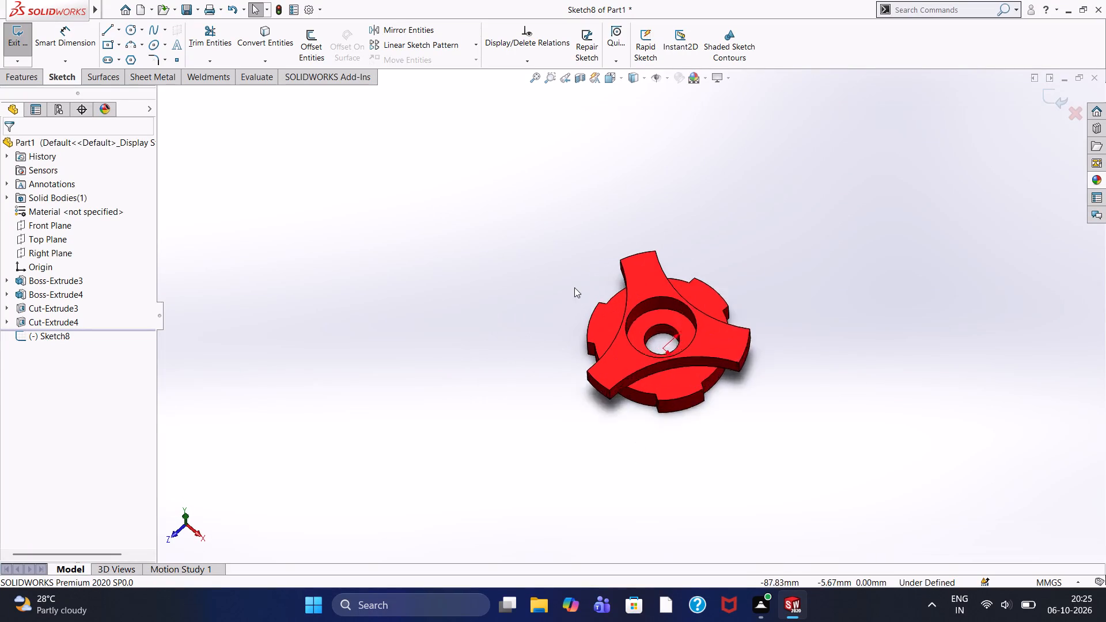
scroll(574, 287, "down", 1)
scroll(560, 287, "up", 5)
middle_click_drag(591, 285, 597, 367)
scroll(664, 337, "down", 5)
key("ctrl+8")
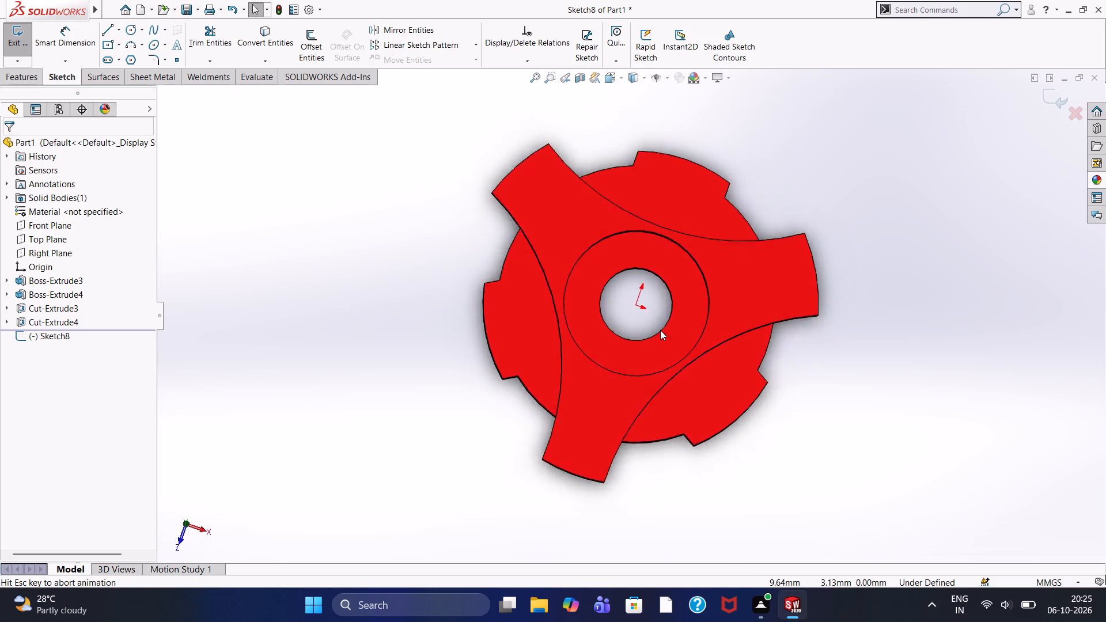
left_click(313, 287)
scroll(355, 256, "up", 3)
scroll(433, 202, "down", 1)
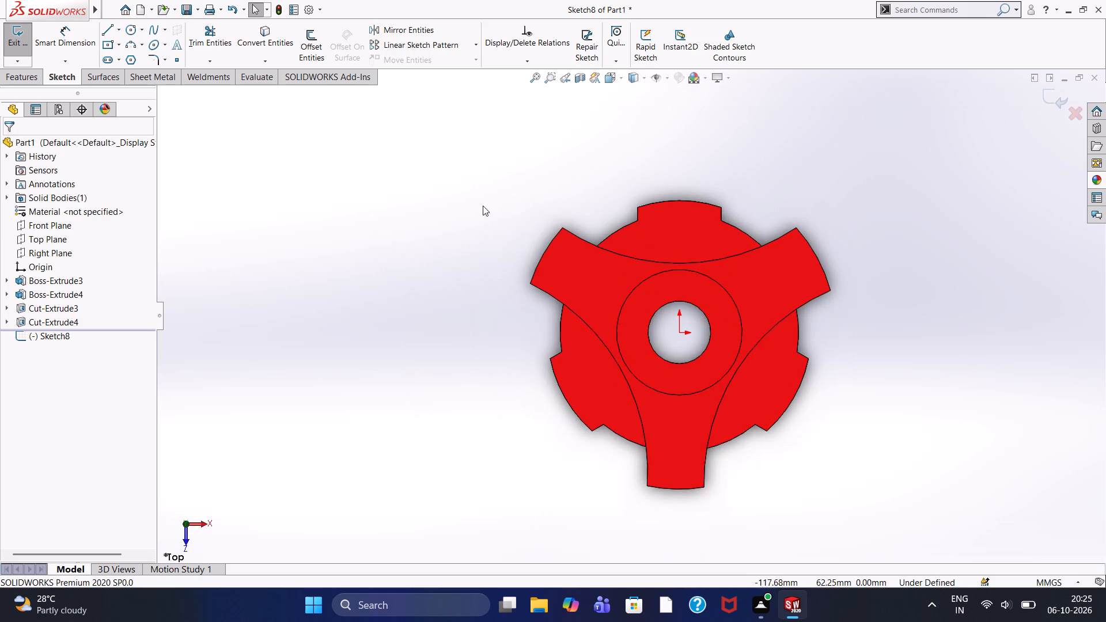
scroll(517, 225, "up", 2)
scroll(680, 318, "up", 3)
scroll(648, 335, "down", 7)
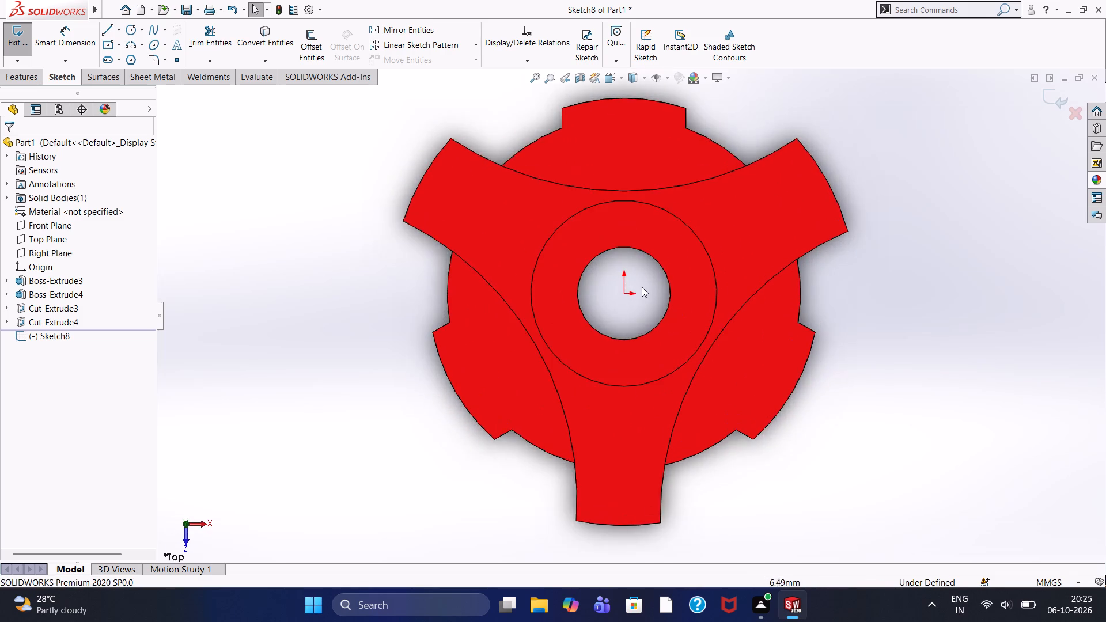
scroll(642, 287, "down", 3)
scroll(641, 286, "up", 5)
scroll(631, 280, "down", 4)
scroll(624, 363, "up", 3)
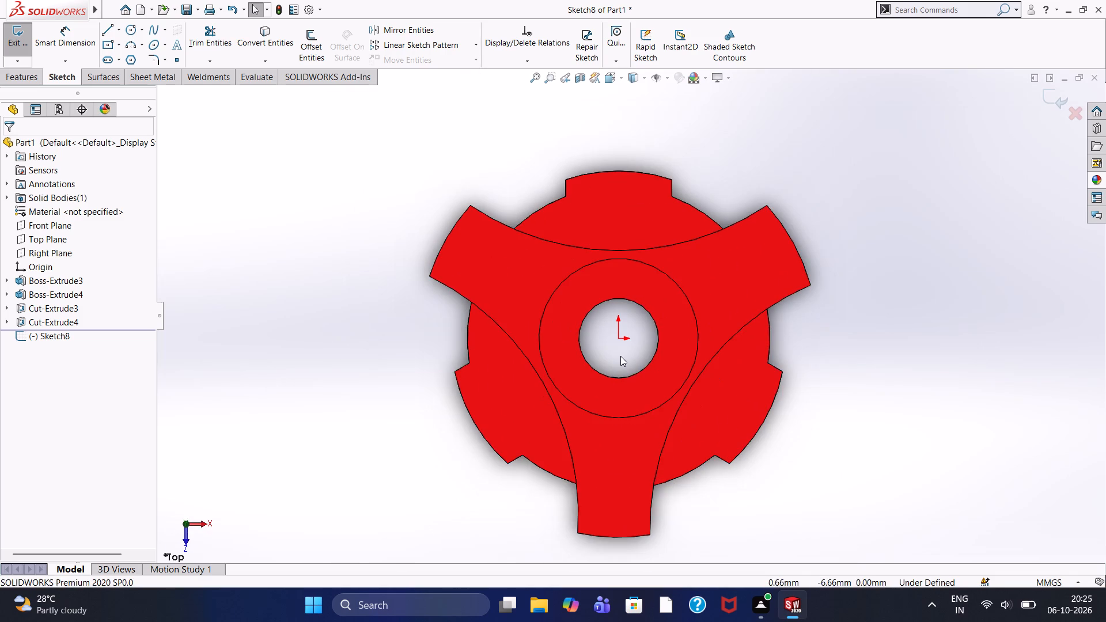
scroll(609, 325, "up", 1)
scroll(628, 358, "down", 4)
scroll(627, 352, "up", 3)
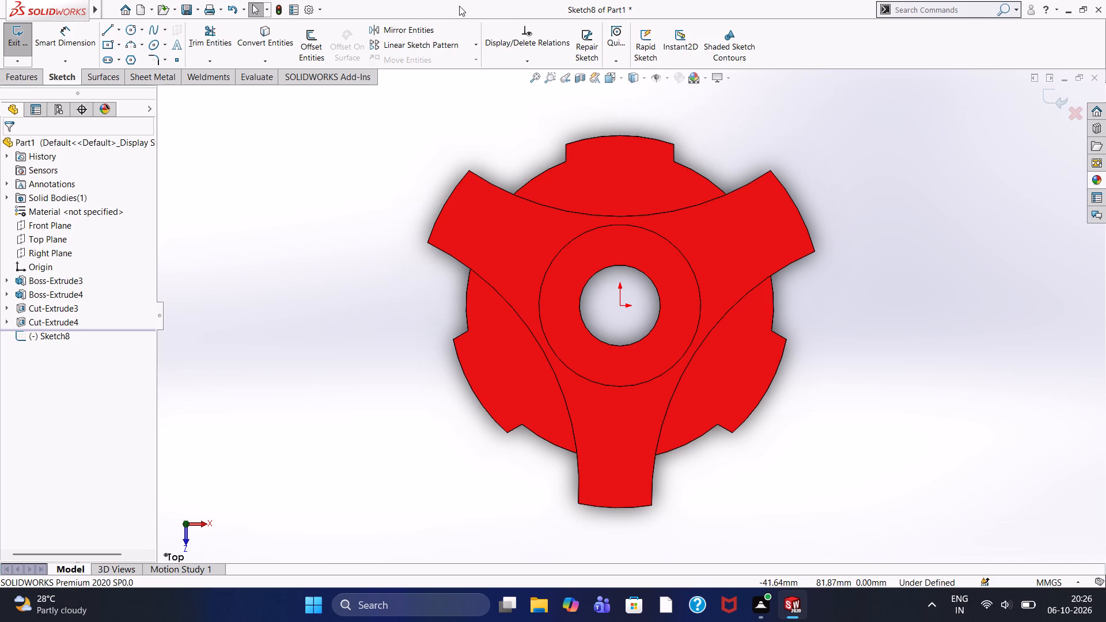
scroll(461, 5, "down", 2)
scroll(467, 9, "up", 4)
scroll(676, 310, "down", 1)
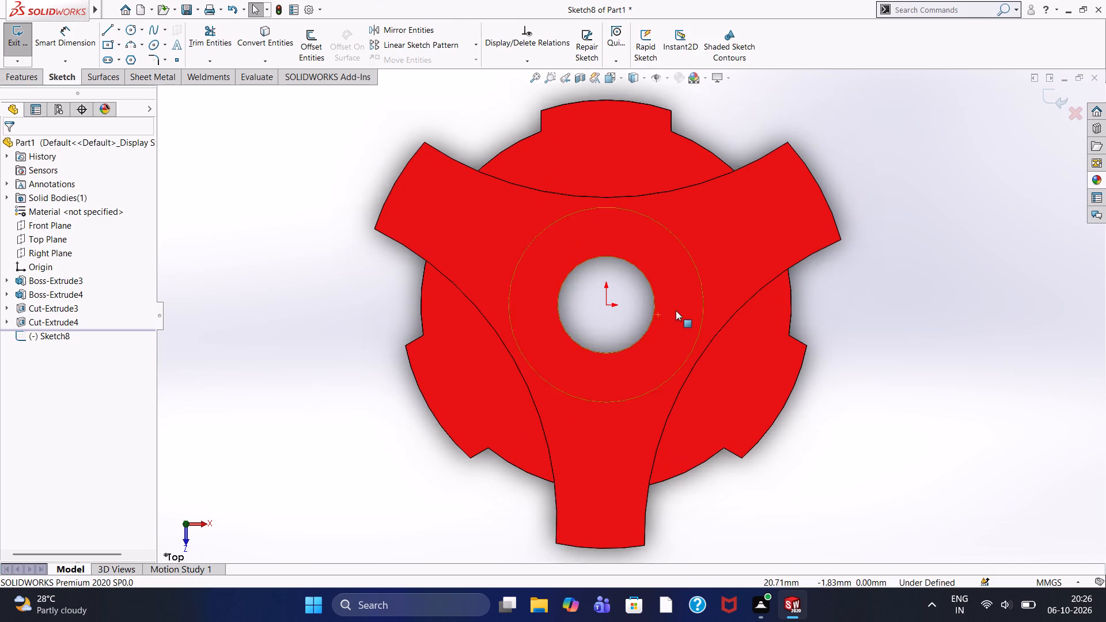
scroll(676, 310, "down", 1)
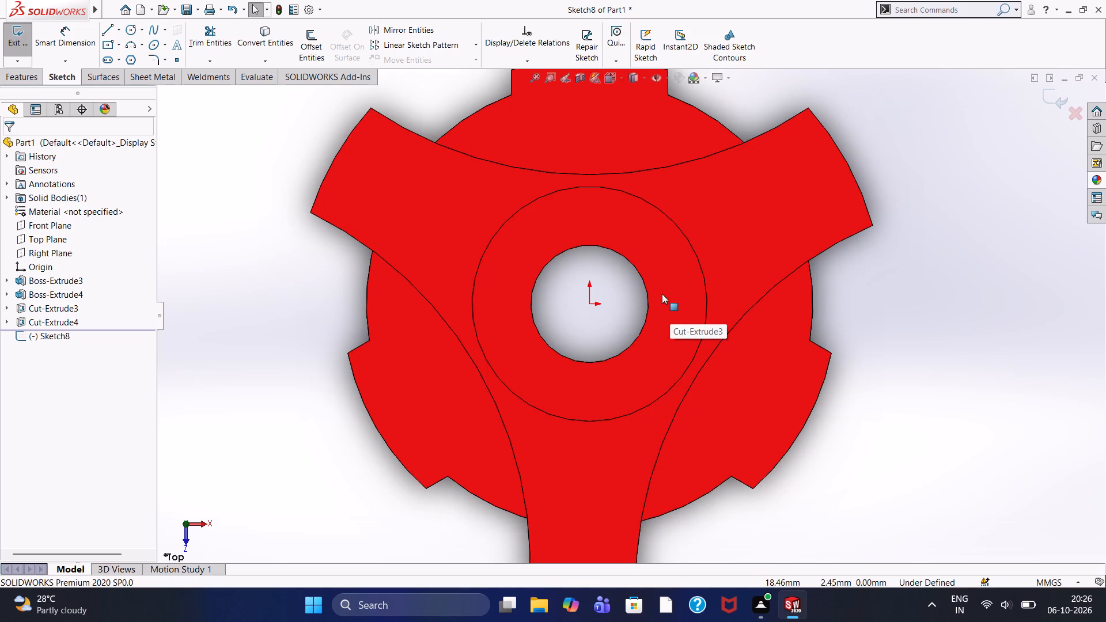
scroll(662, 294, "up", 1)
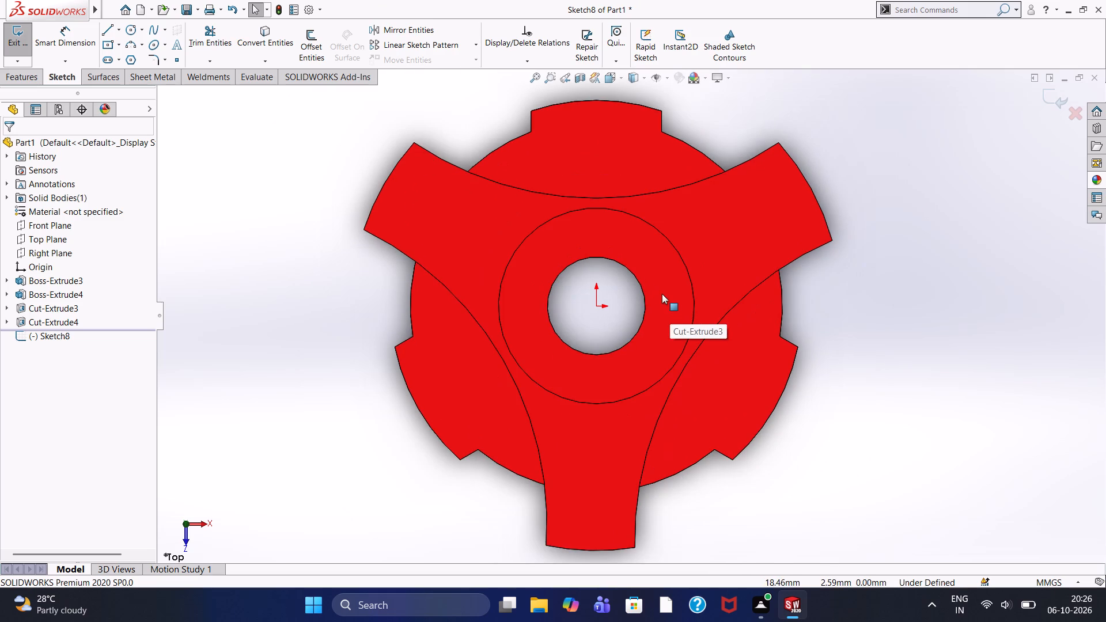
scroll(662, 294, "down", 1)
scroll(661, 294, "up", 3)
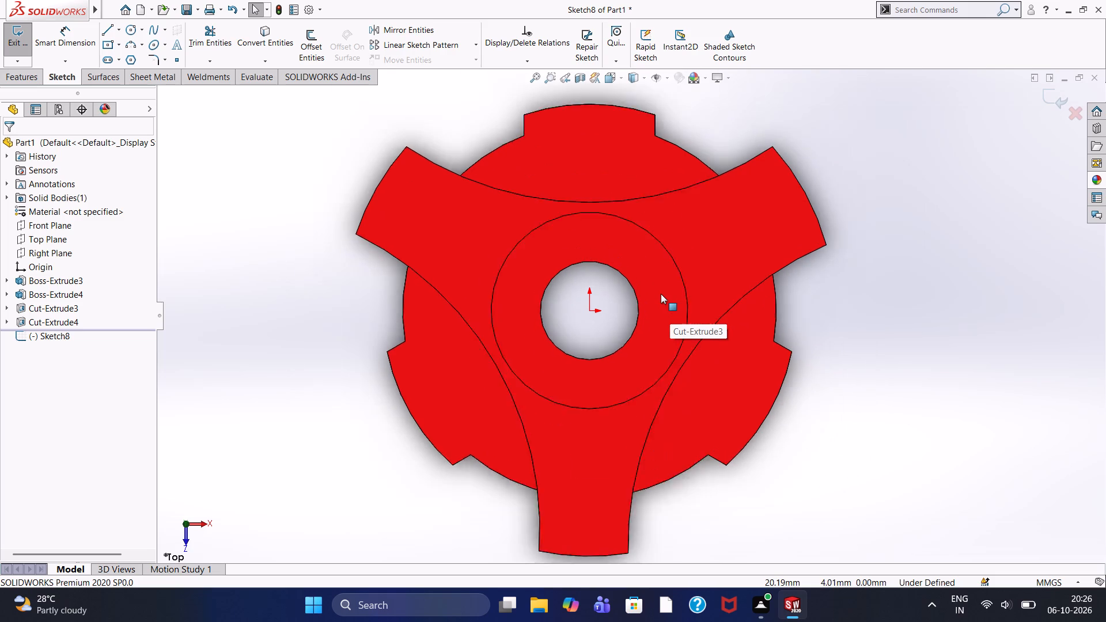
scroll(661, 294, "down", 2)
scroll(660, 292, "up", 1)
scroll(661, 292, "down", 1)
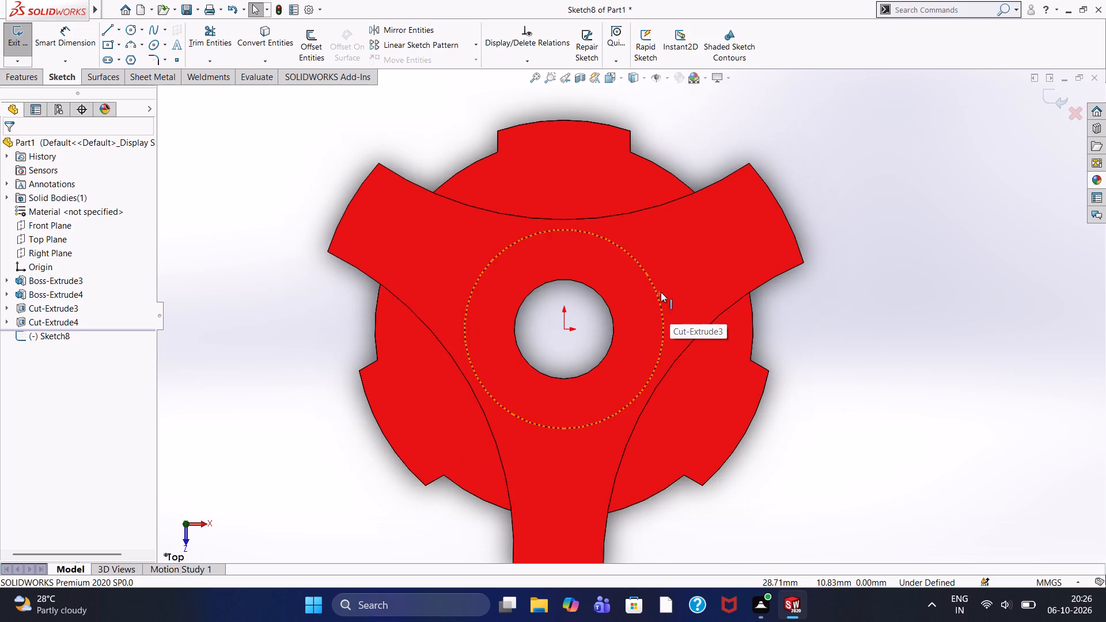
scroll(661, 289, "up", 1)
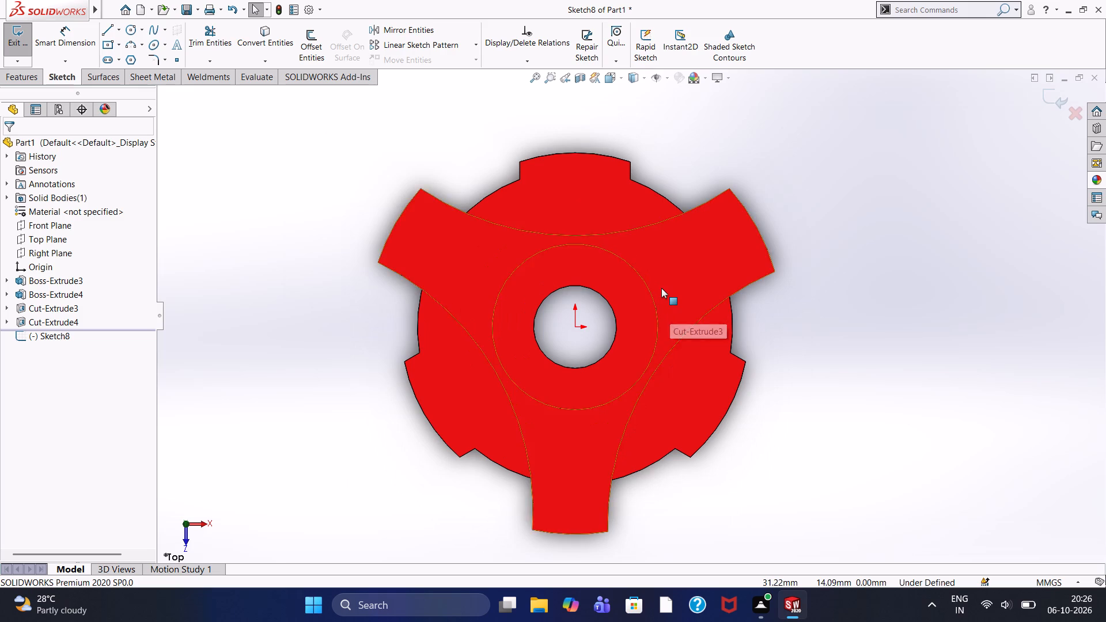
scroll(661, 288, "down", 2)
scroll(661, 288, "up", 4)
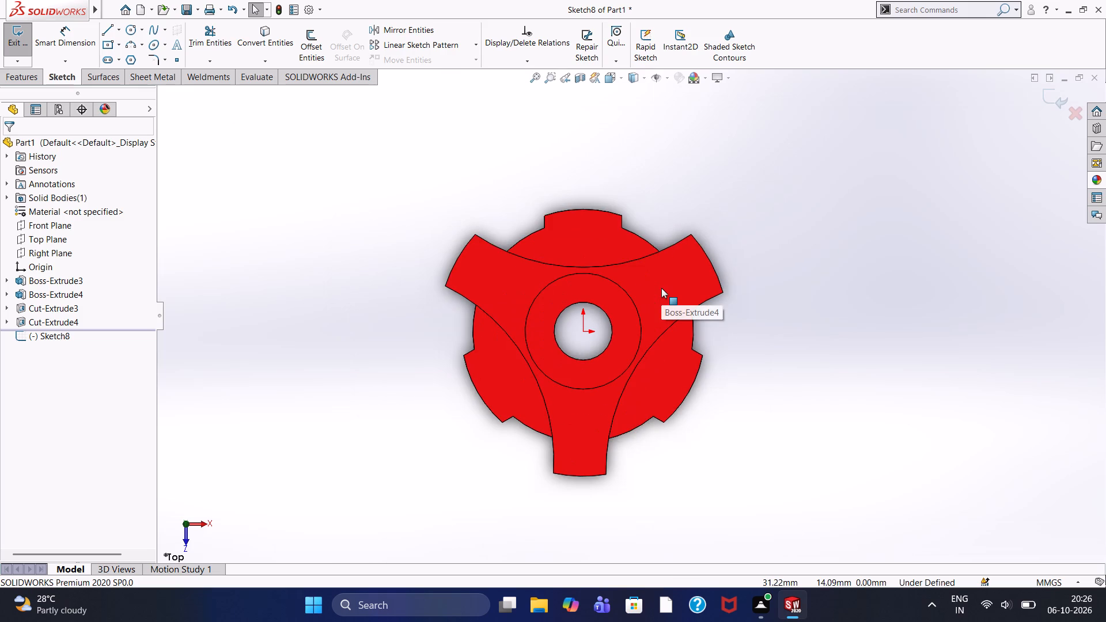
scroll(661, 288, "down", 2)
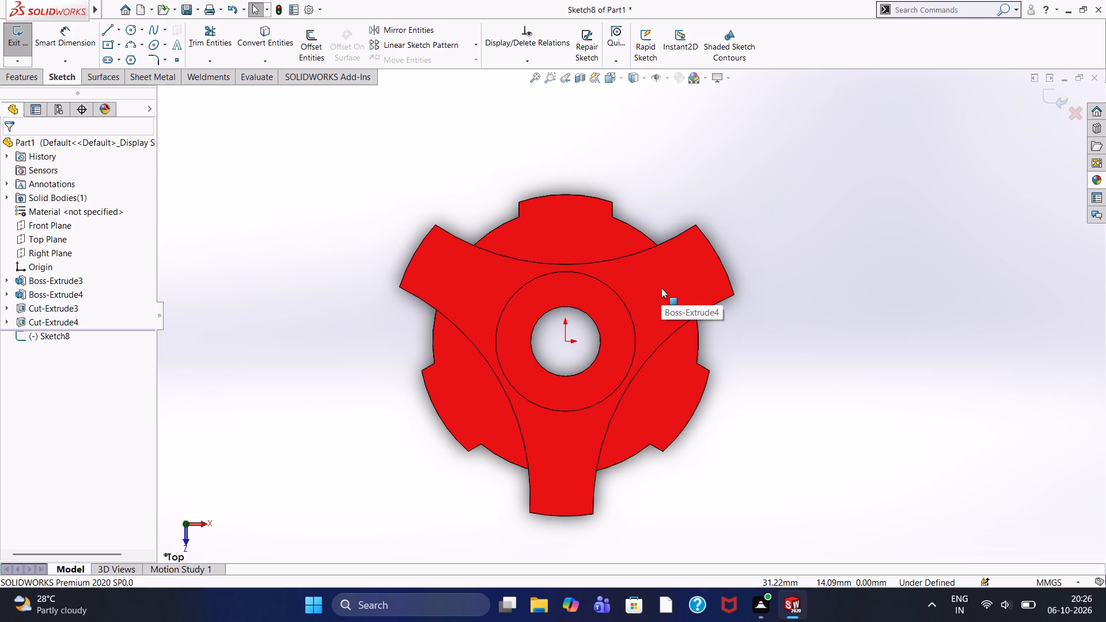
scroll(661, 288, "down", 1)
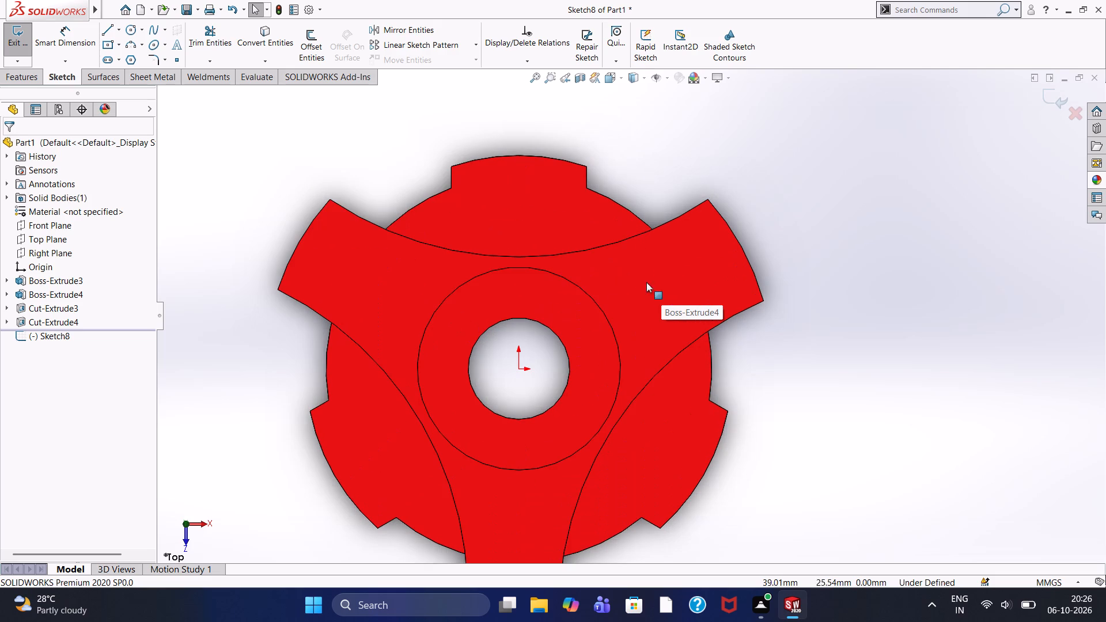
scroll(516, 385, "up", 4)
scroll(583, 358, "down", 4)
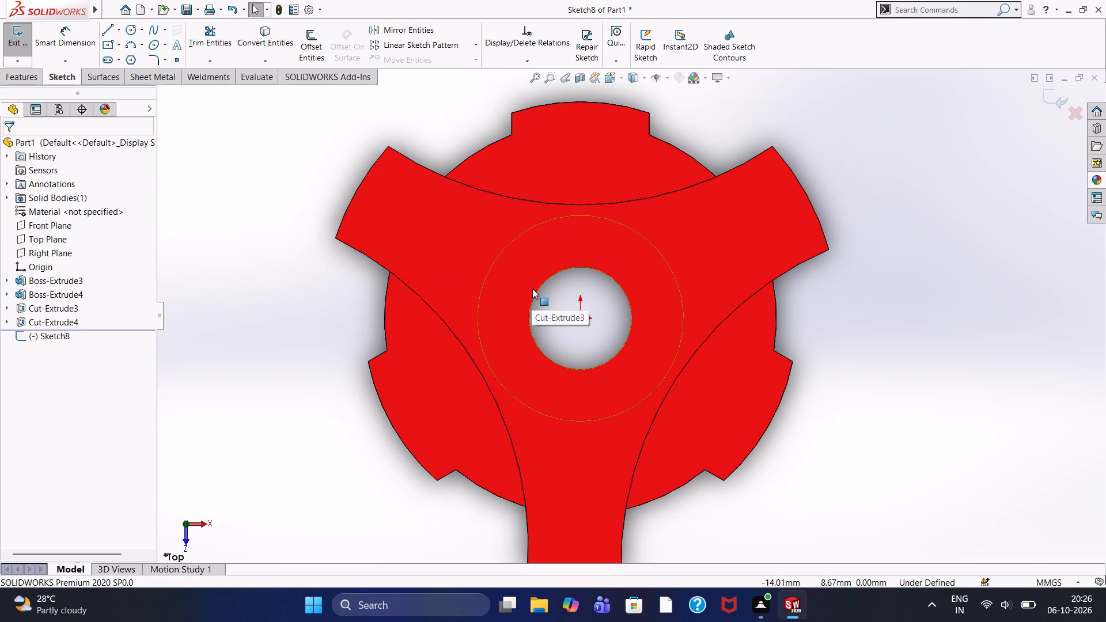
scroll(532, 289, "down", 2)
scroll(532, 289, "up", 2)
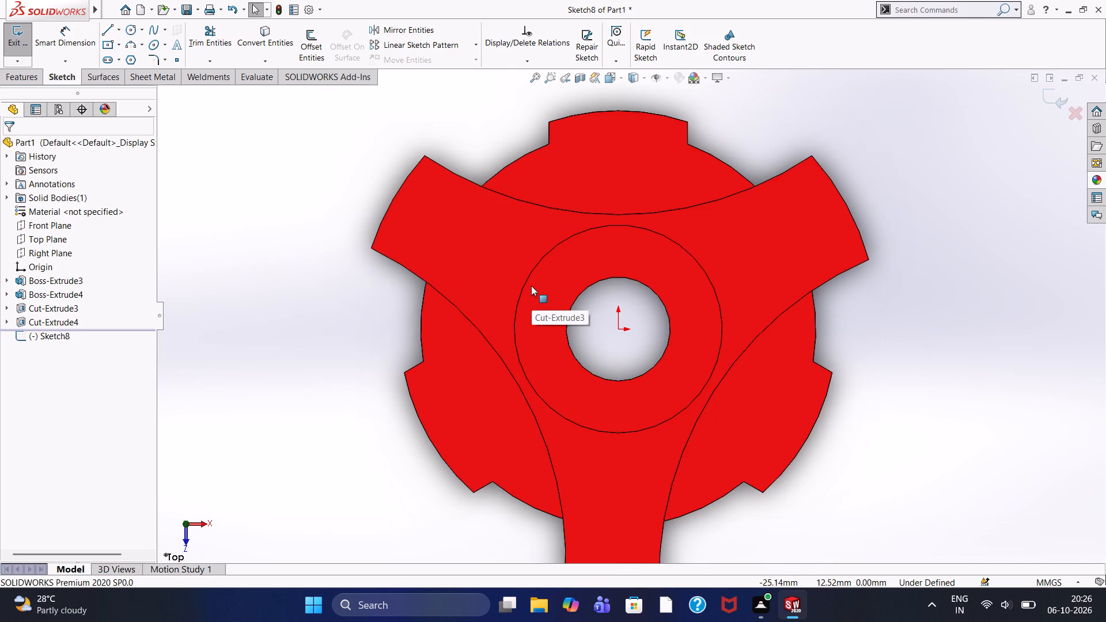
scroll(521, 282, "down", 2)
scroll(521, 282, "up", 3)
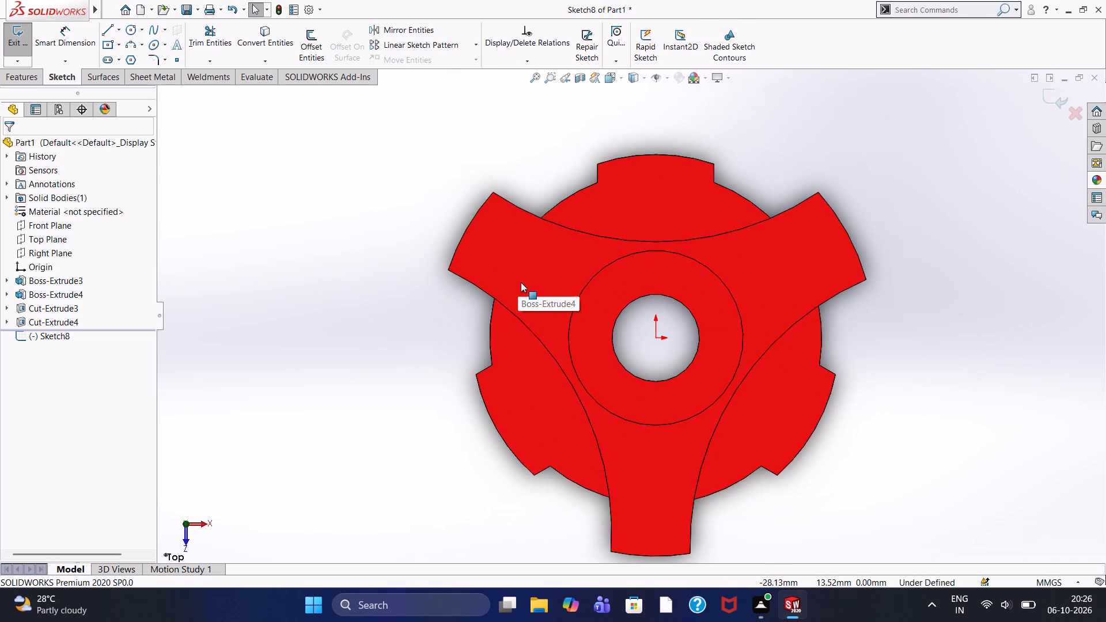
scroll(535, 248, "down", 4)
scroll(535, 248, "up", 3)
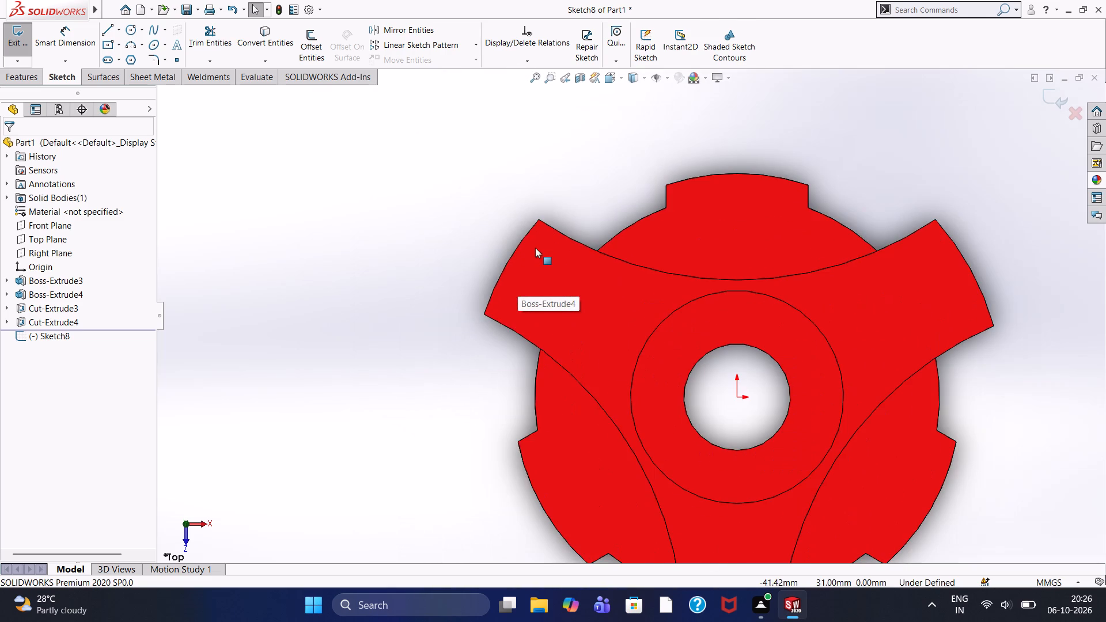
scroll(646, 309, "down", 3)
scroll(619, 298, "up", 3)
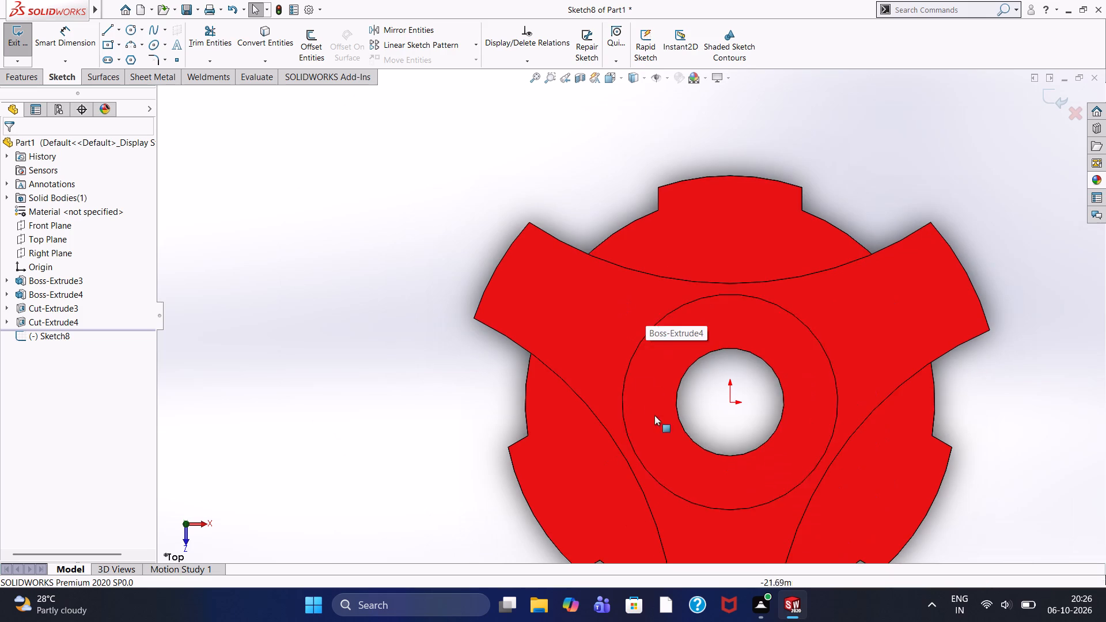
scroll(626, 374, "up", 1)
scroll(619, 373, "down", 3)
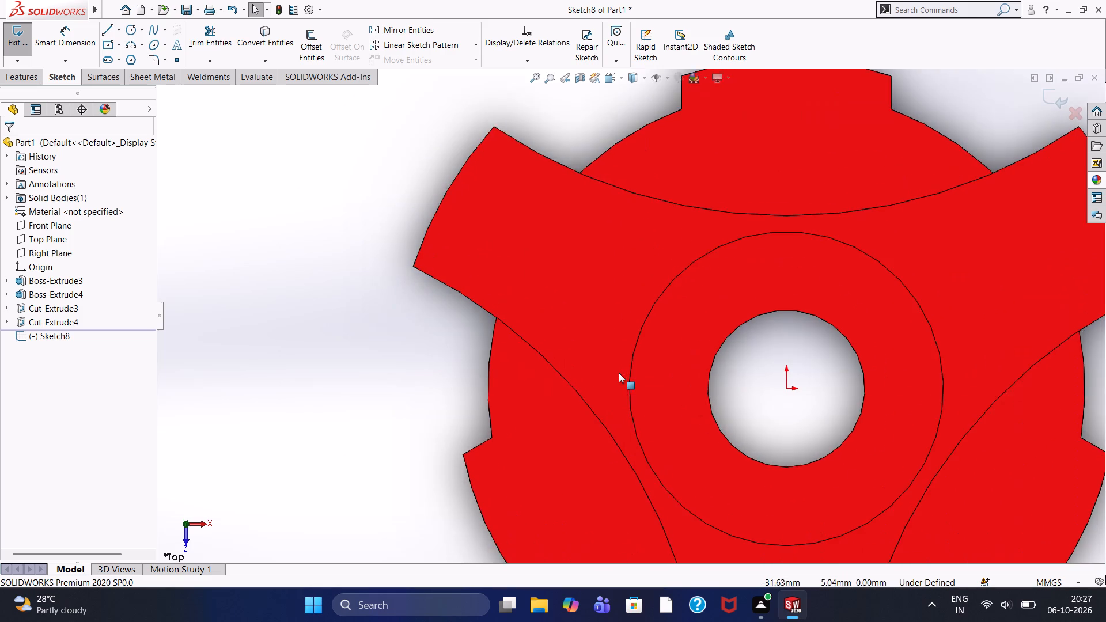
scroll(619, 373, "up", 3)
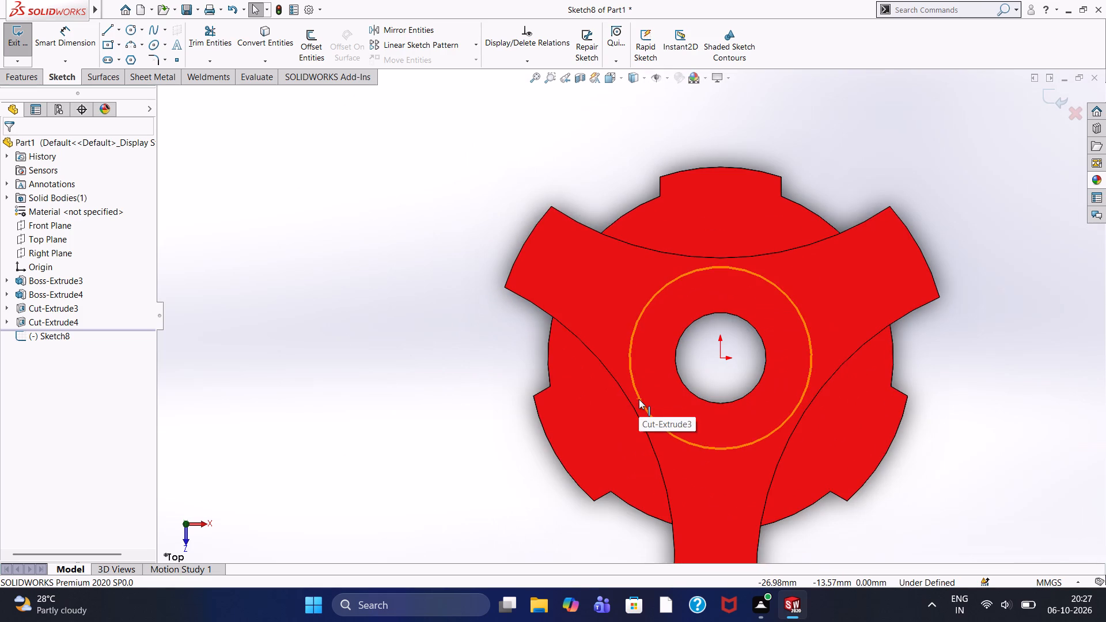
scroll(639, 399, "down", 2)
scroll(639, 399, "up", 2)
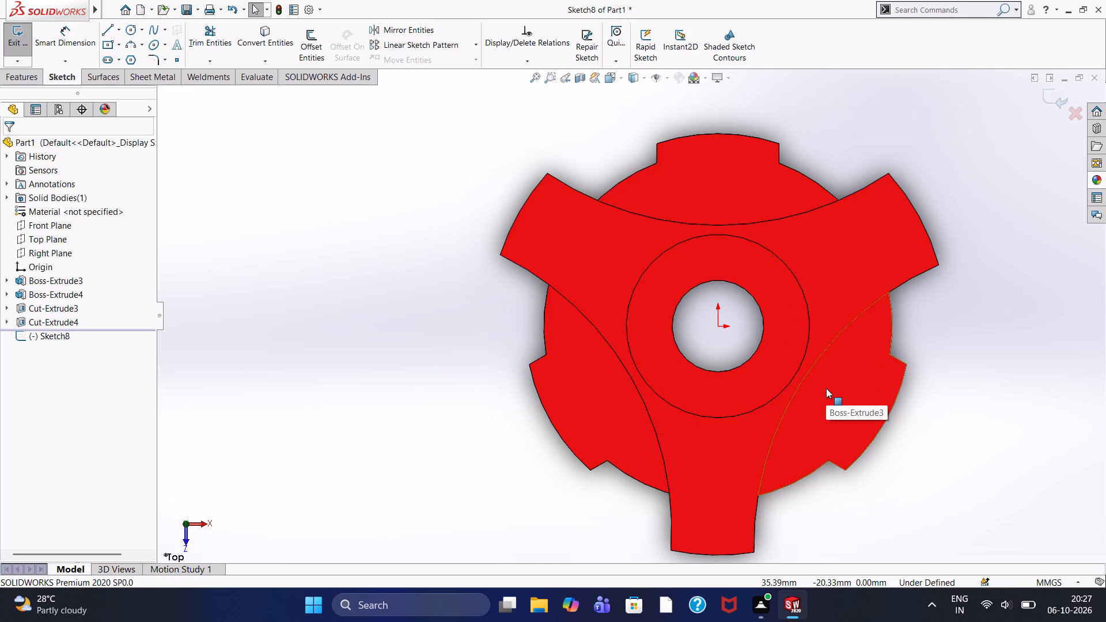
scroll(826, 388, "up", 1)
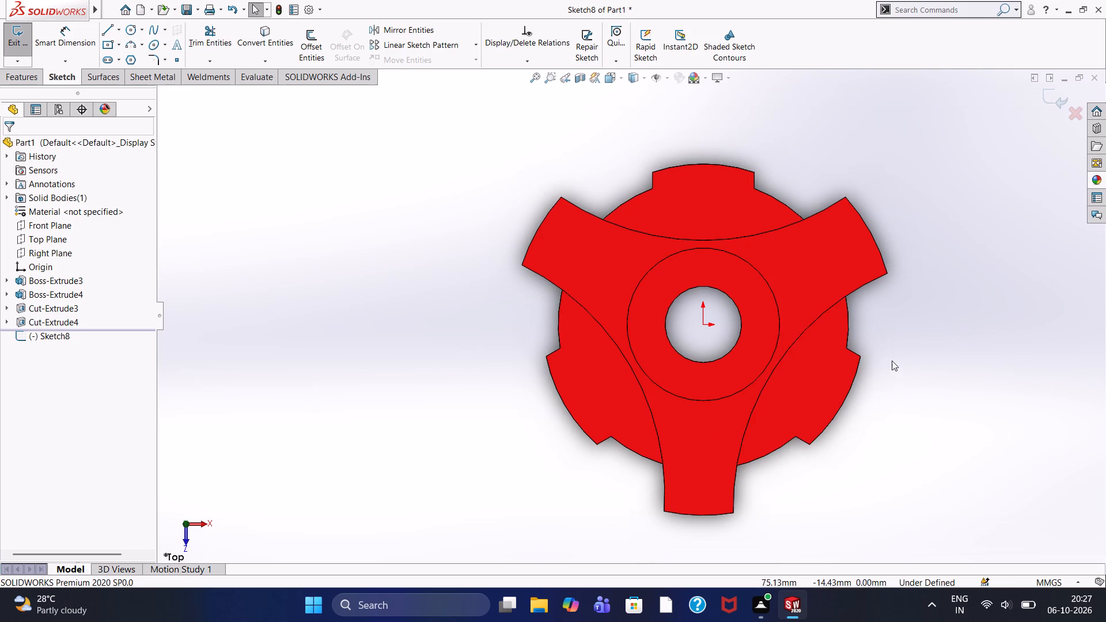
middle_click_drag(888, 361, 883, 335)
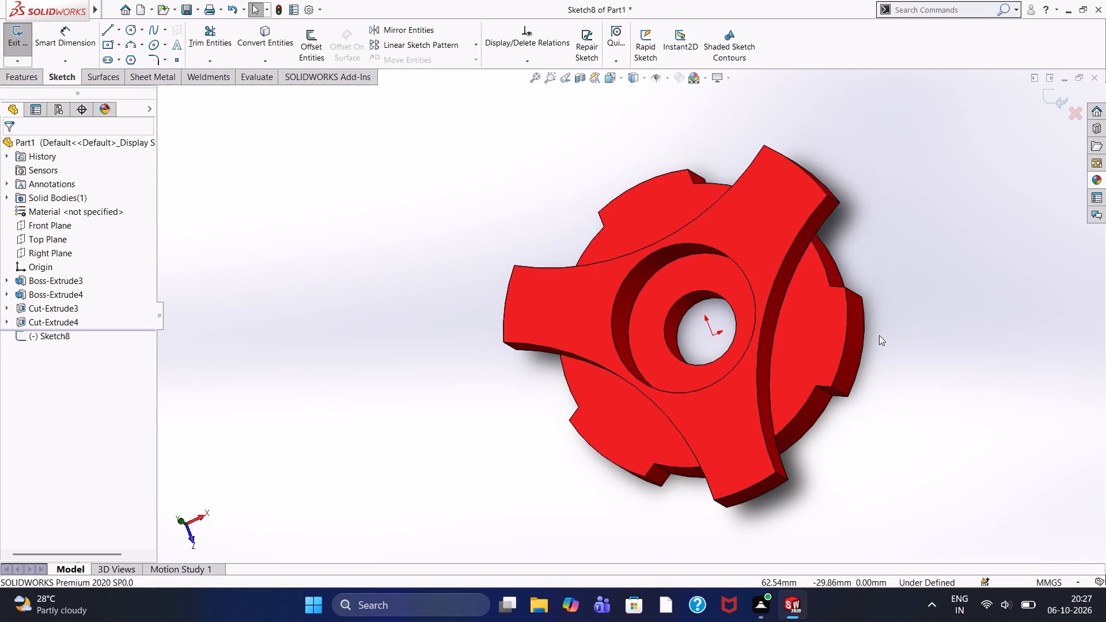
Examine the three-armed side of the red part at slightly different tilts, both close up and from farther away.
scroll(875, 335, "up", 3)
scroll(875, 334, "down", 1)
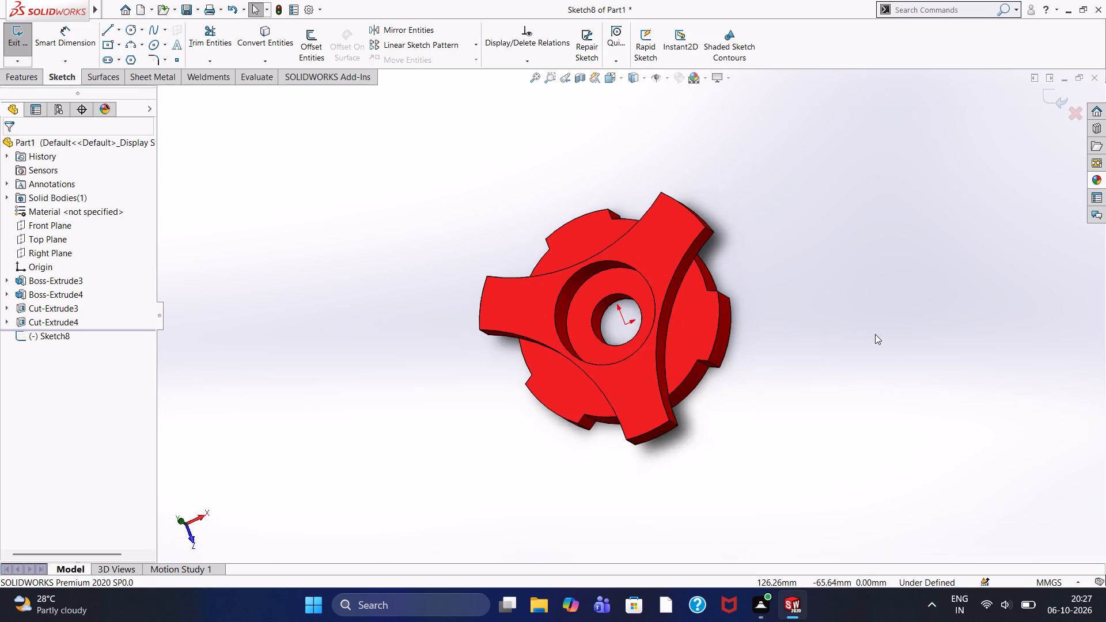
scroll(875, 334, "down", 1)
scroll(875, 334, "up", 2)
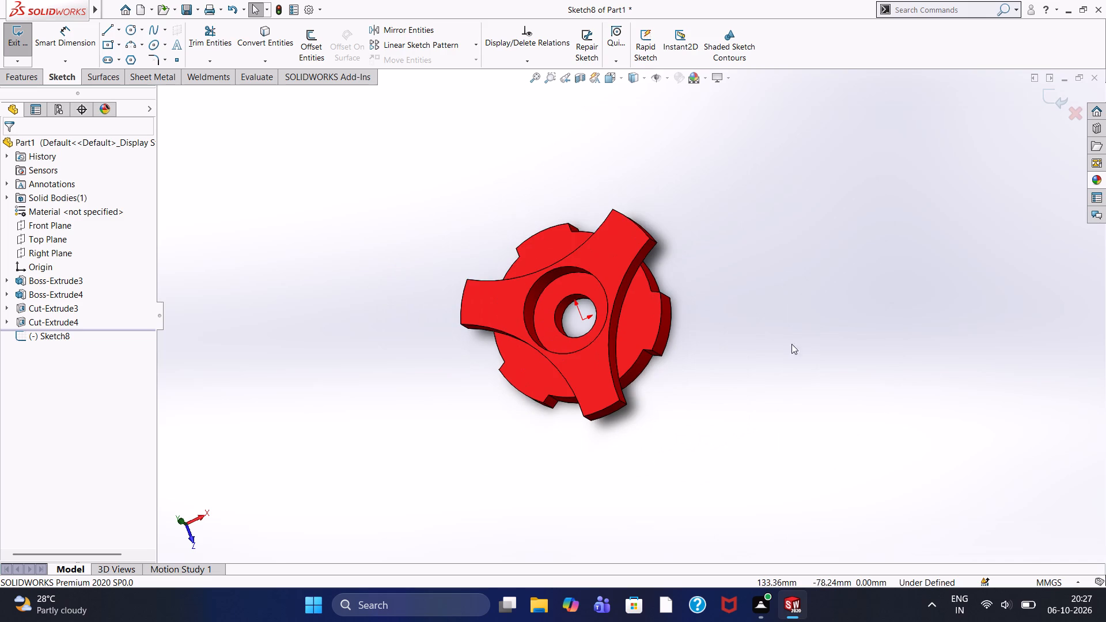
middle_click_drag(460, 361, 501, 384)
scroll(623, 324, "up", 3)
middle_click_drag(725, 340, 693, 332)
scroll(692, 331, "down", 2)
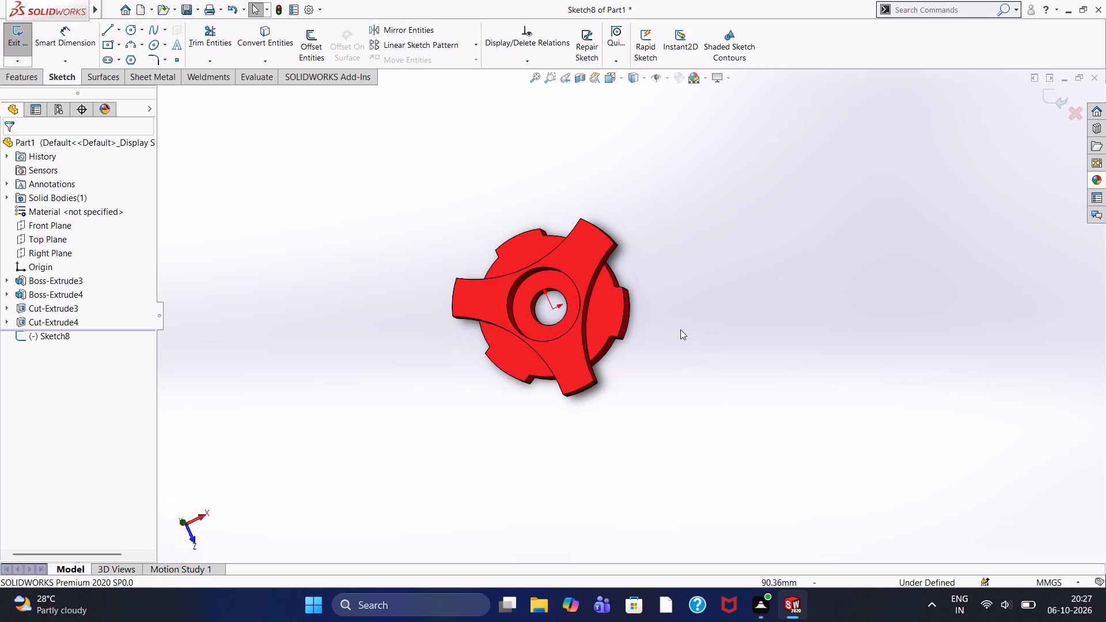
scroll(679, 323, "down", 1)
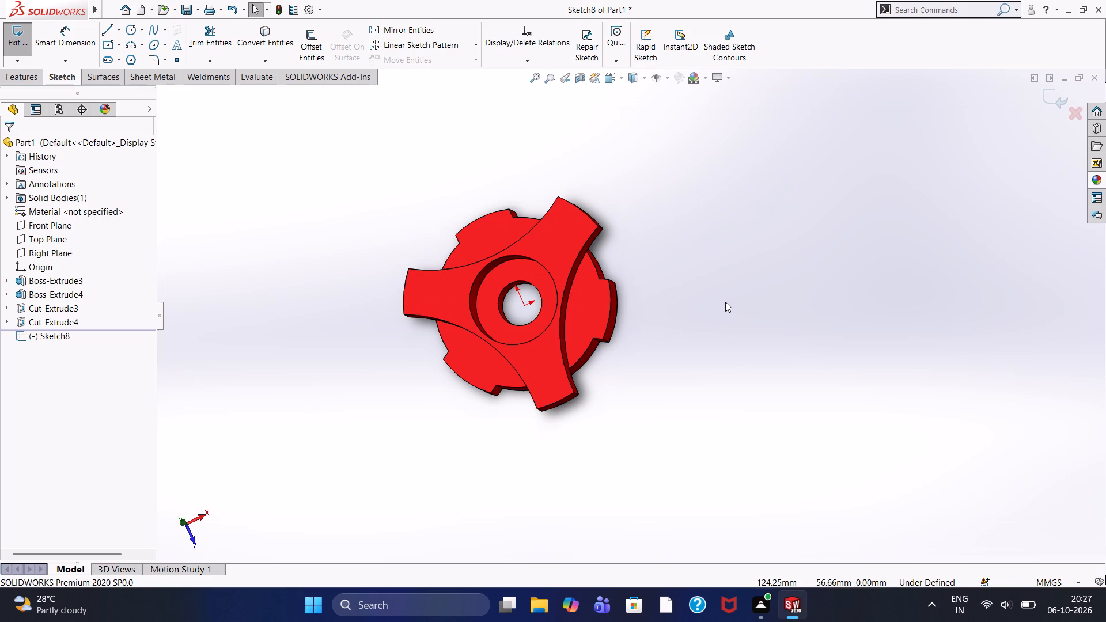
middle_click_drag(665, 291, 699, 319)
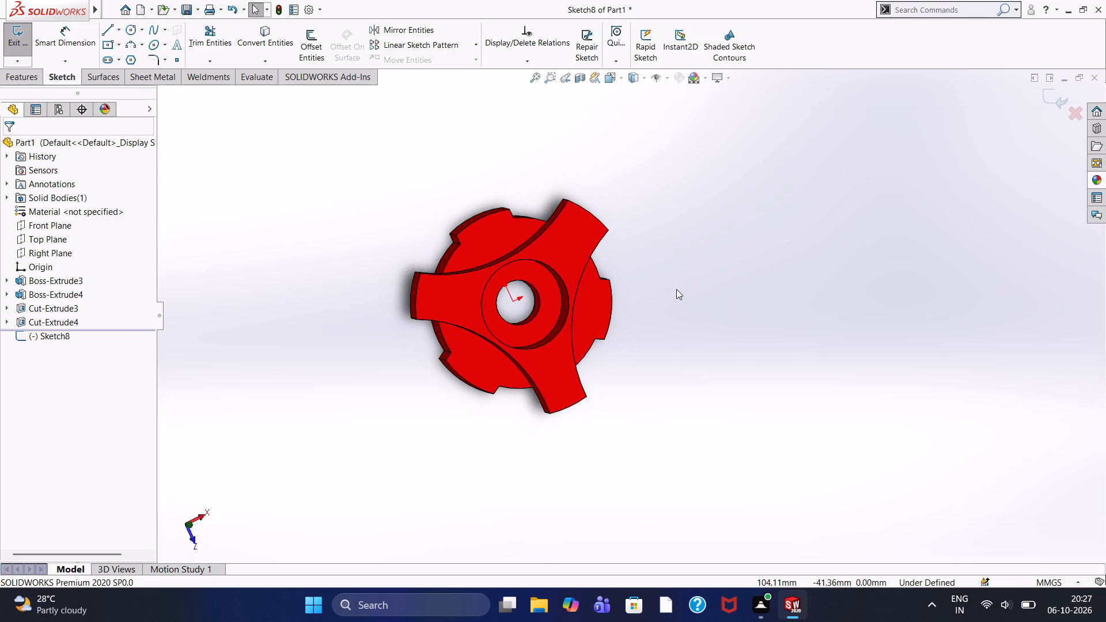
scroll(676, 289, "up", 2)
scroll(676, 289, "down", 3)
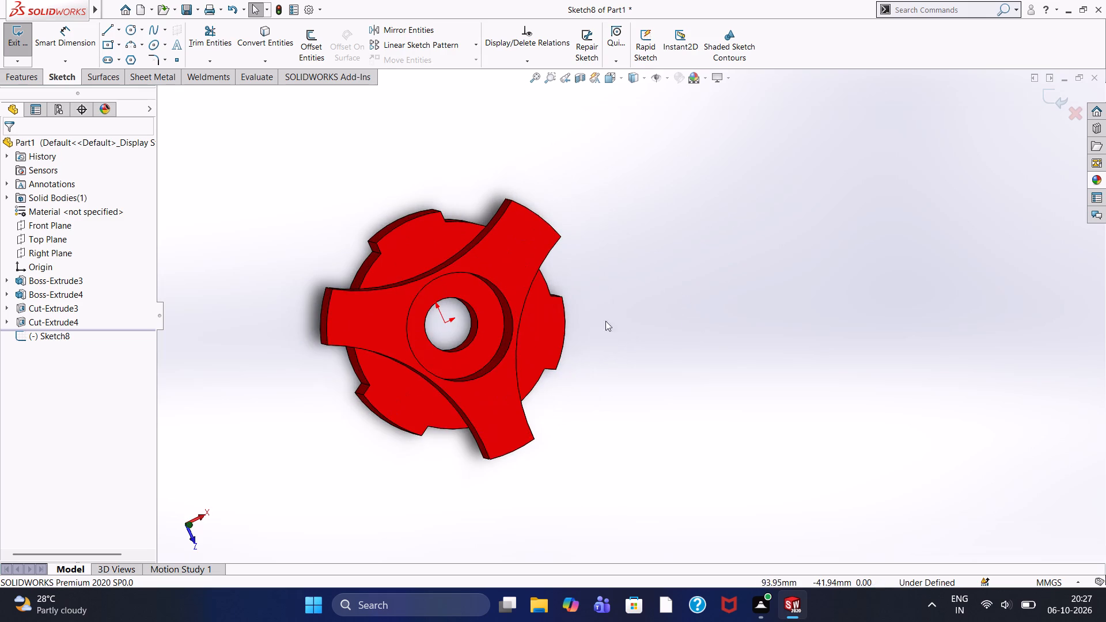
scroll(527, 297, "down", 3)
scroll(623, 289, "up", 4)
scroll(468, 371, "up", 3)
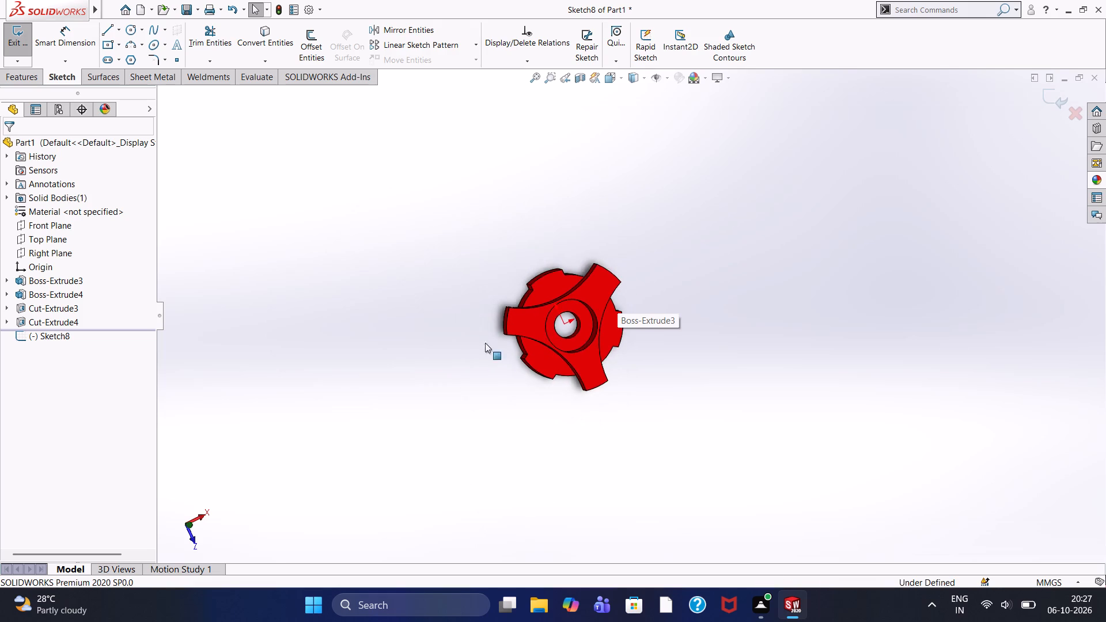
scroll(512, 427, "down", 5)
scroll(653, 335, "up", 5)
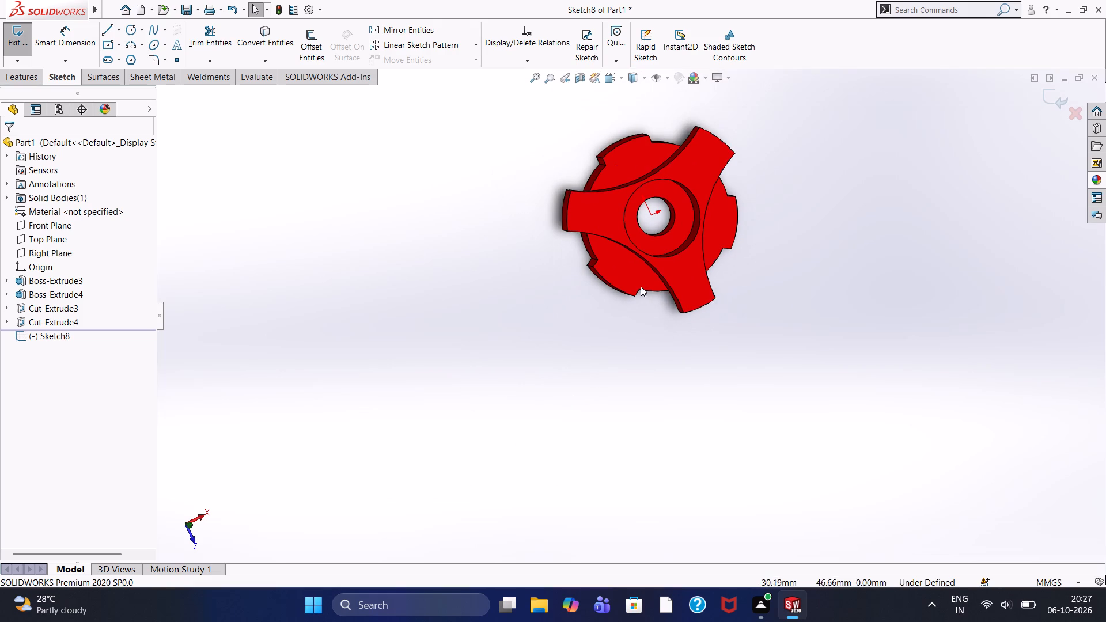
middle_click_drag(838, 277, 796, 236)
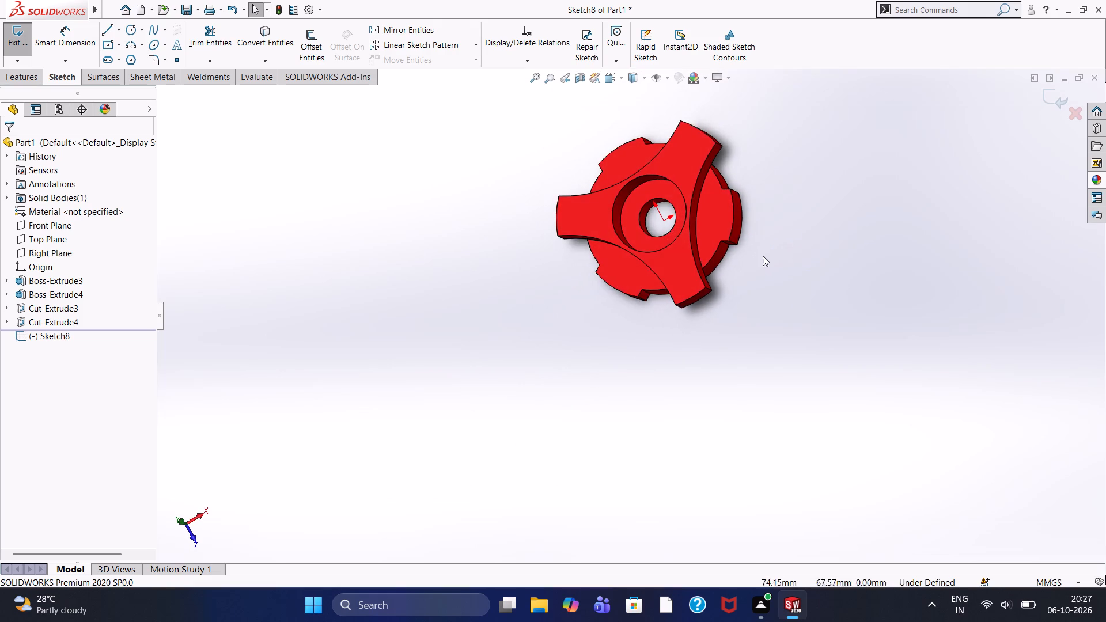
Inspect the part's central pocket, through hole and boss arms close up.
scroll(653, 215, "down", 4)
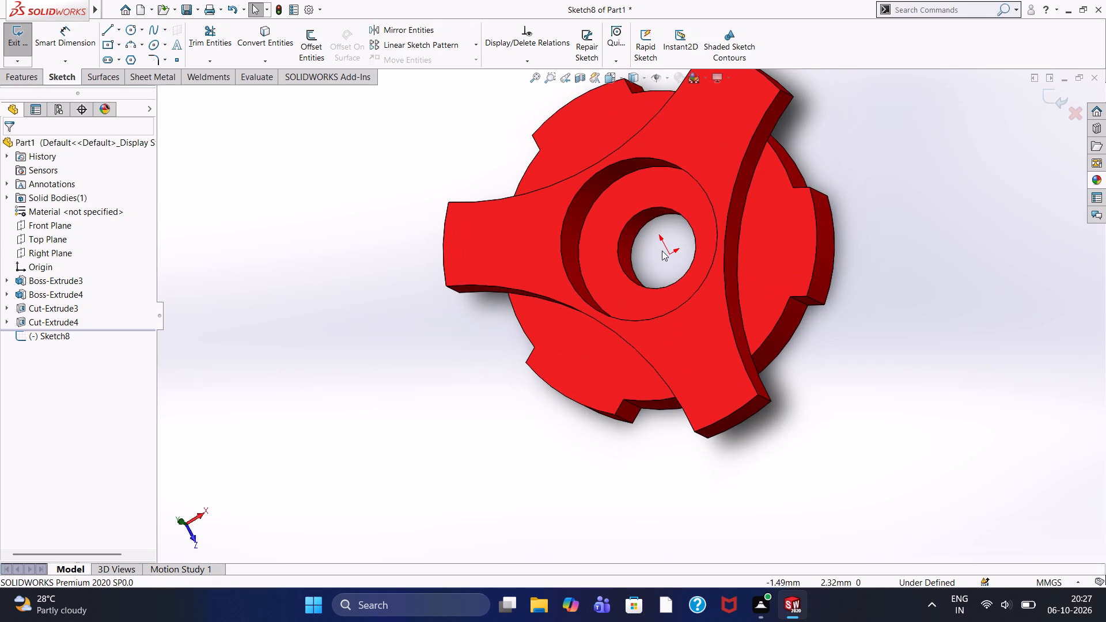
scroll(751, 365, "up", 1)
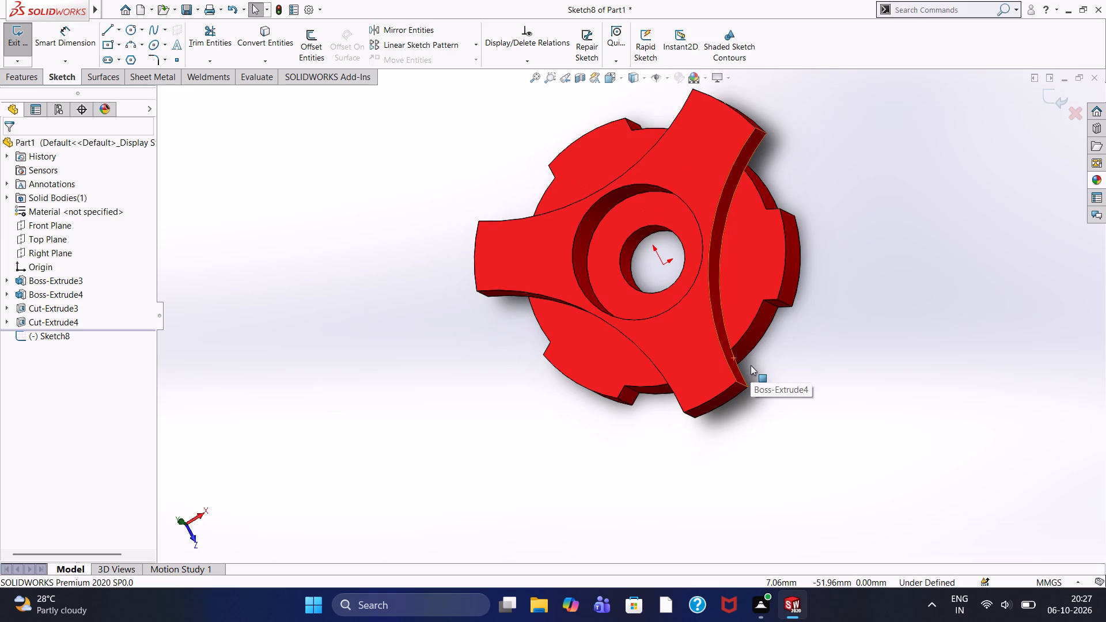
scroll(751, 365, "down", 2)
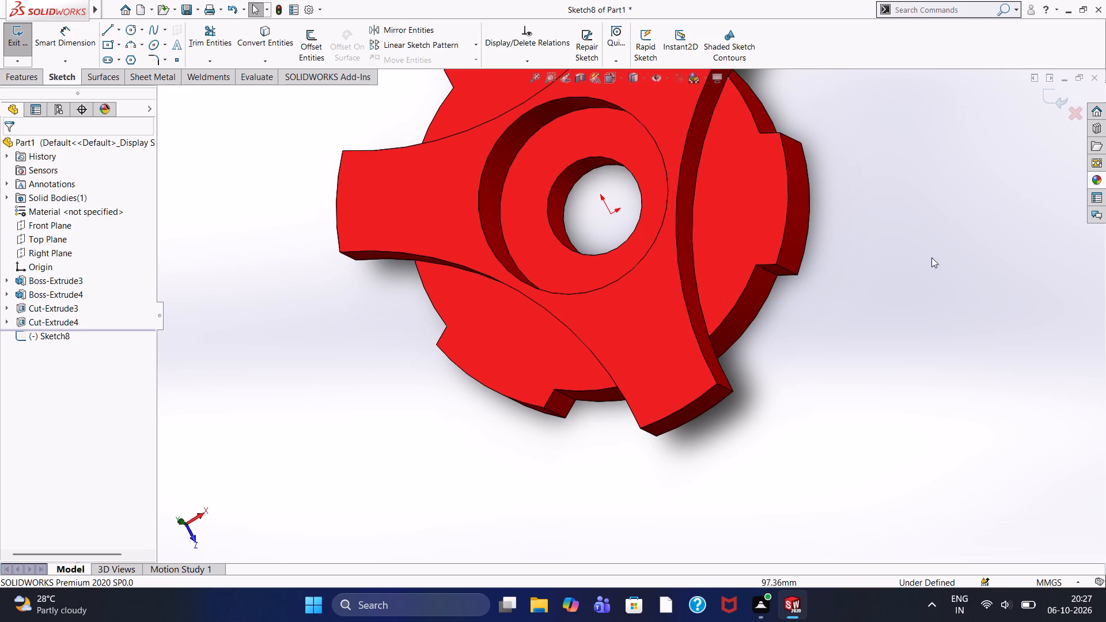
scroll(661, 366, "down", 2)
scroll(661, 363, "up", 3)
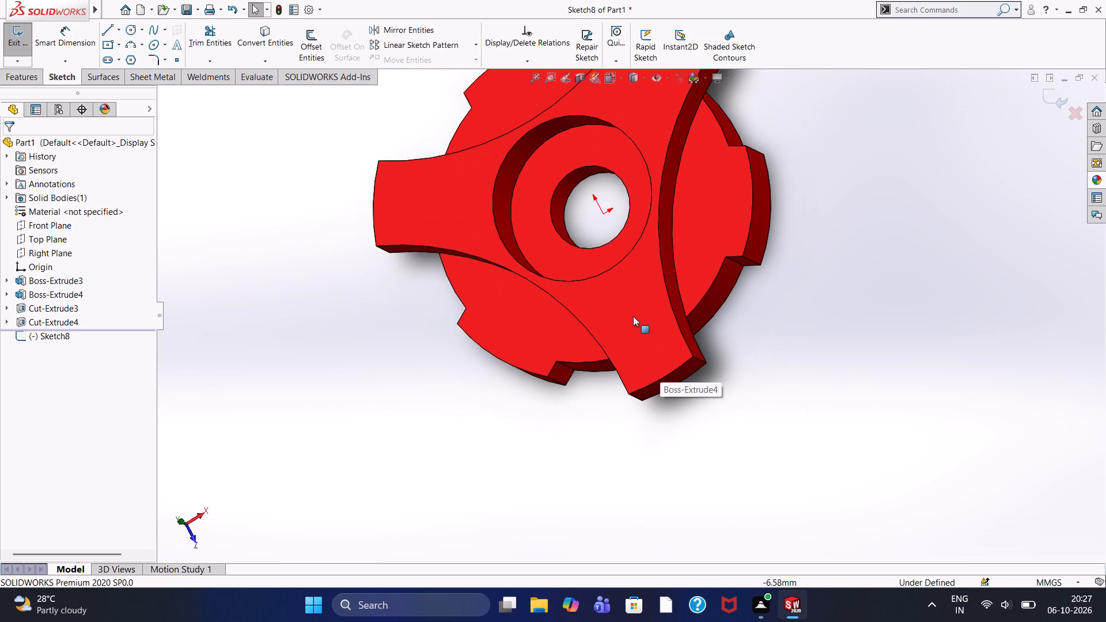
scroll(643, 250, "up", 4)
scroll(623, 248, "down", 3)
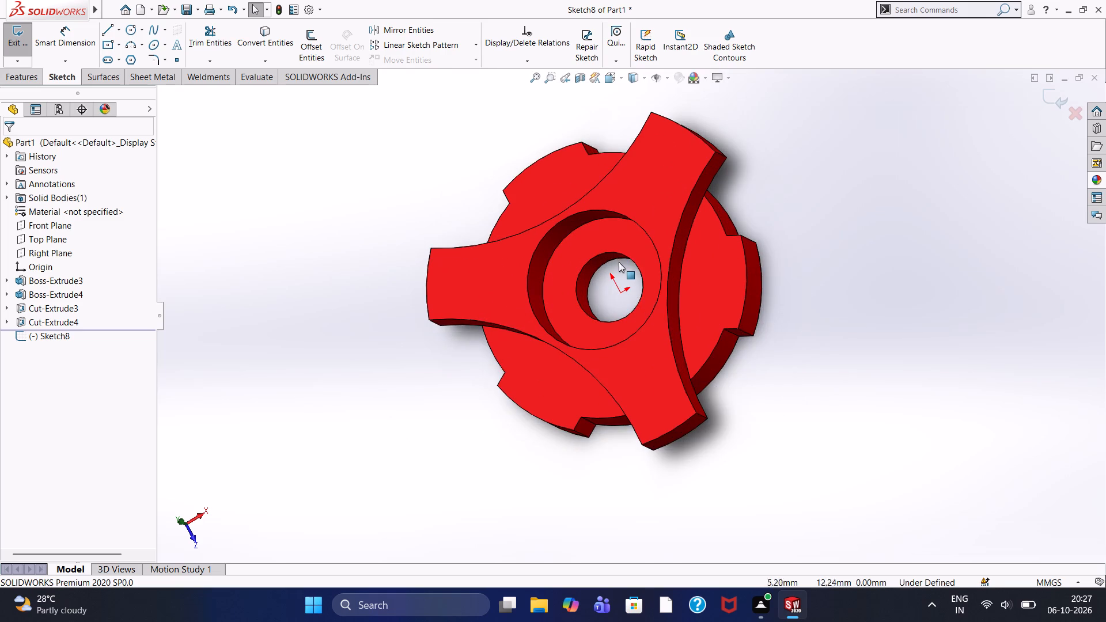
scroll(620, 260, "down", 2)
scroll(620, 260, "up", 2)
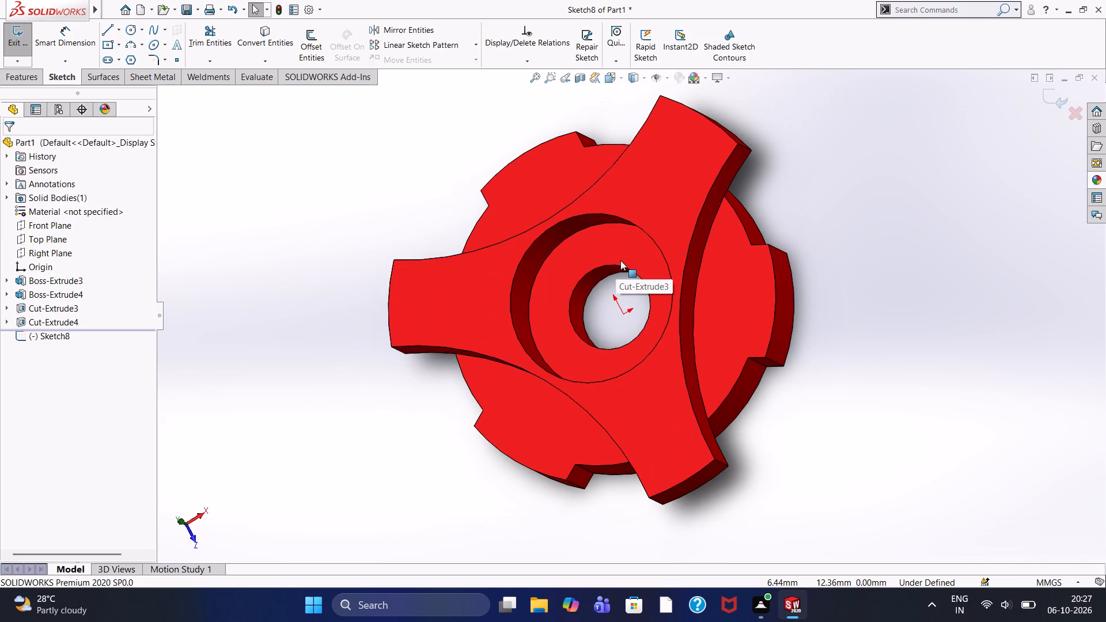
scroll(620, 260, "down", 1)
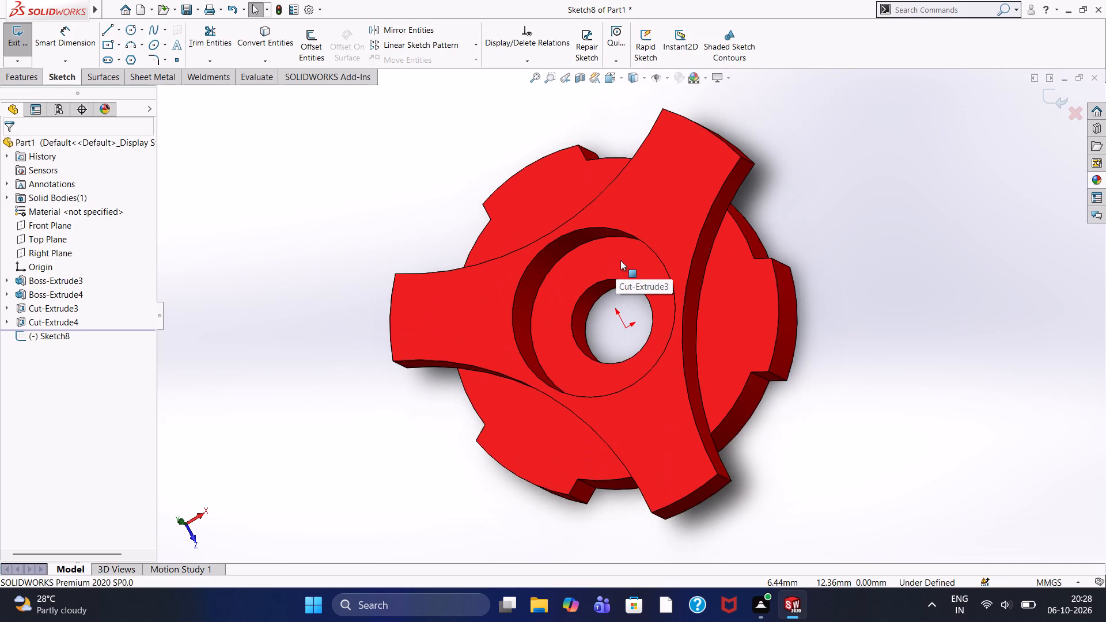
scroll(620, 260, "down", 4)
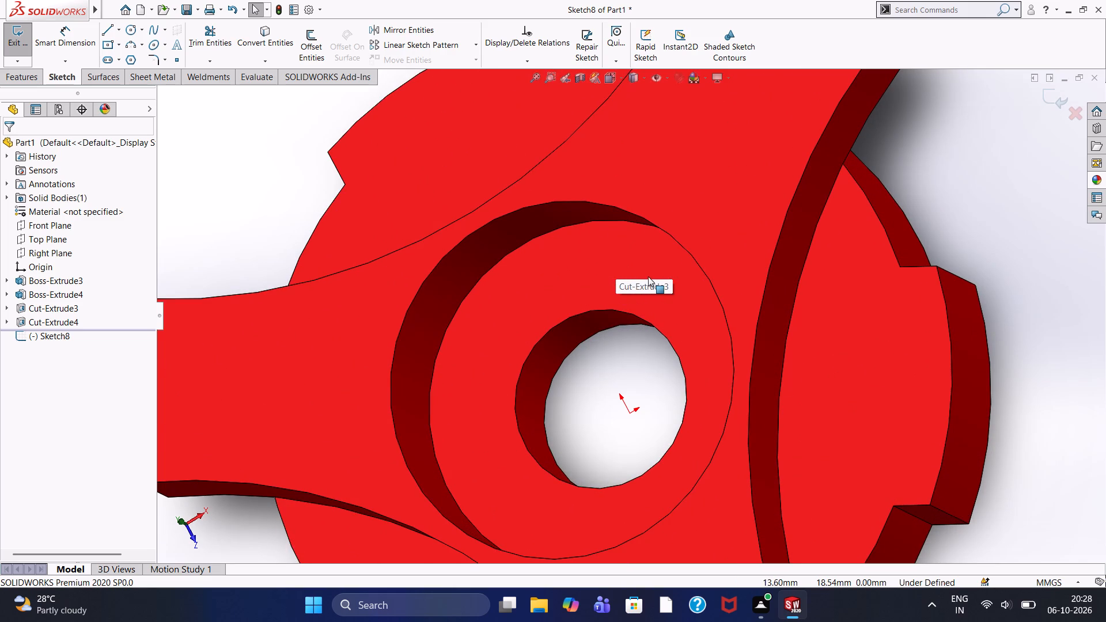
scroll(648, 276, "up", 3)
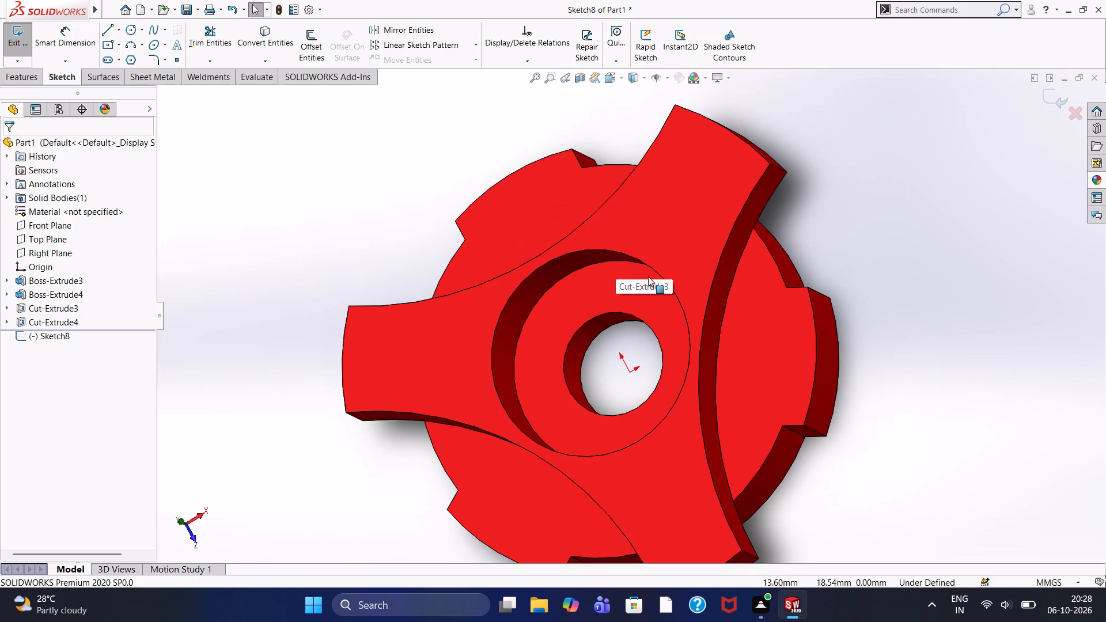
scroll(656, 278, "down", 1)
scroll(643, 354, "up", 1)
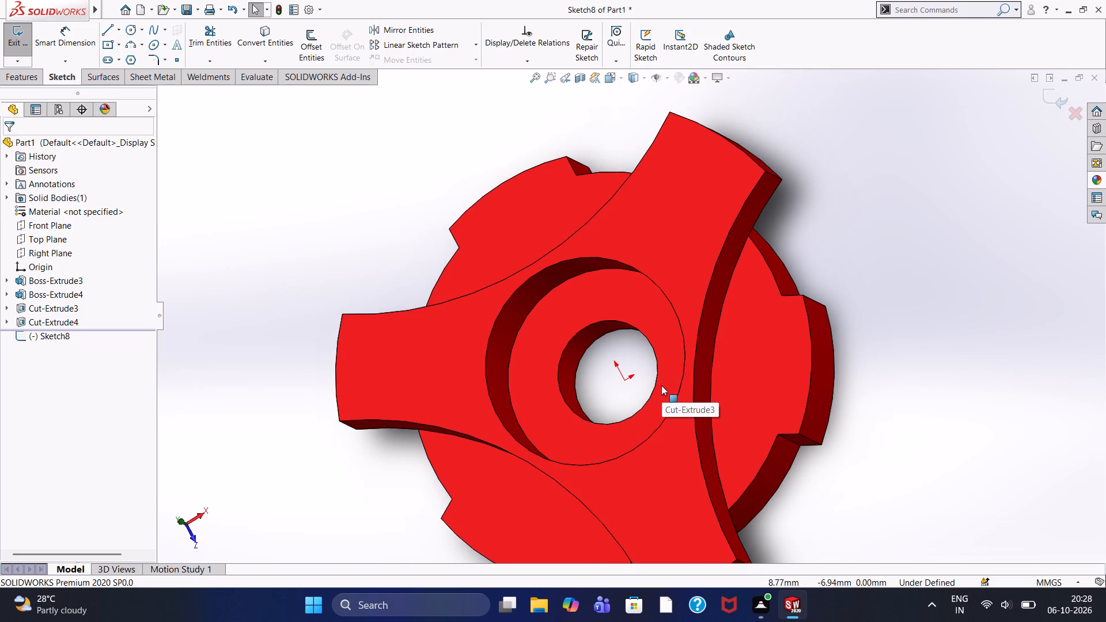
scroll(661, 385, "up", 1)
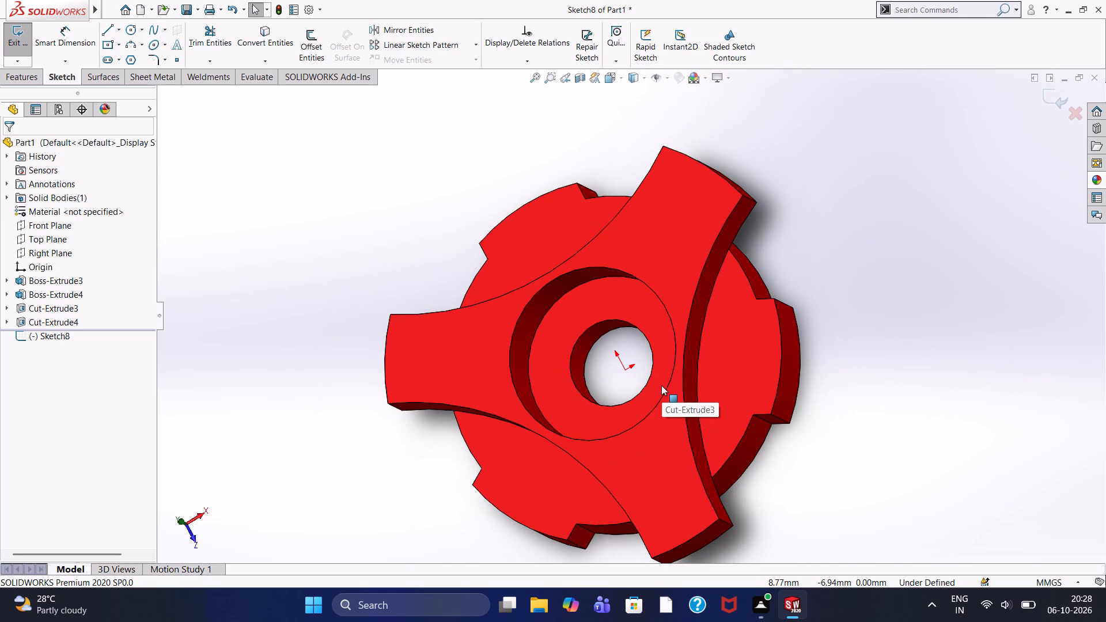
scroll(661, 385, "up", 2)
scroll(661, 385, "down", 1)
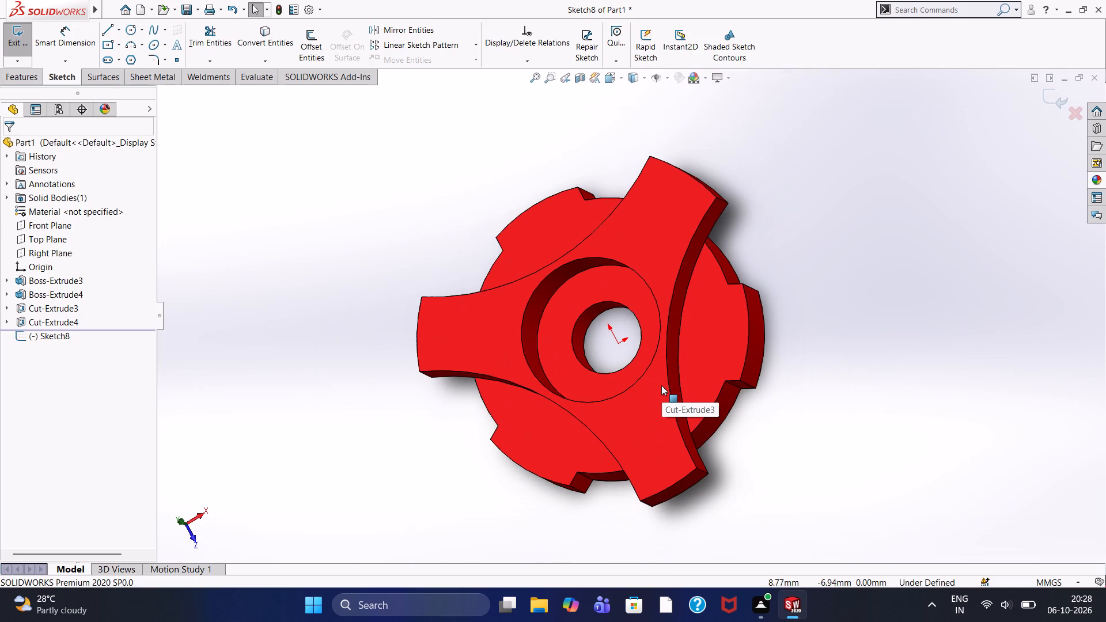
scroll(661, 385, "down", 1)
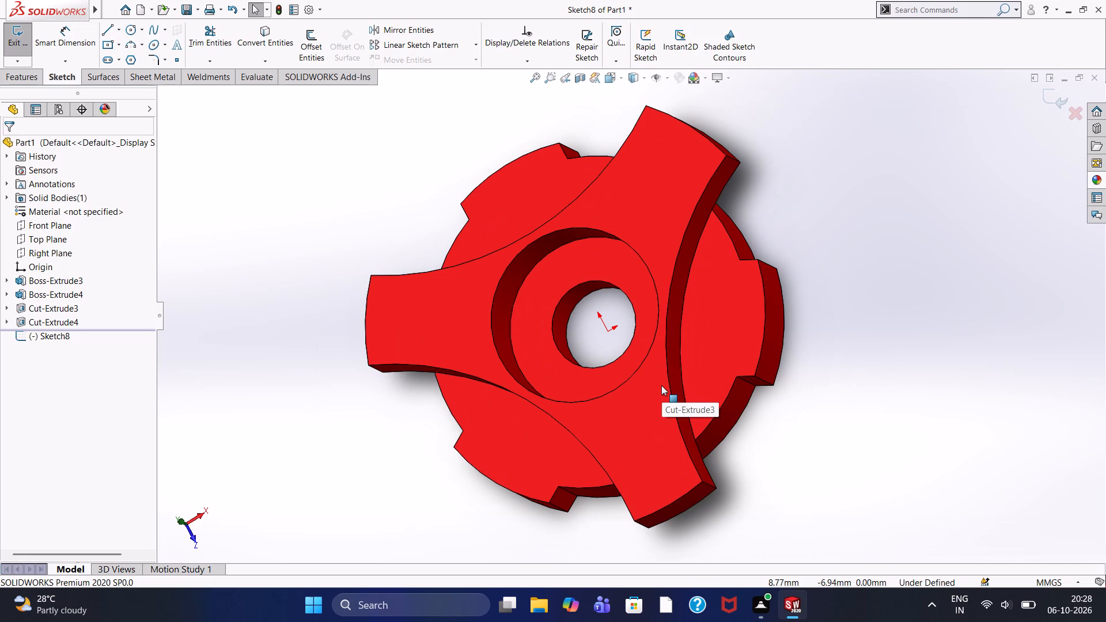
scroll(661, 385, "up", 2)
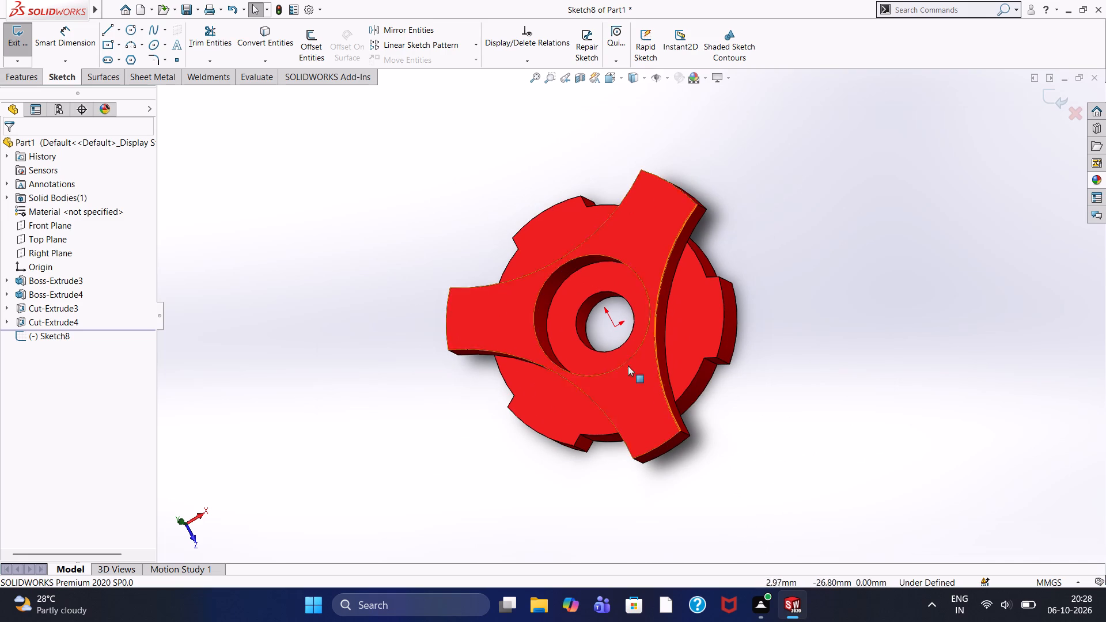
scroll(621, 342, "up", 4)
scroll(622, 339, "down", 4)
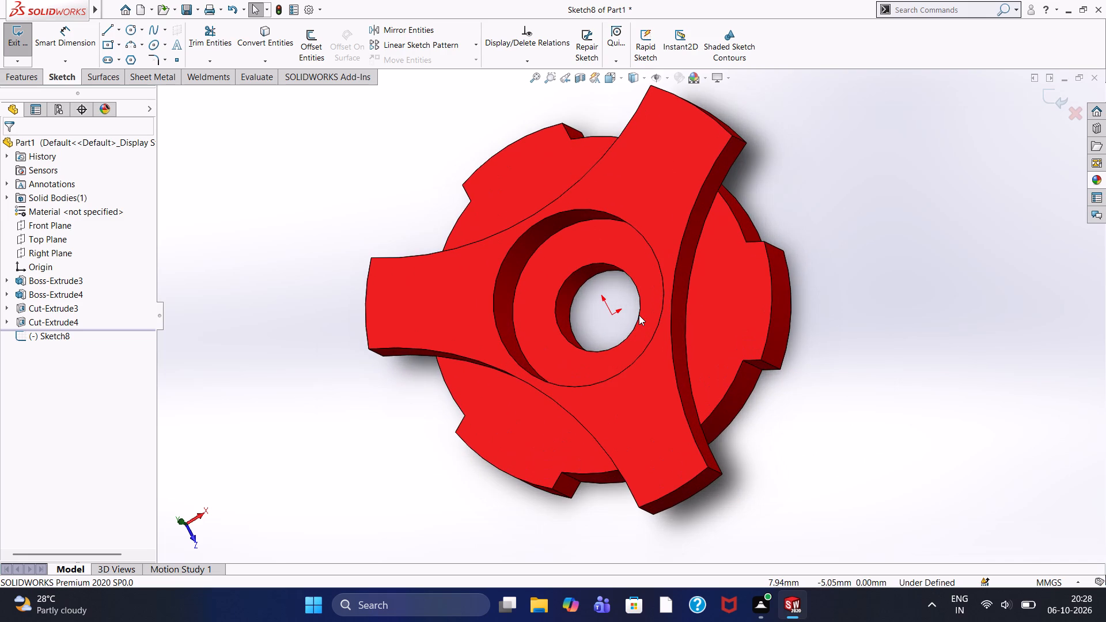
scroll(639, 315, "down", 4)
scroll(639, 315, "up", 3)
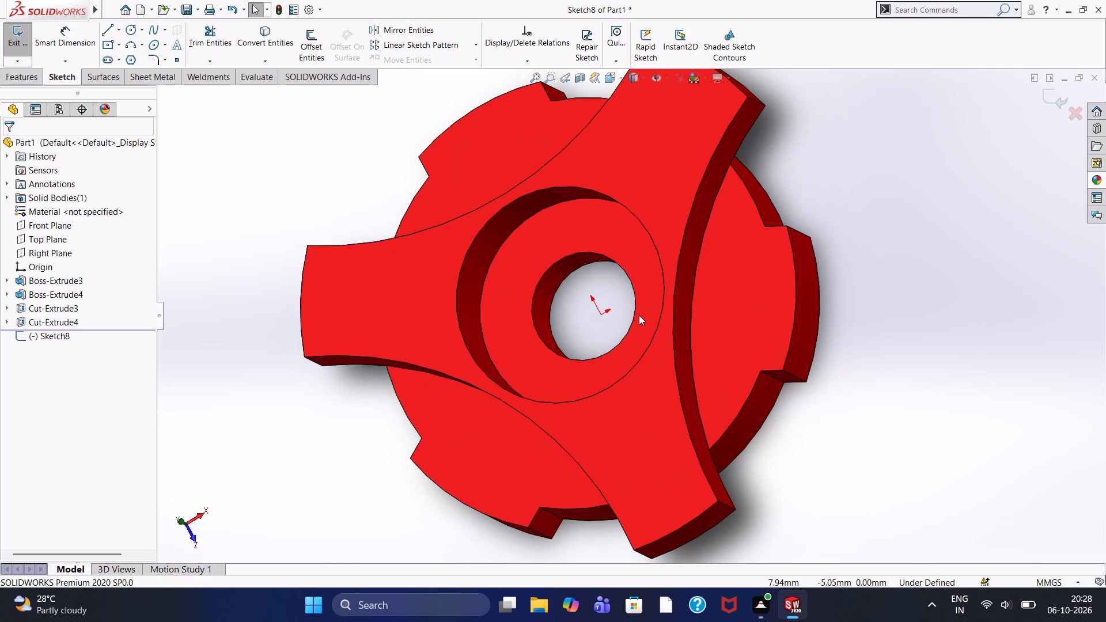
scroll(639, 315, "down", 2)
scroll(639, 315, "up", 3)
scroll(594, 305, "down", 1)
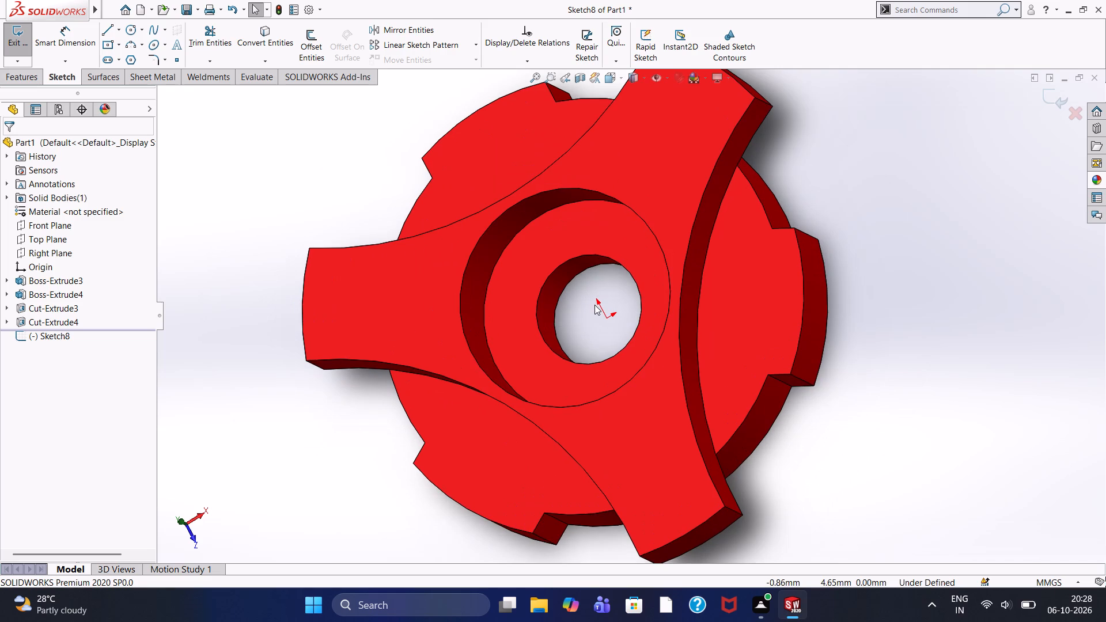
Turn the part to check its rim and underside, ending on a tilted close view of the pocket and through hole.
middle_click_drag(592, 321, 608, 328)
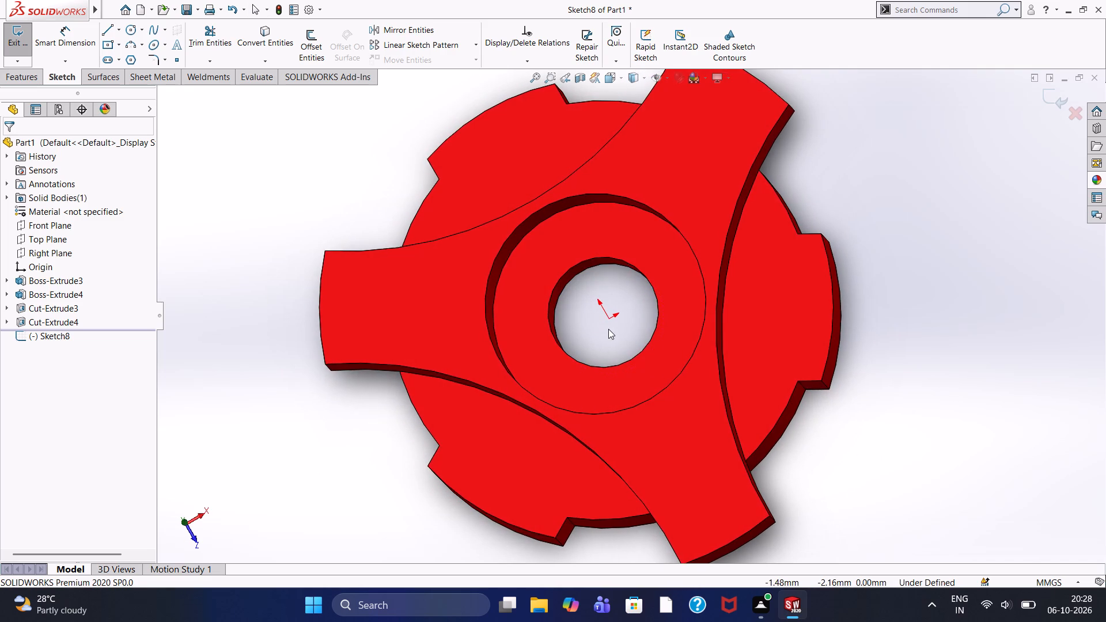
scroll(609, 329, "up", 2)
scroll(609, 329, "down", 3)
scroll(609, 329, "up", 4)
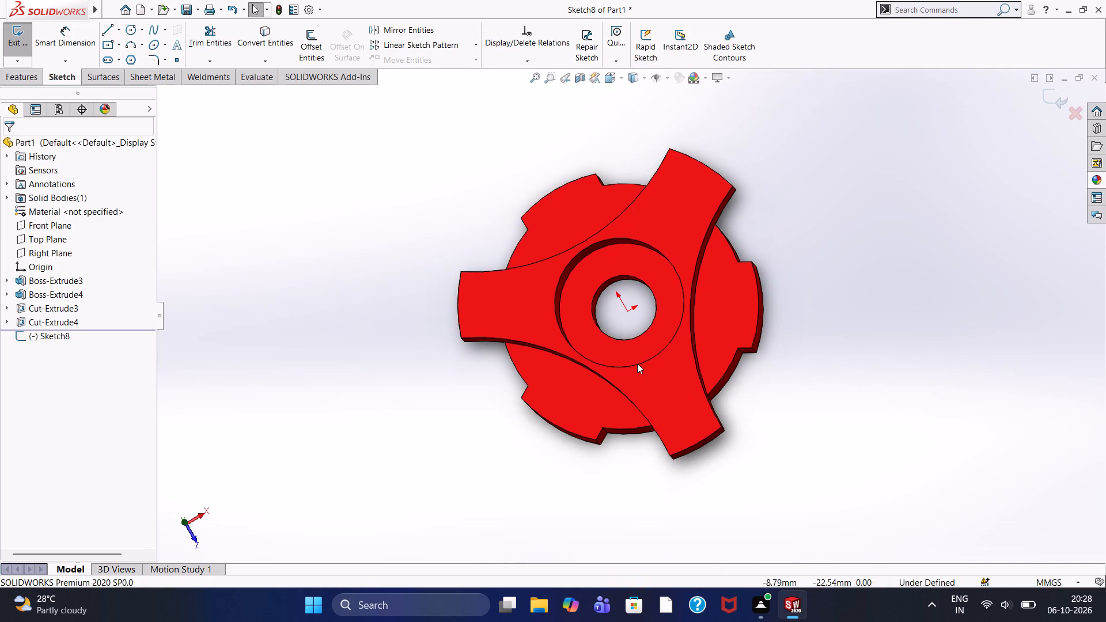
scroll(657, 366, "down", 2)
scroll(628, 322, "down", 6)
scroll(619, 301, "up", 6)
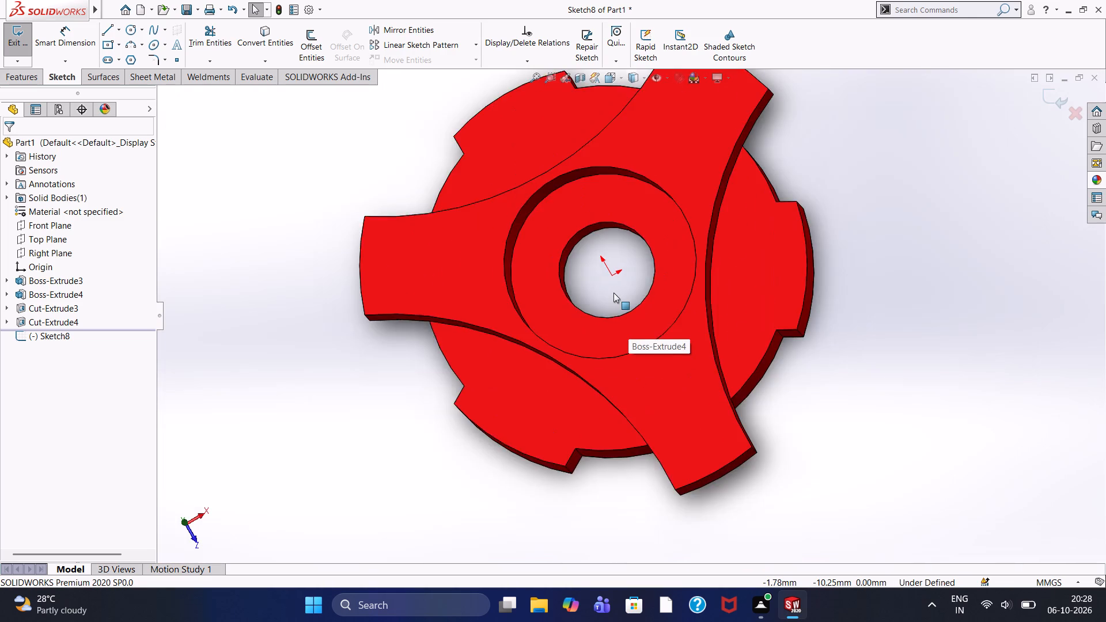
scroll(613, 293, "up", 2)
middle_click_drag(422, 424, 558, 296)
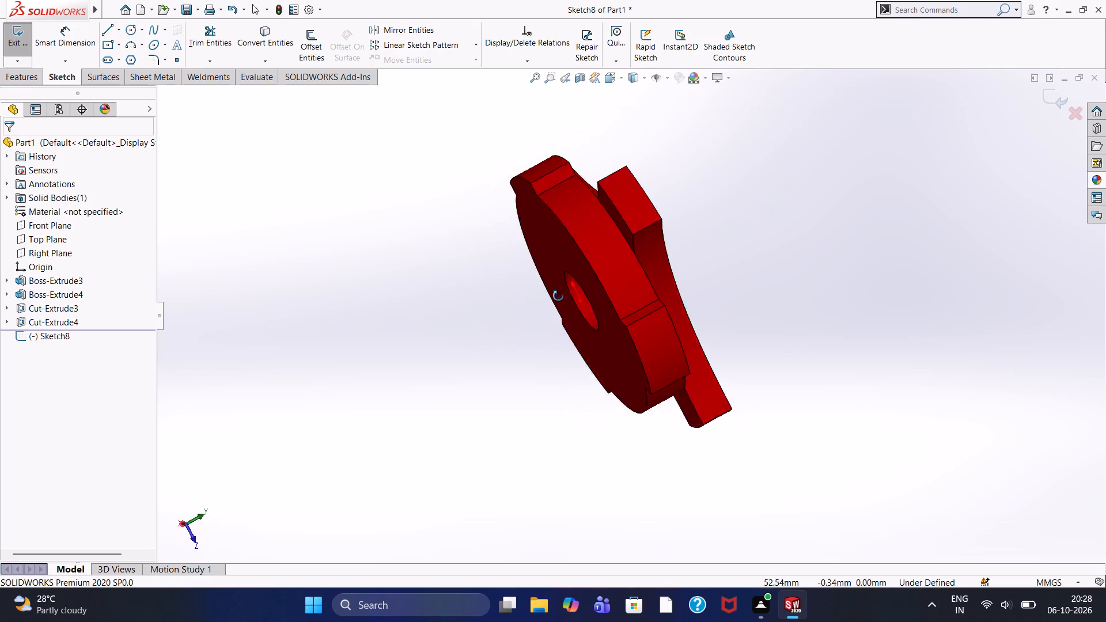
middle_click_drag(558, 296, 431, 383)
scroll(599, 294, "down", 1)
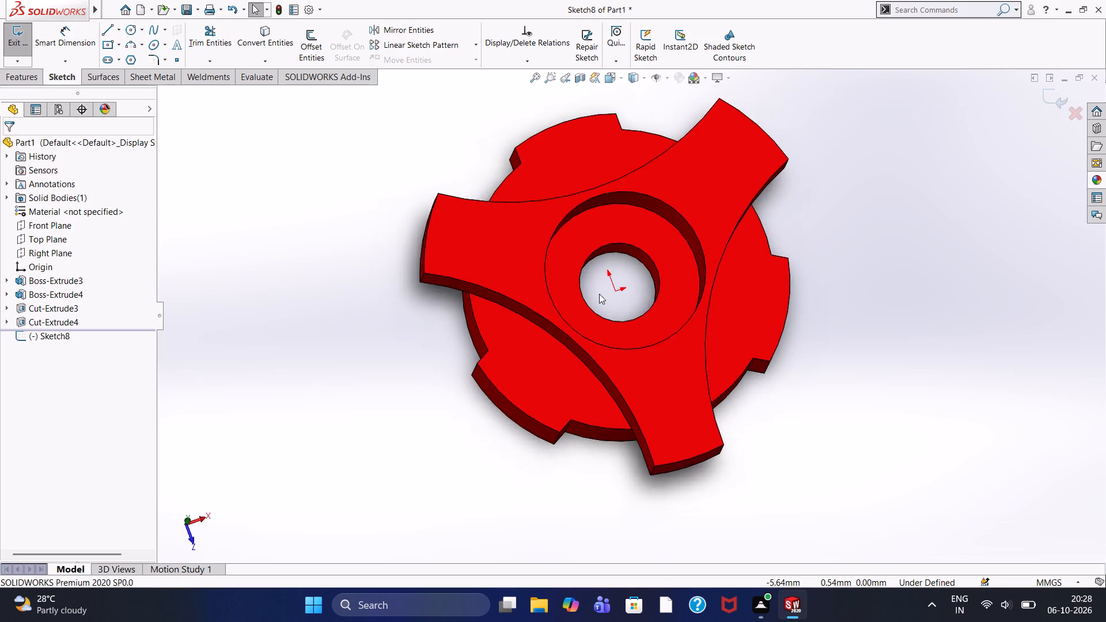
scroll(599, 294, "down", 2)
scroll(597, 290, "up", 4)
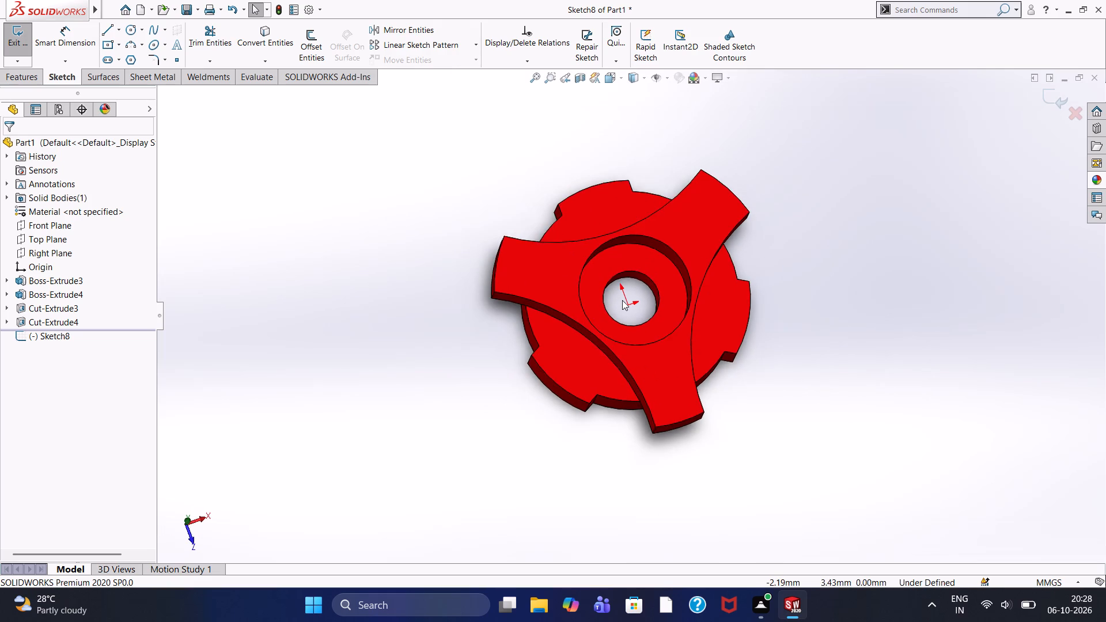
scroll(622, 300, "down", 2)
scroll(622, 300, "up", 2)
scroll(622, 300, "down", 1)
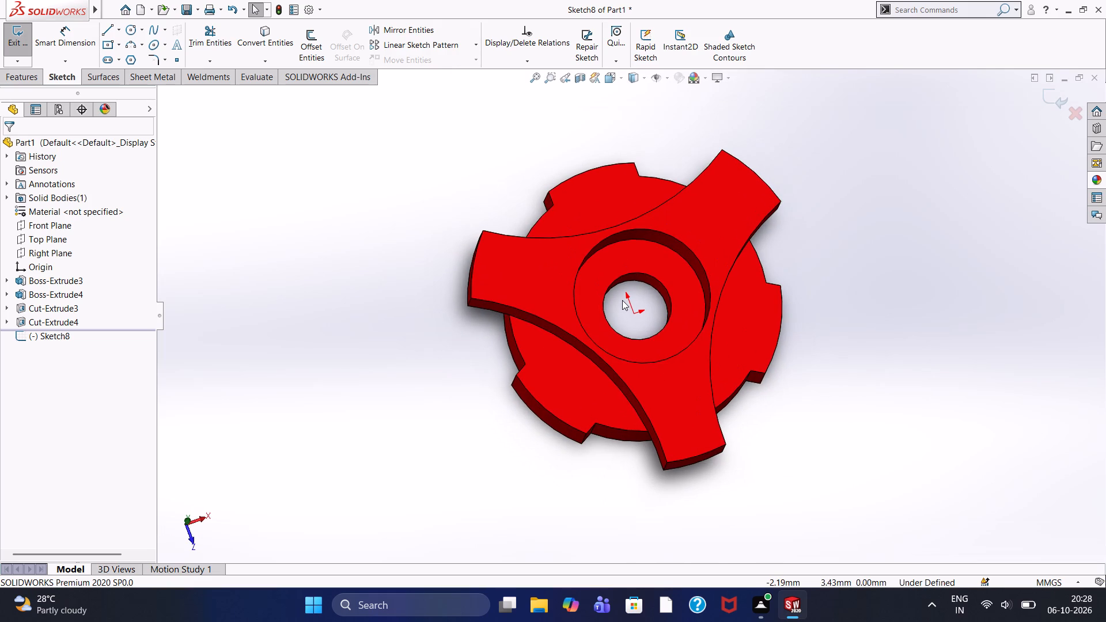
scroll(627, 305, "down", 3)
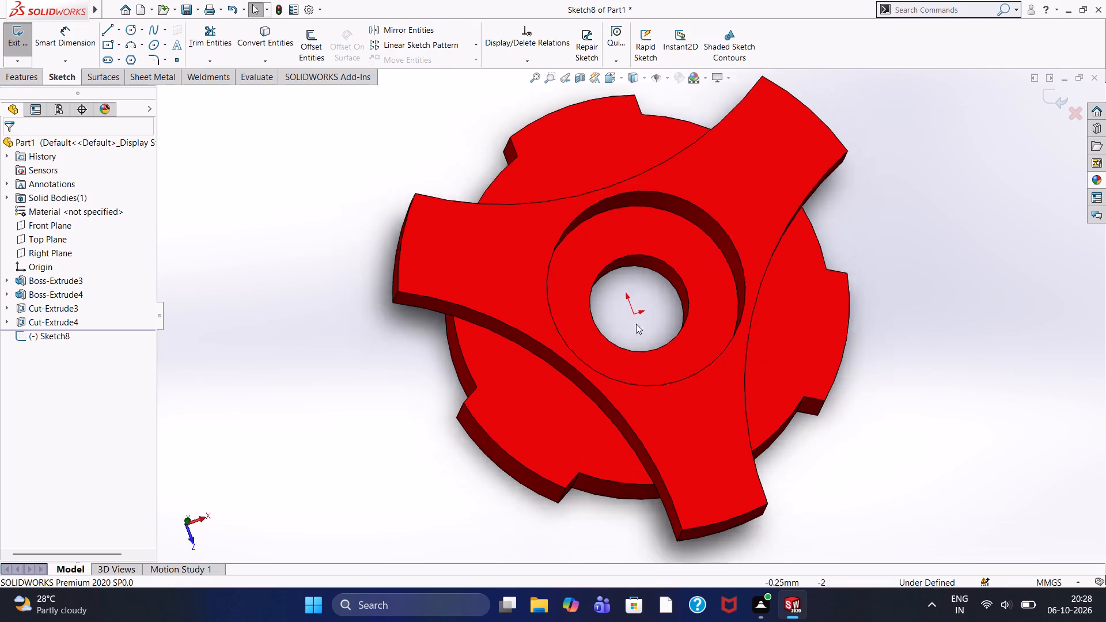
scroll(624, 298, "down", 1)
scroll(621, 299, "up", 2)
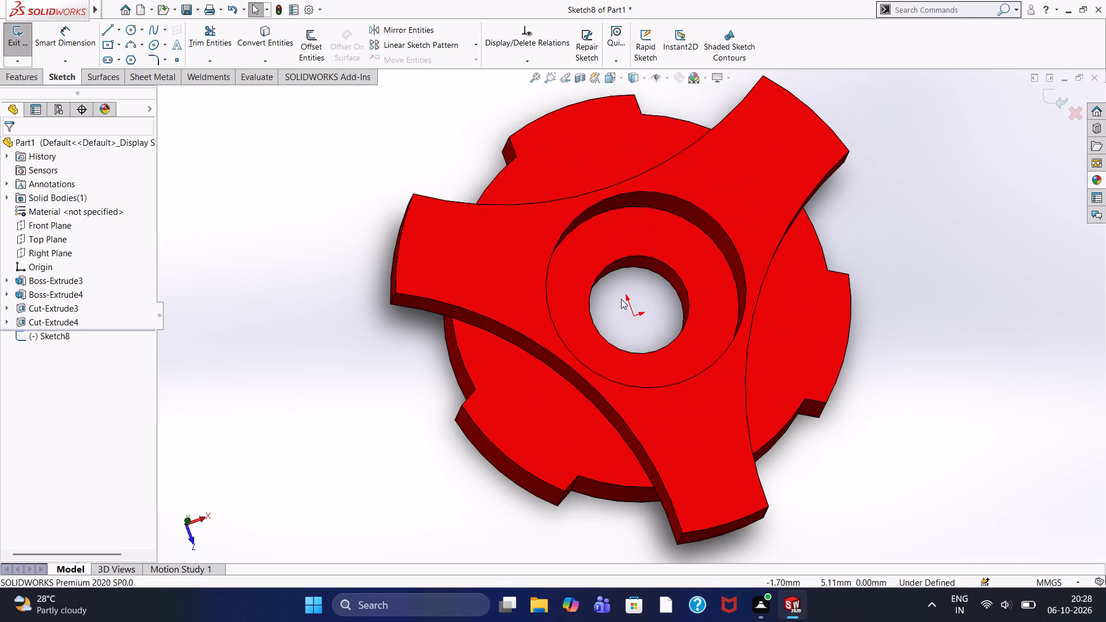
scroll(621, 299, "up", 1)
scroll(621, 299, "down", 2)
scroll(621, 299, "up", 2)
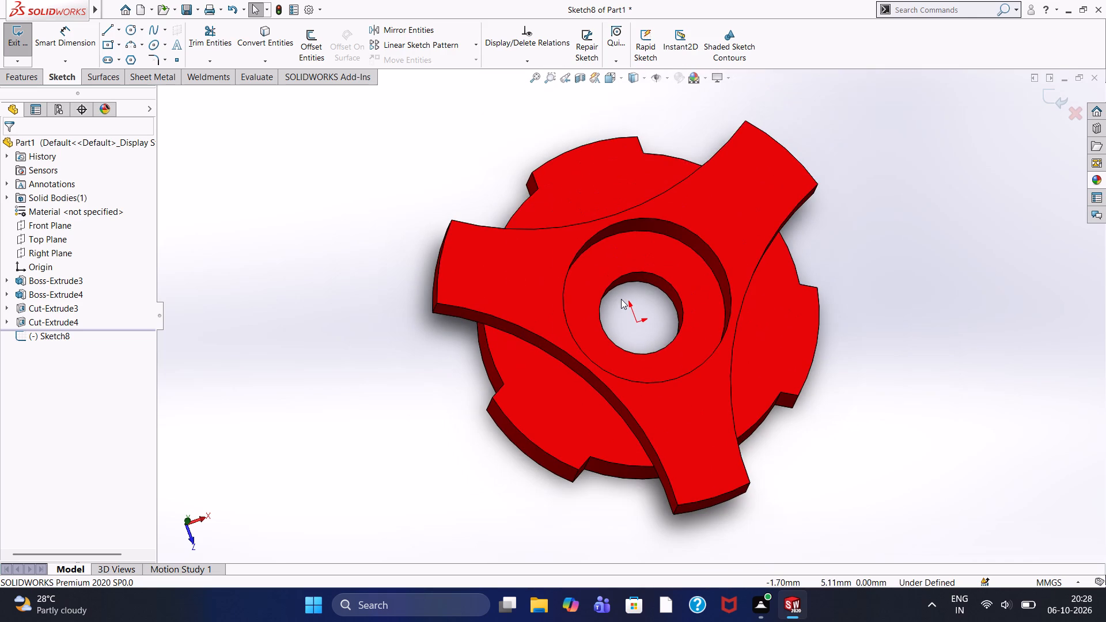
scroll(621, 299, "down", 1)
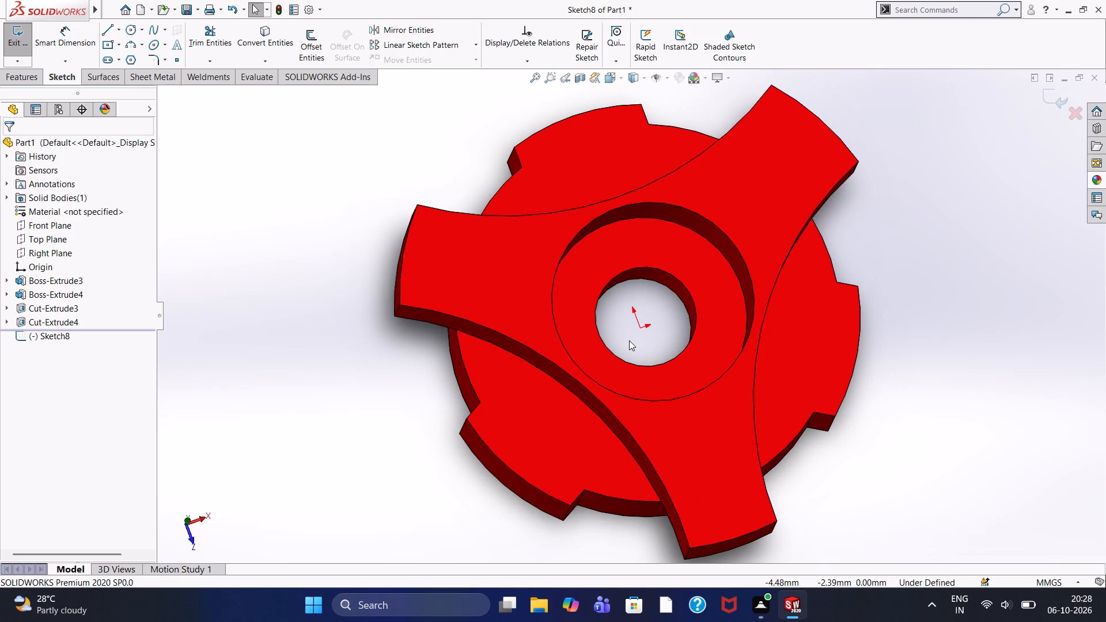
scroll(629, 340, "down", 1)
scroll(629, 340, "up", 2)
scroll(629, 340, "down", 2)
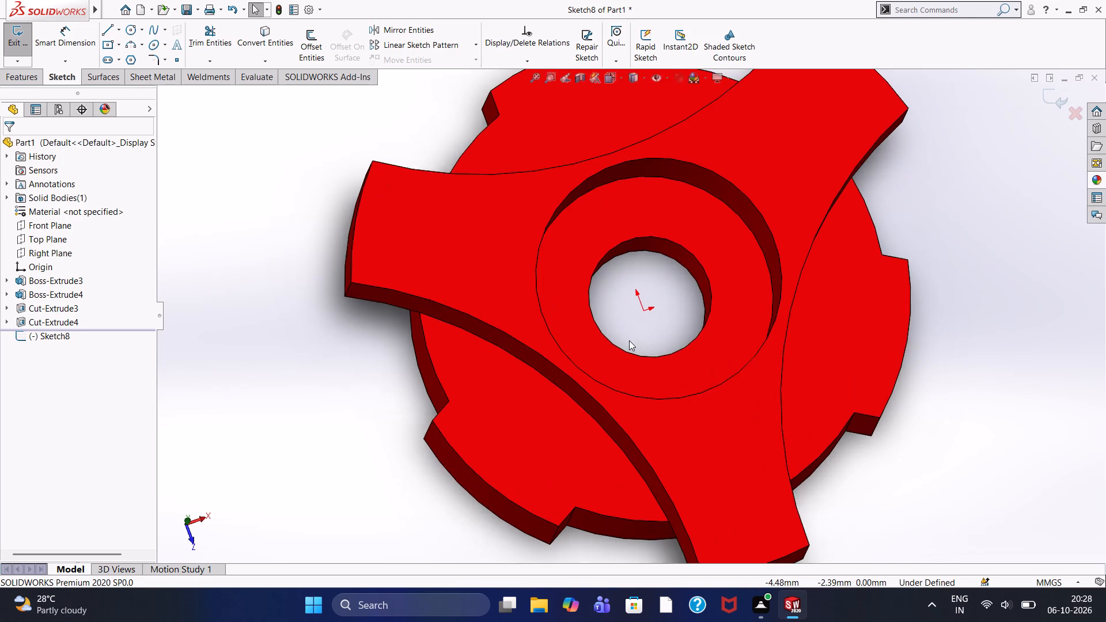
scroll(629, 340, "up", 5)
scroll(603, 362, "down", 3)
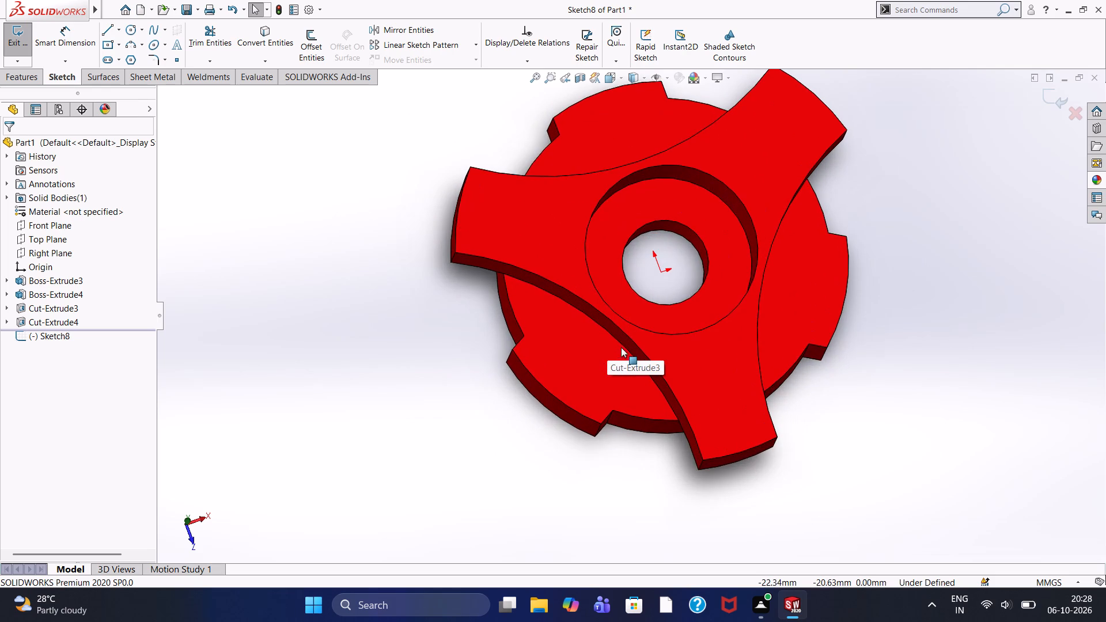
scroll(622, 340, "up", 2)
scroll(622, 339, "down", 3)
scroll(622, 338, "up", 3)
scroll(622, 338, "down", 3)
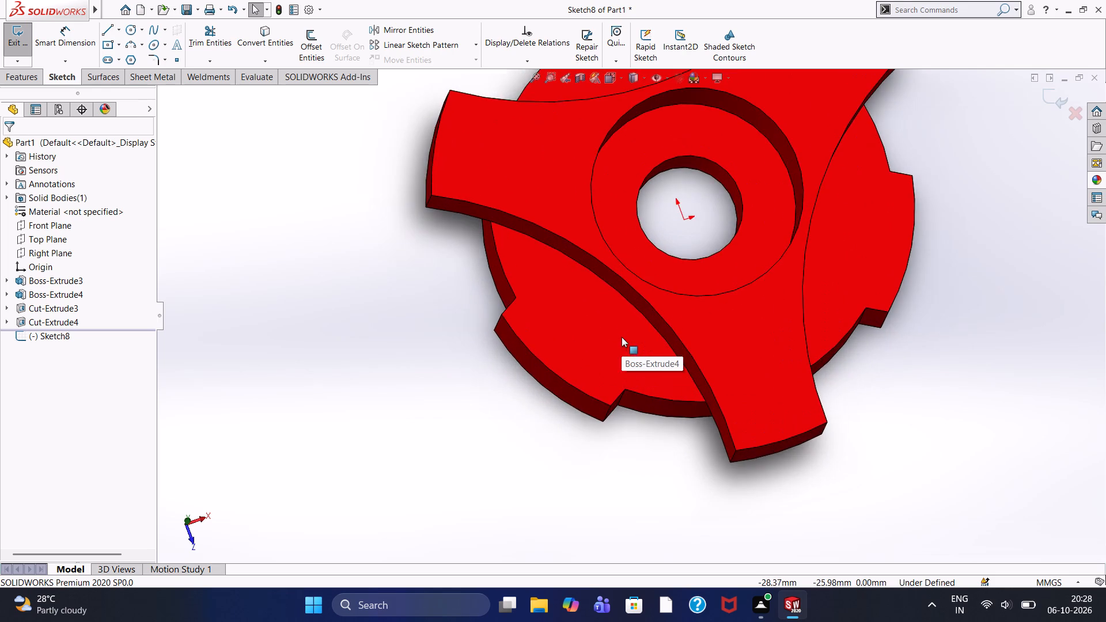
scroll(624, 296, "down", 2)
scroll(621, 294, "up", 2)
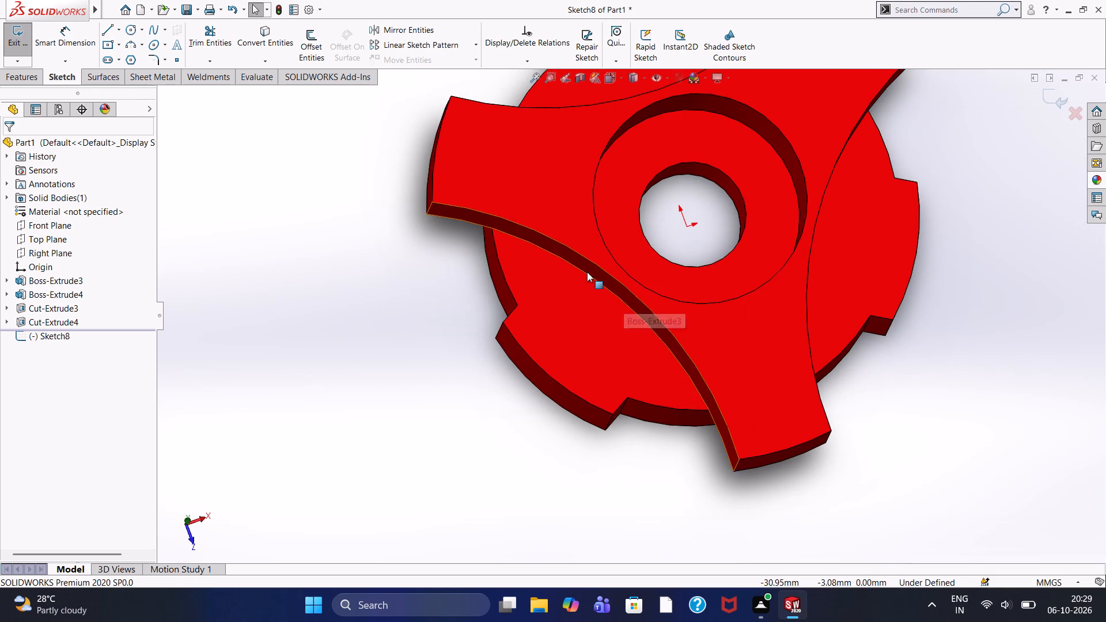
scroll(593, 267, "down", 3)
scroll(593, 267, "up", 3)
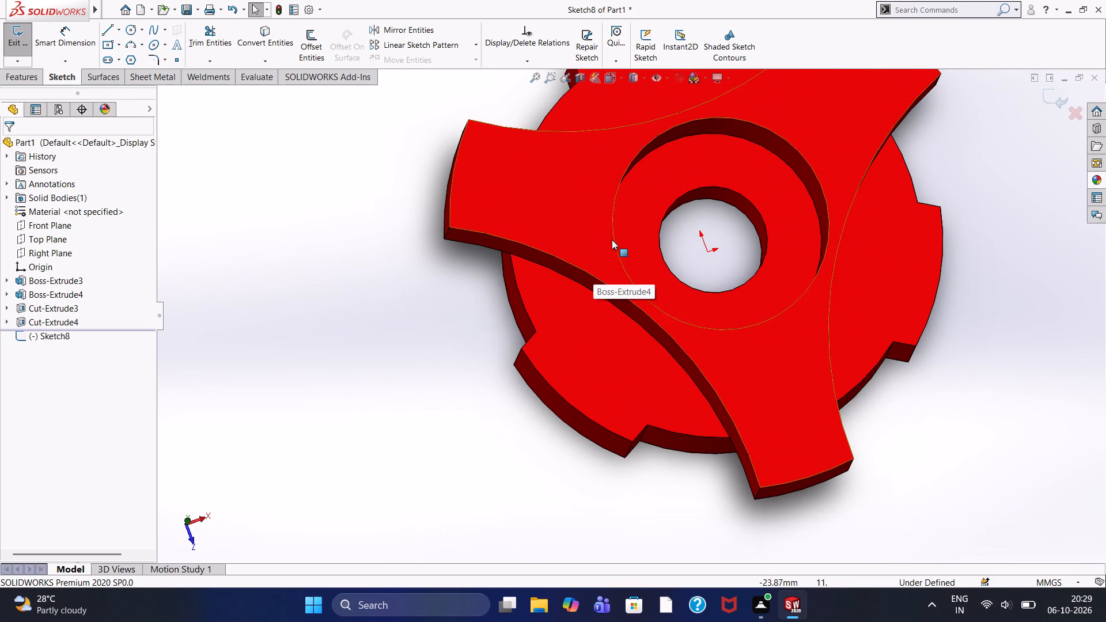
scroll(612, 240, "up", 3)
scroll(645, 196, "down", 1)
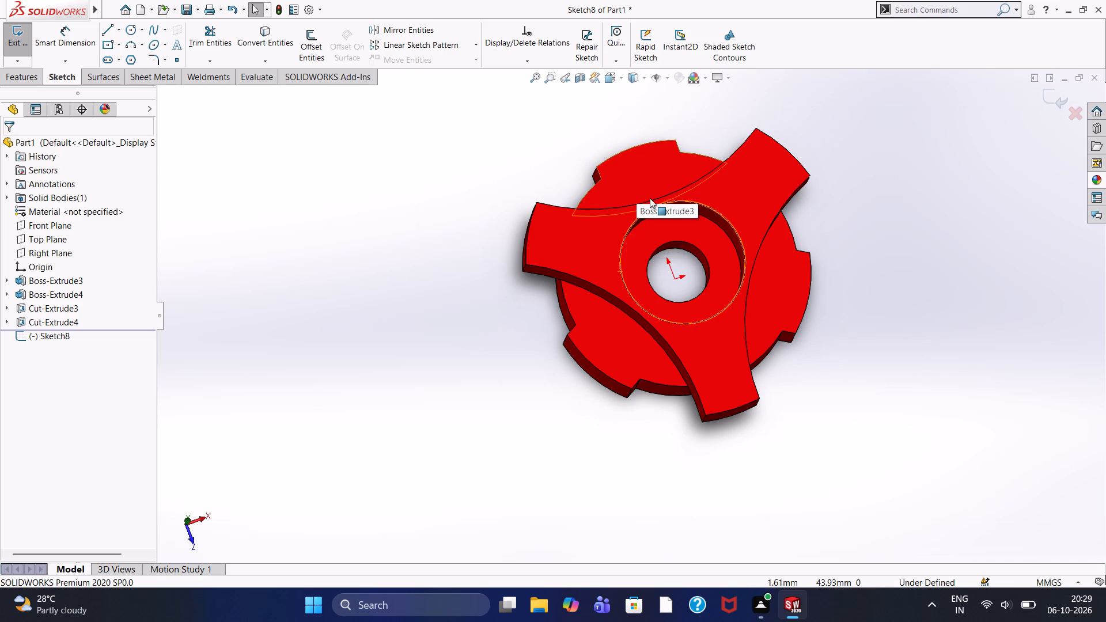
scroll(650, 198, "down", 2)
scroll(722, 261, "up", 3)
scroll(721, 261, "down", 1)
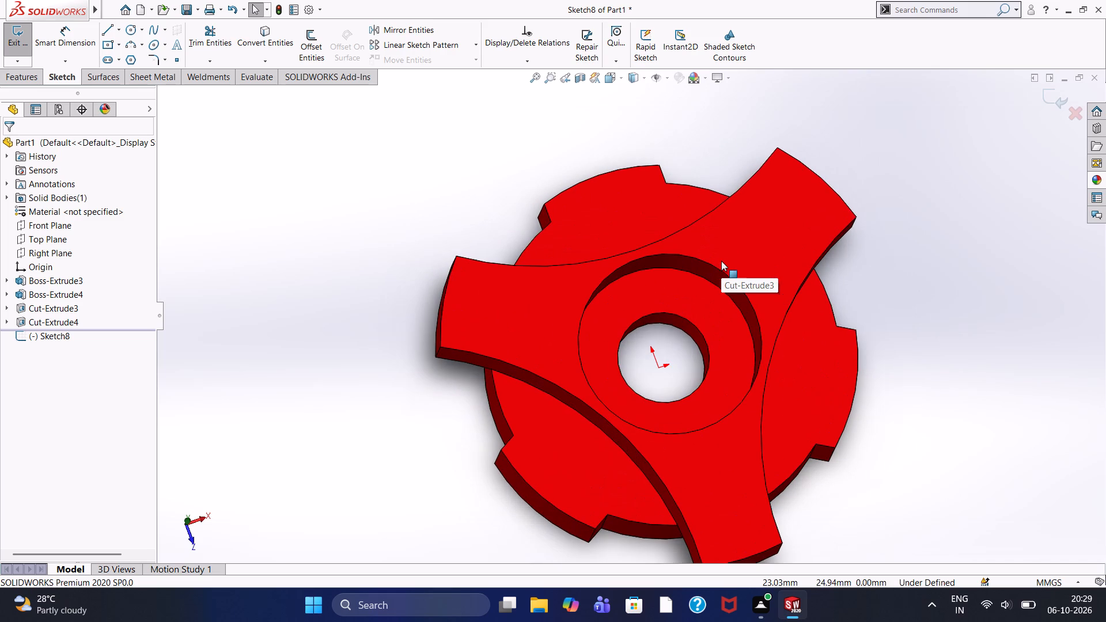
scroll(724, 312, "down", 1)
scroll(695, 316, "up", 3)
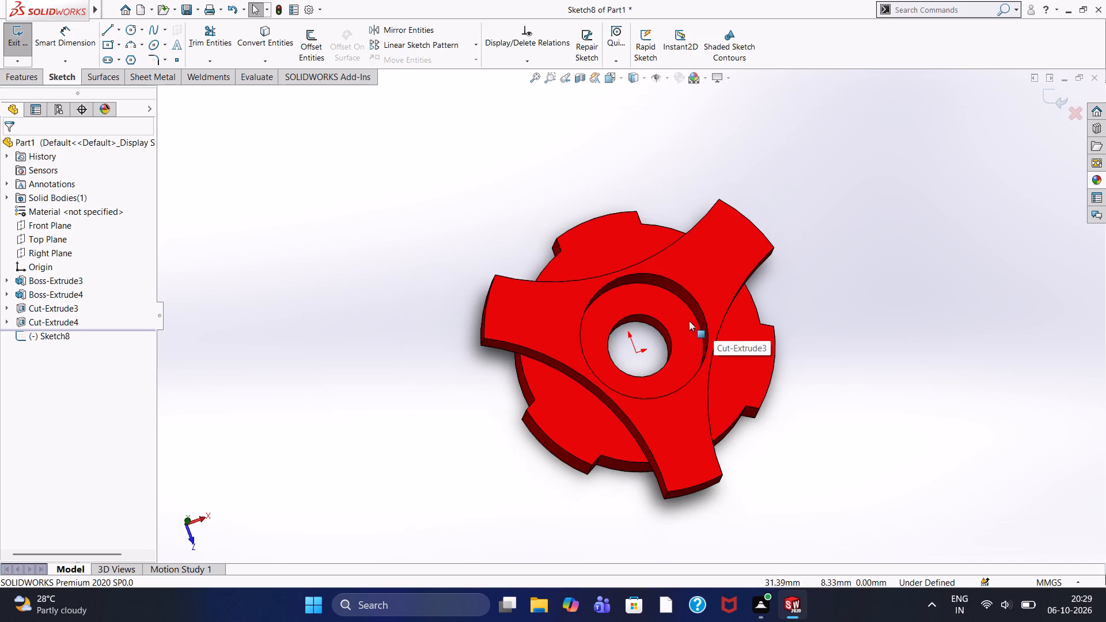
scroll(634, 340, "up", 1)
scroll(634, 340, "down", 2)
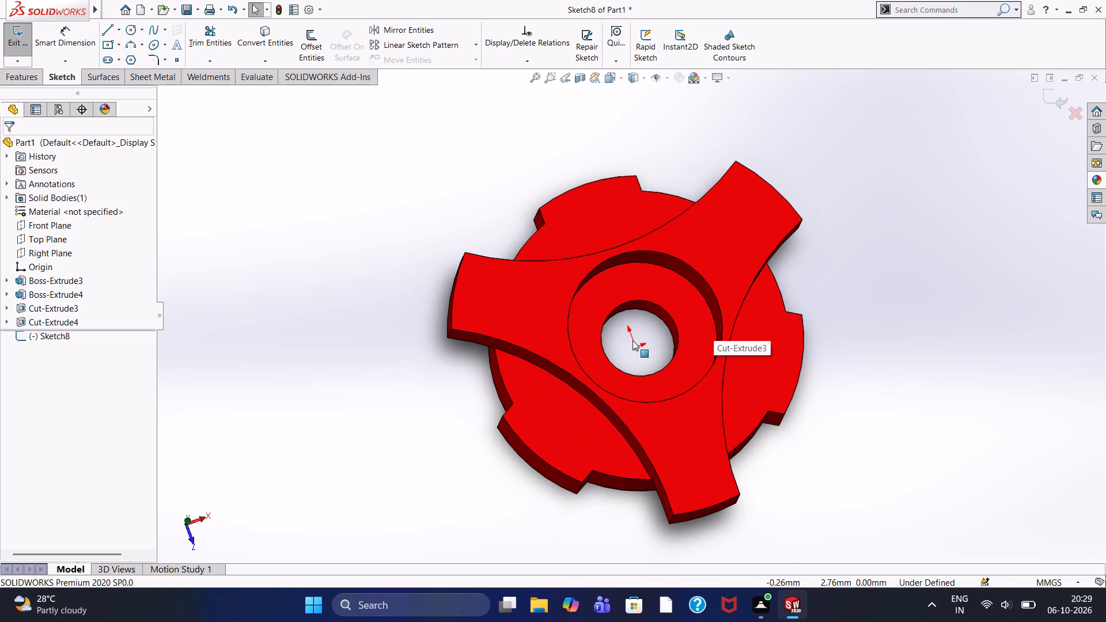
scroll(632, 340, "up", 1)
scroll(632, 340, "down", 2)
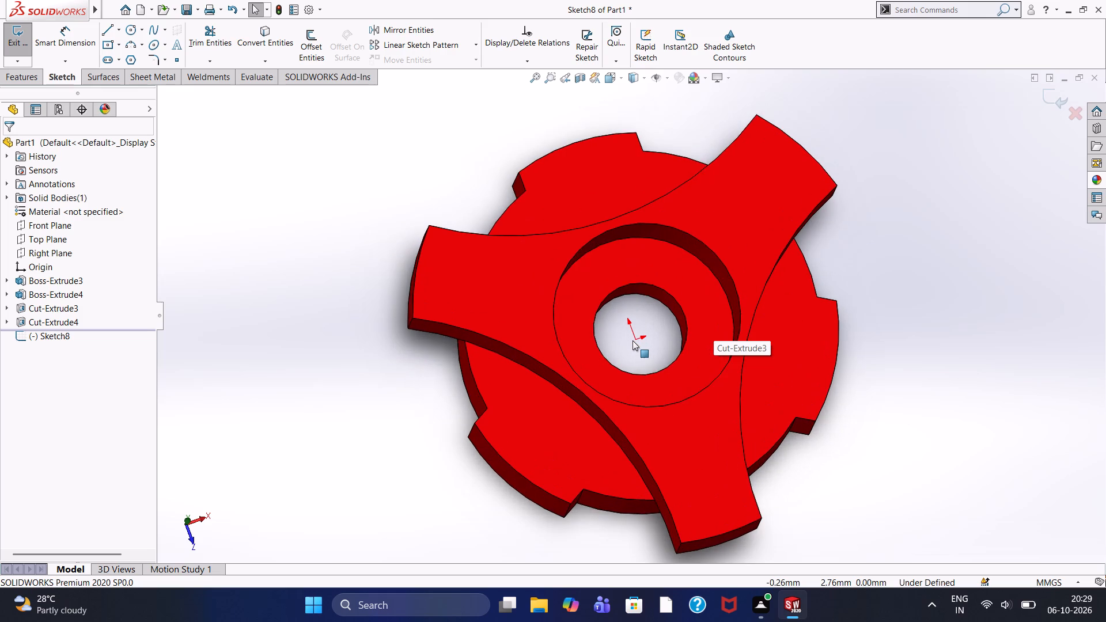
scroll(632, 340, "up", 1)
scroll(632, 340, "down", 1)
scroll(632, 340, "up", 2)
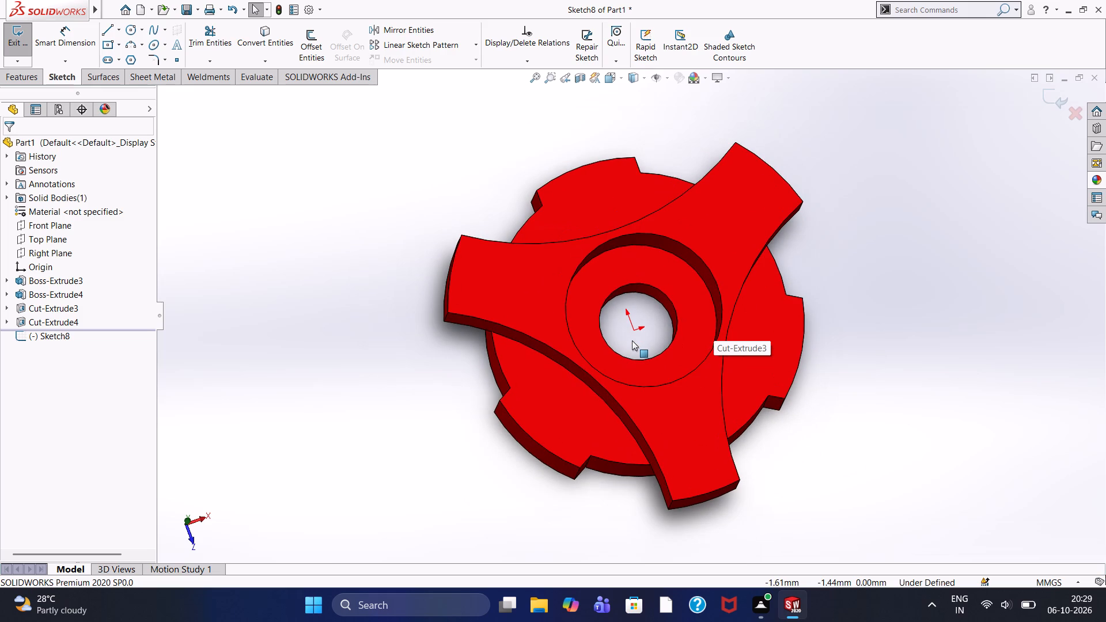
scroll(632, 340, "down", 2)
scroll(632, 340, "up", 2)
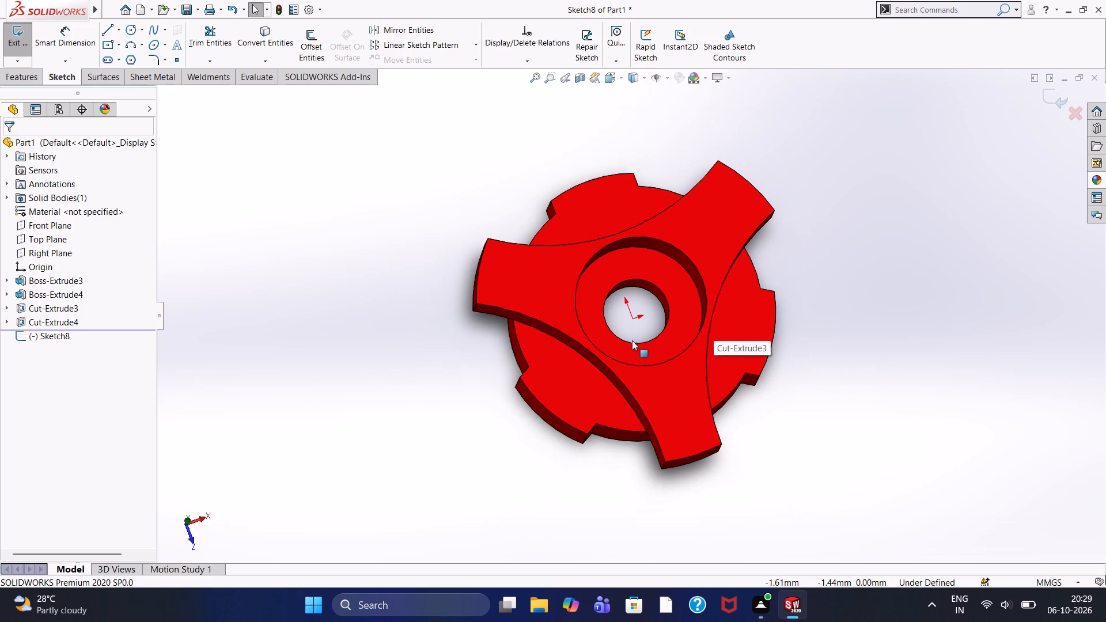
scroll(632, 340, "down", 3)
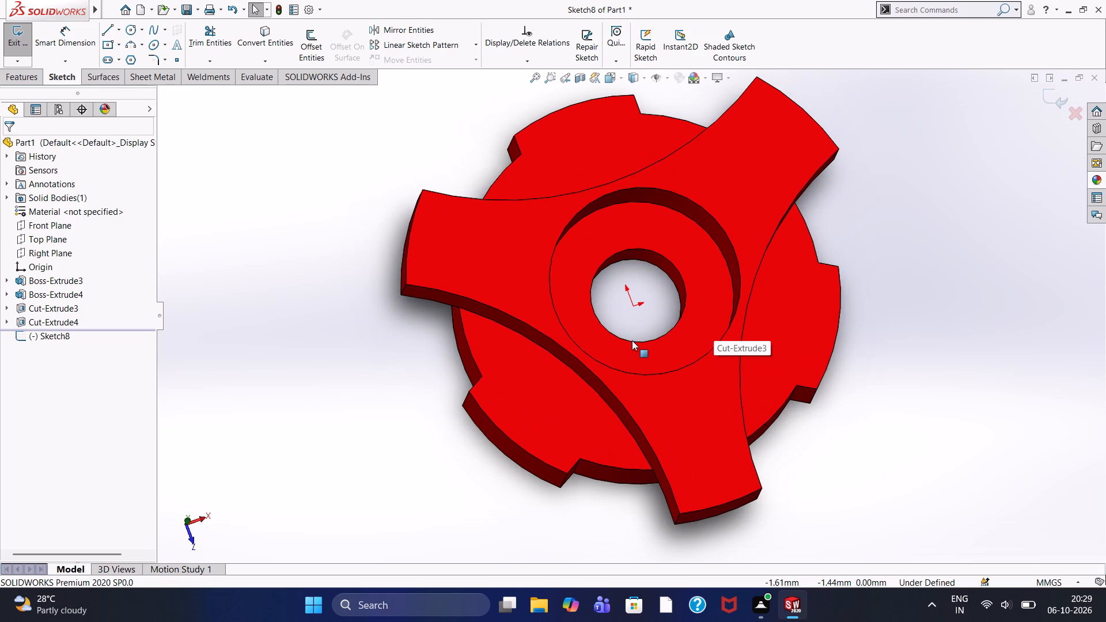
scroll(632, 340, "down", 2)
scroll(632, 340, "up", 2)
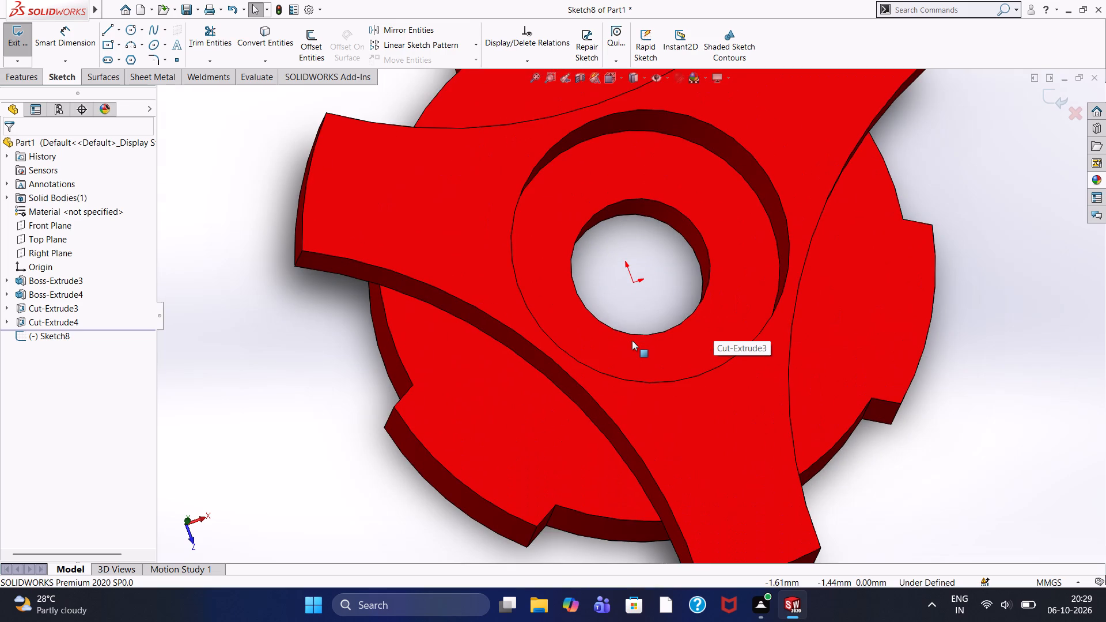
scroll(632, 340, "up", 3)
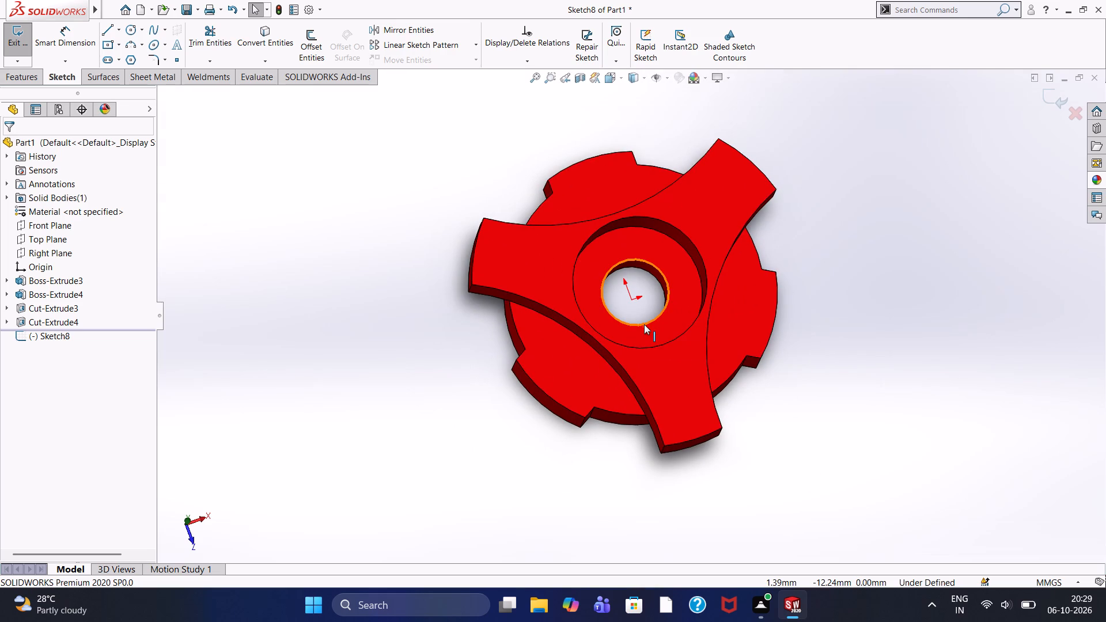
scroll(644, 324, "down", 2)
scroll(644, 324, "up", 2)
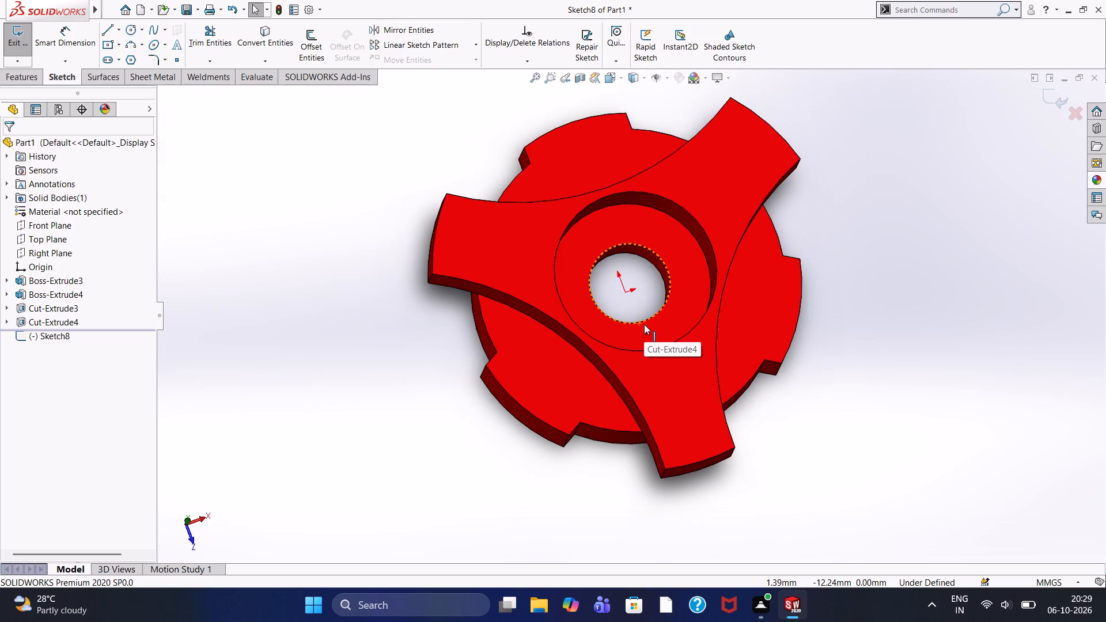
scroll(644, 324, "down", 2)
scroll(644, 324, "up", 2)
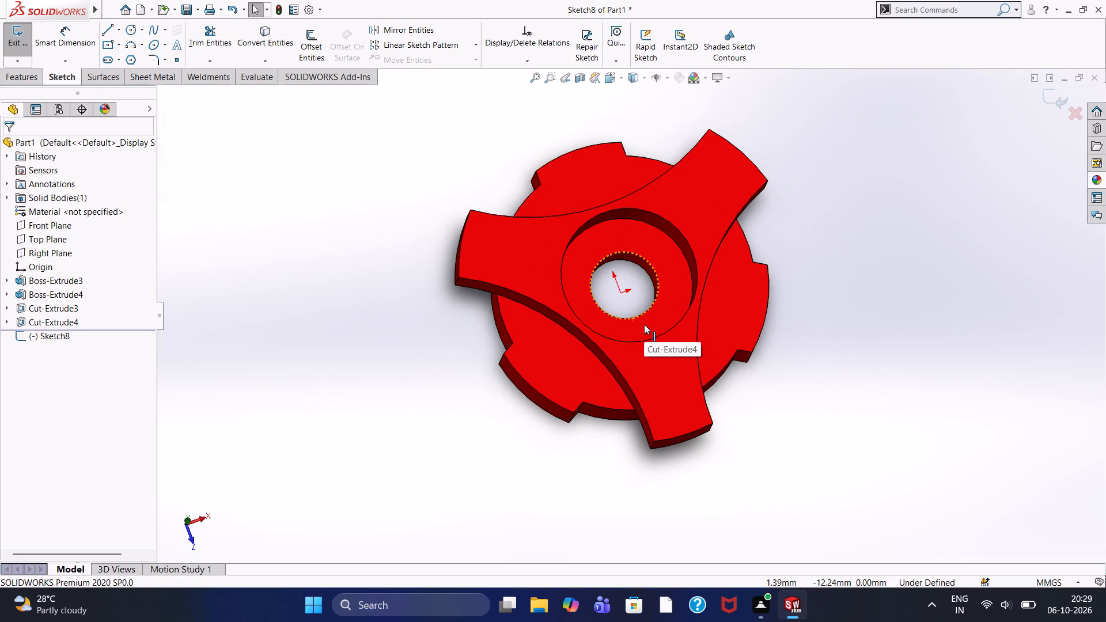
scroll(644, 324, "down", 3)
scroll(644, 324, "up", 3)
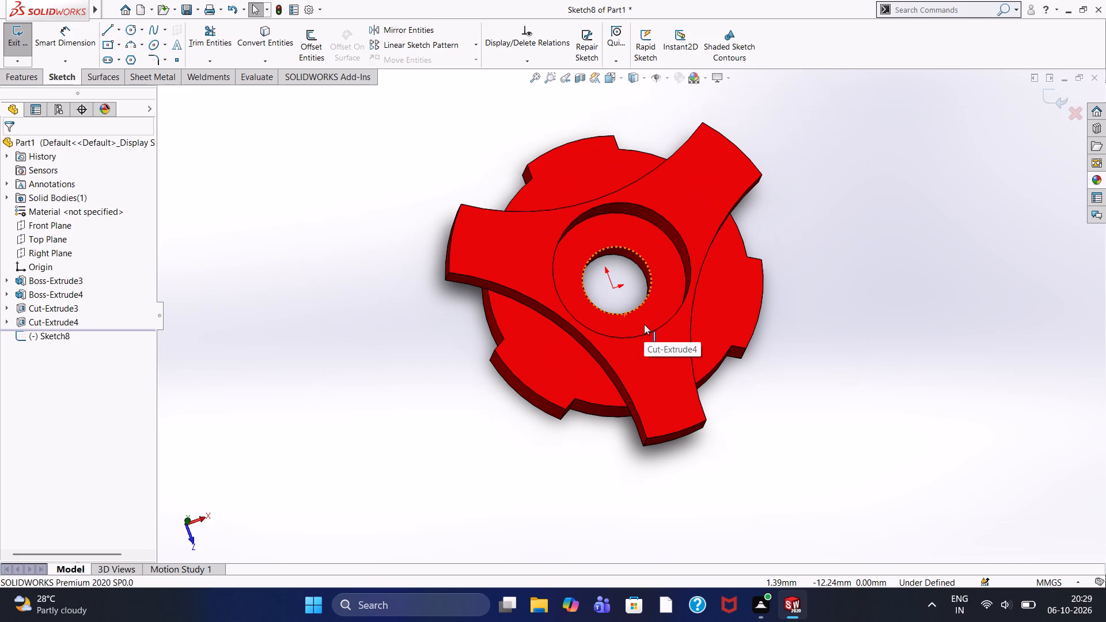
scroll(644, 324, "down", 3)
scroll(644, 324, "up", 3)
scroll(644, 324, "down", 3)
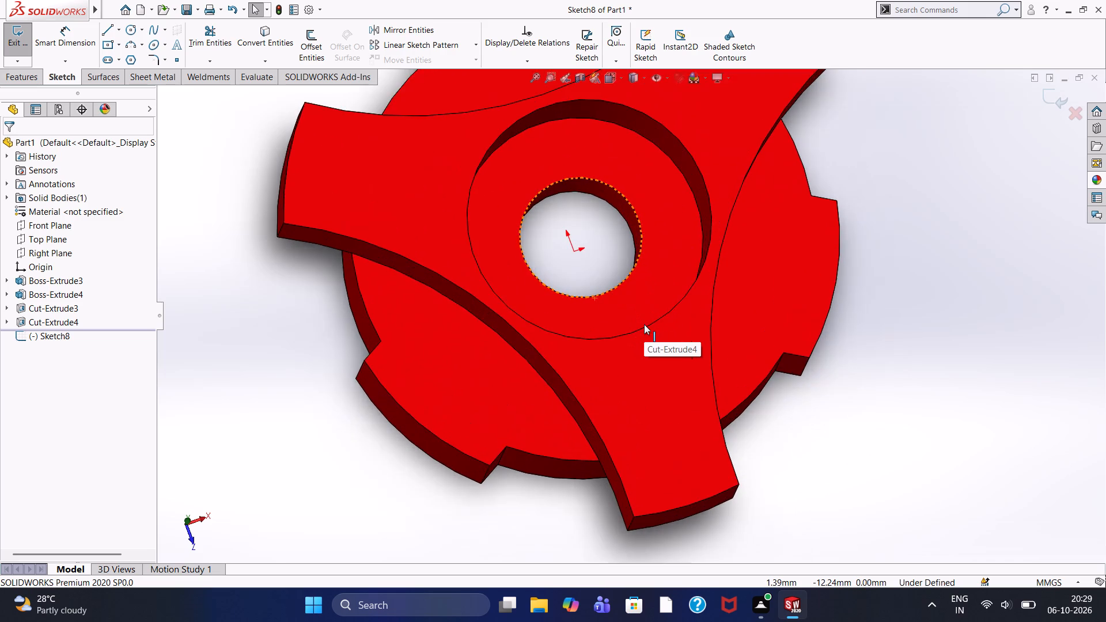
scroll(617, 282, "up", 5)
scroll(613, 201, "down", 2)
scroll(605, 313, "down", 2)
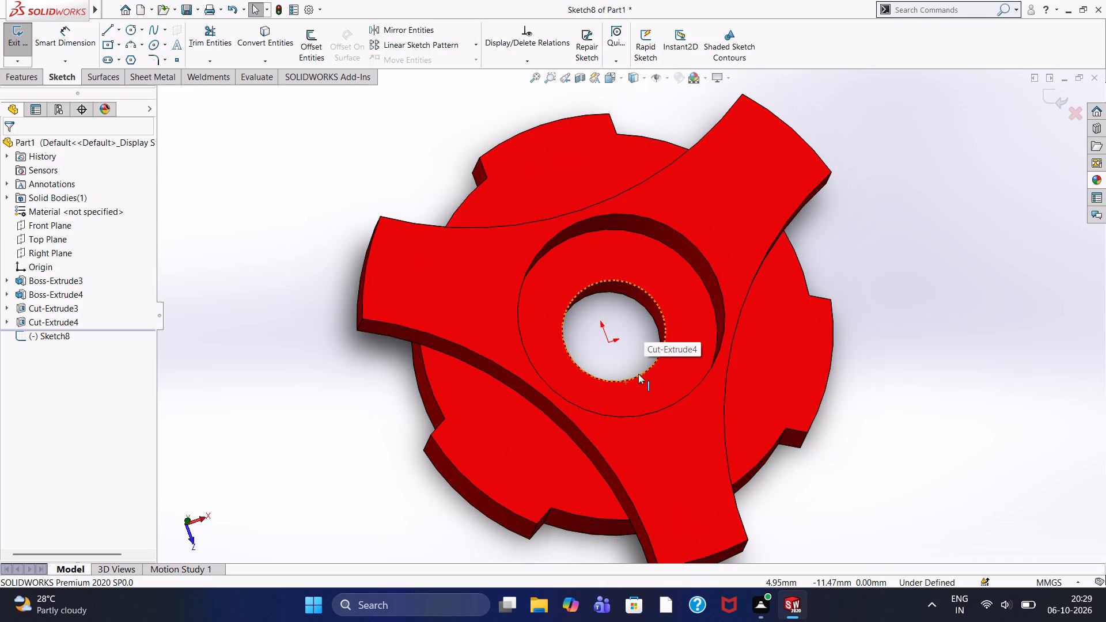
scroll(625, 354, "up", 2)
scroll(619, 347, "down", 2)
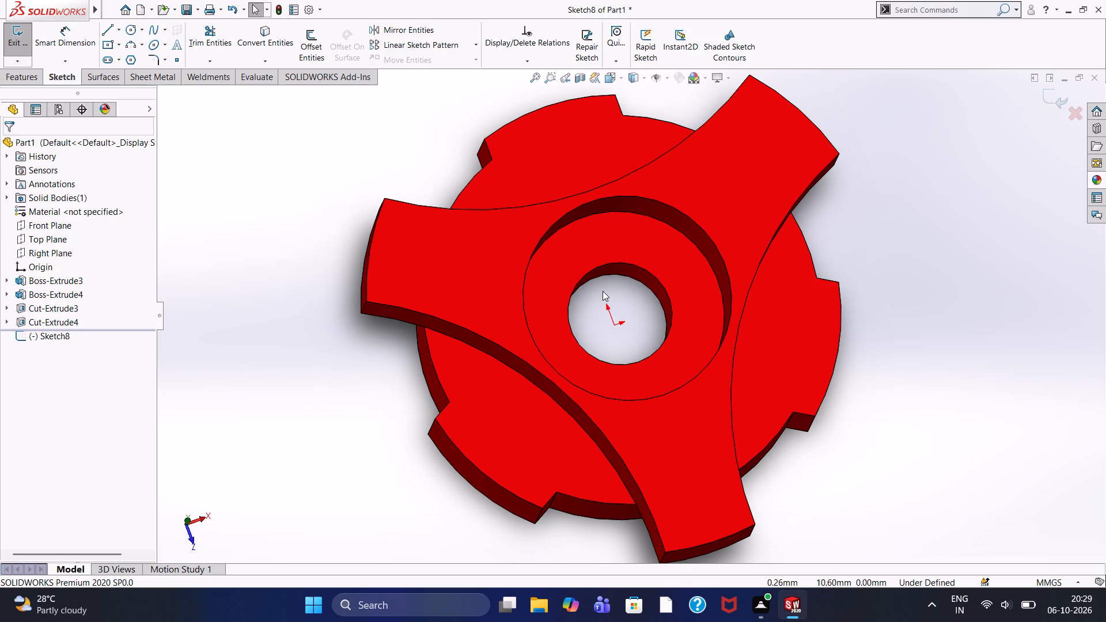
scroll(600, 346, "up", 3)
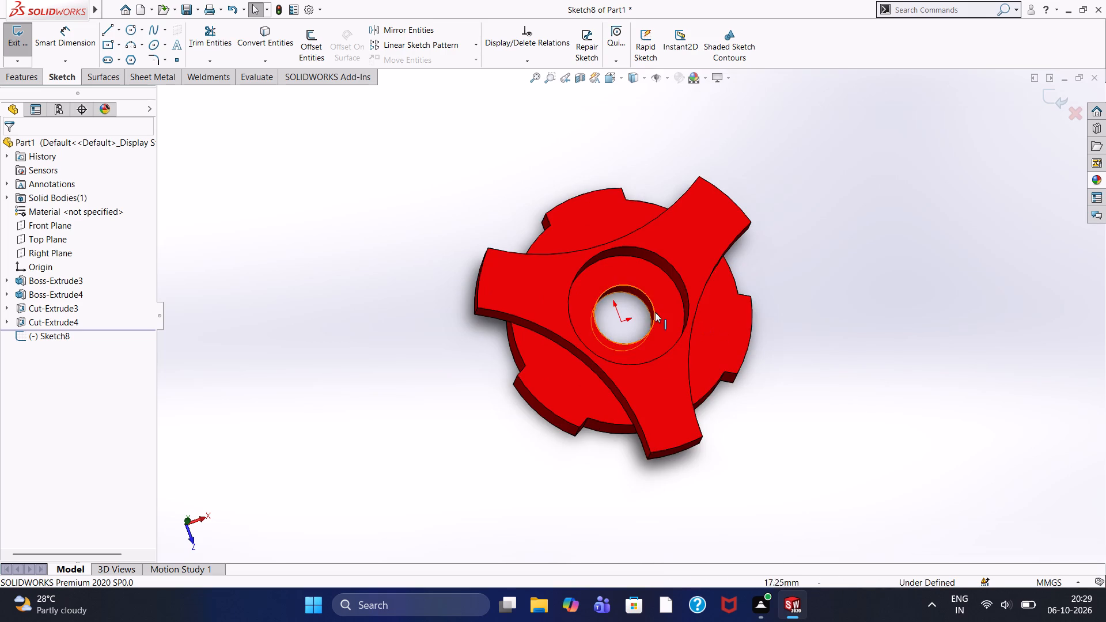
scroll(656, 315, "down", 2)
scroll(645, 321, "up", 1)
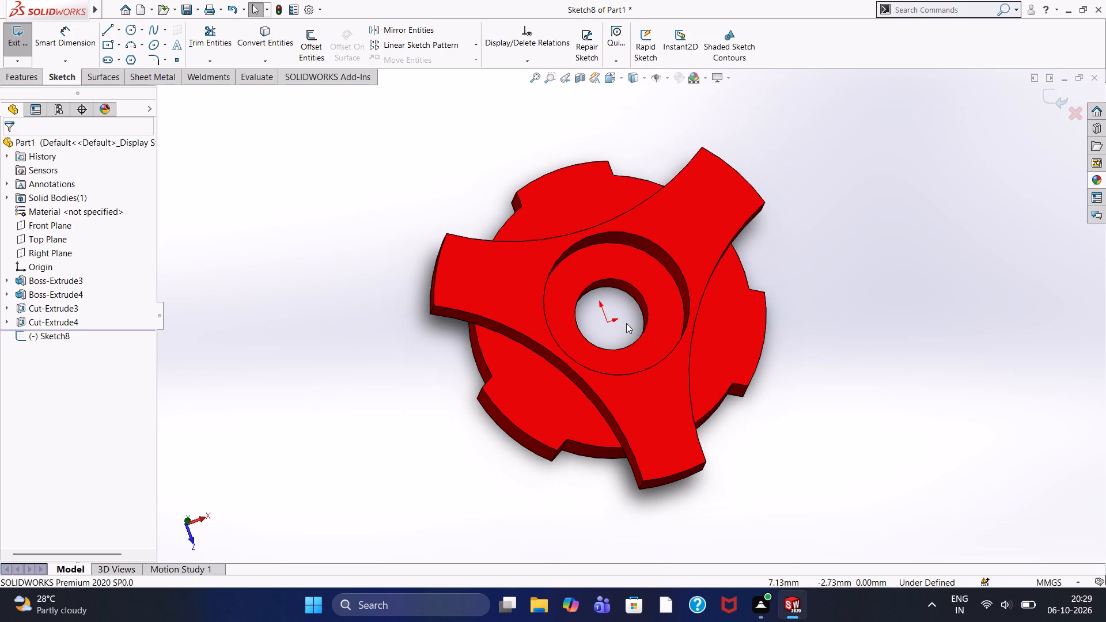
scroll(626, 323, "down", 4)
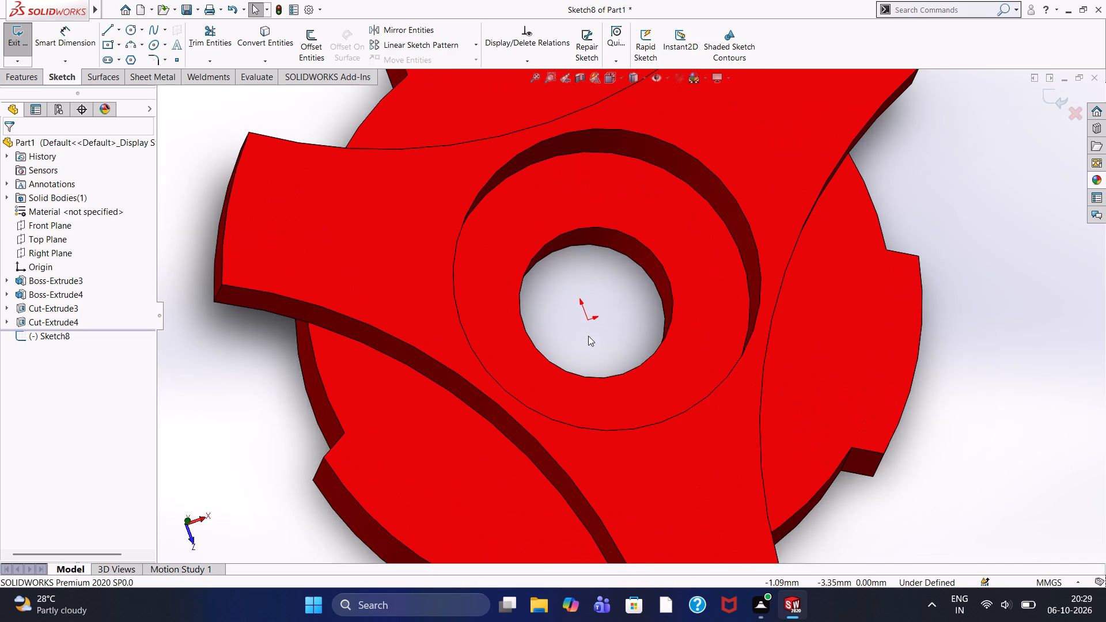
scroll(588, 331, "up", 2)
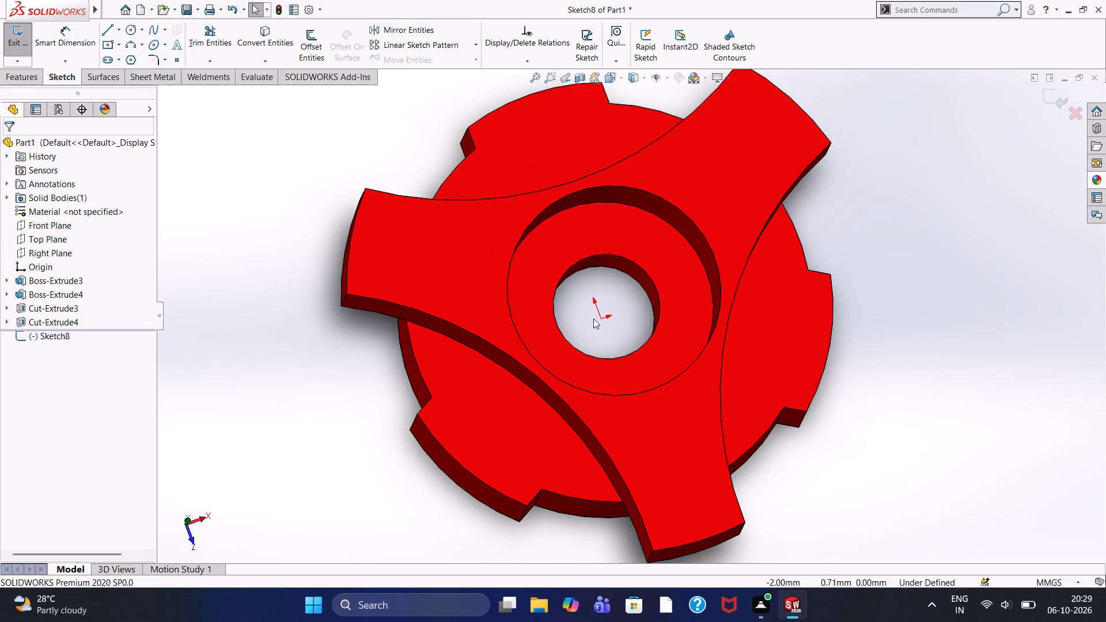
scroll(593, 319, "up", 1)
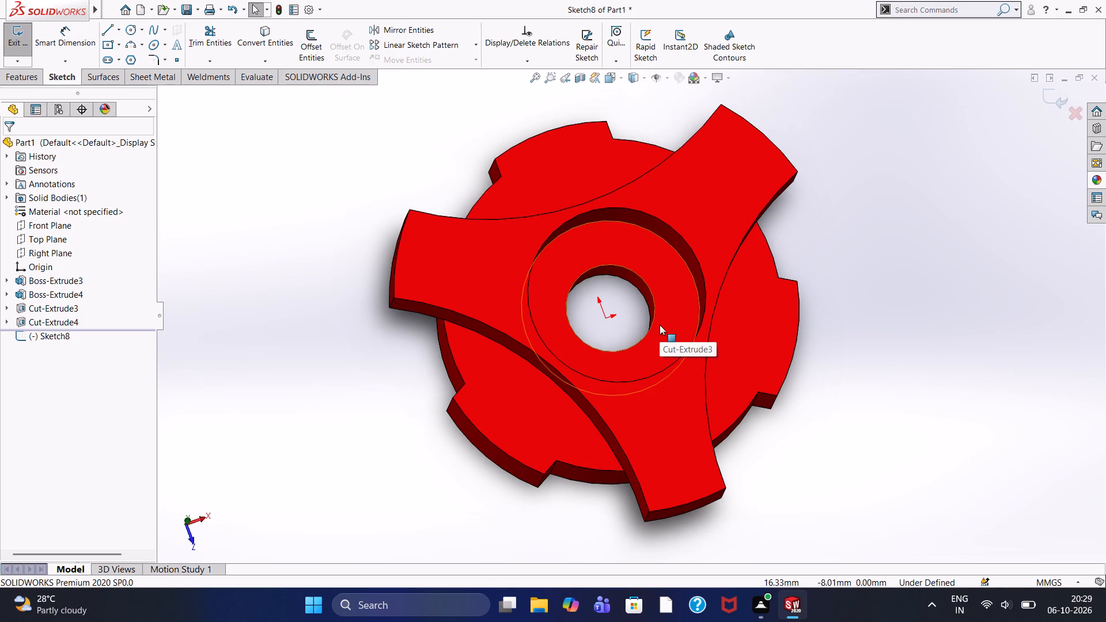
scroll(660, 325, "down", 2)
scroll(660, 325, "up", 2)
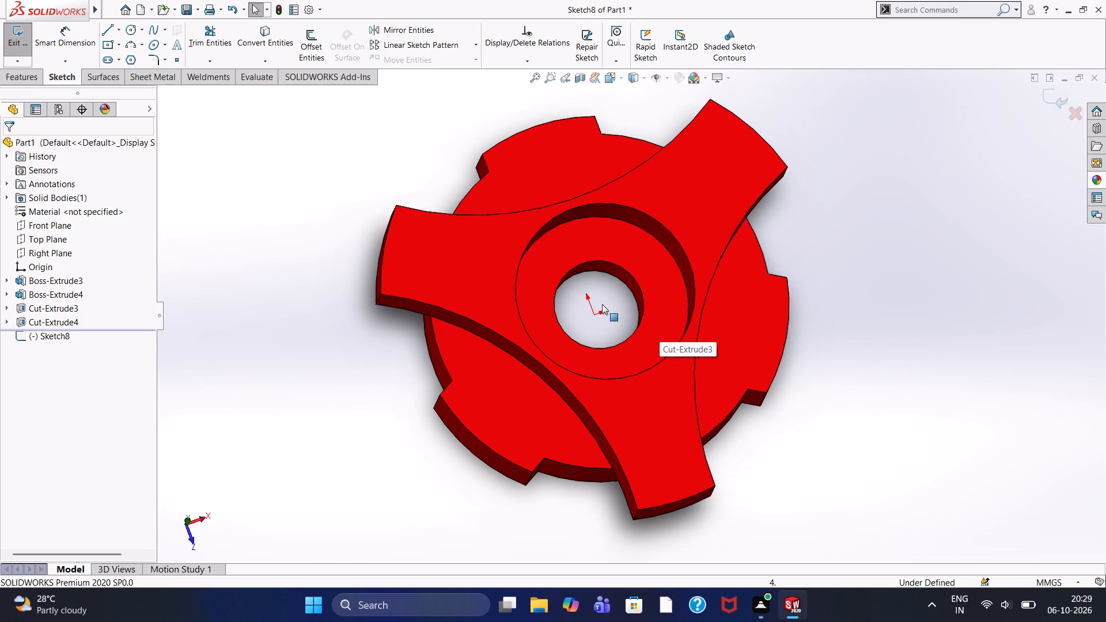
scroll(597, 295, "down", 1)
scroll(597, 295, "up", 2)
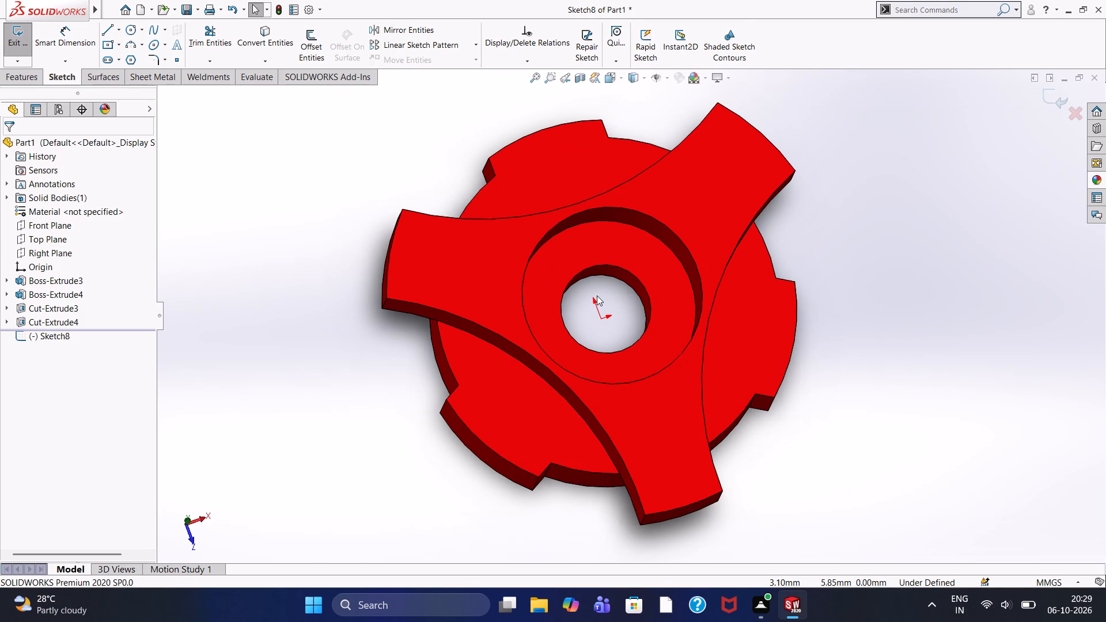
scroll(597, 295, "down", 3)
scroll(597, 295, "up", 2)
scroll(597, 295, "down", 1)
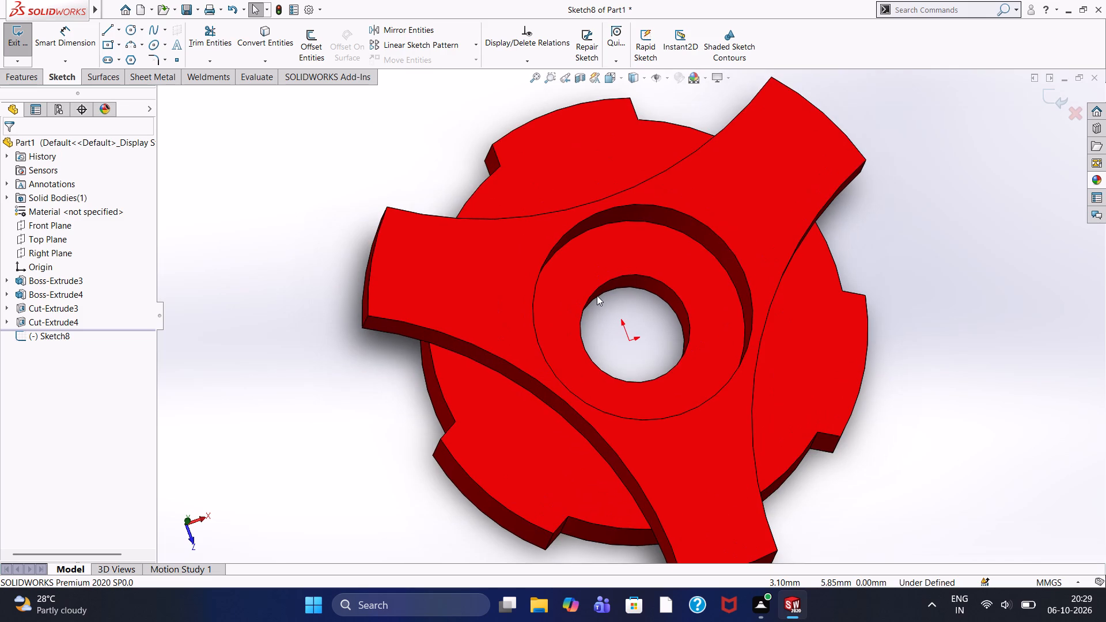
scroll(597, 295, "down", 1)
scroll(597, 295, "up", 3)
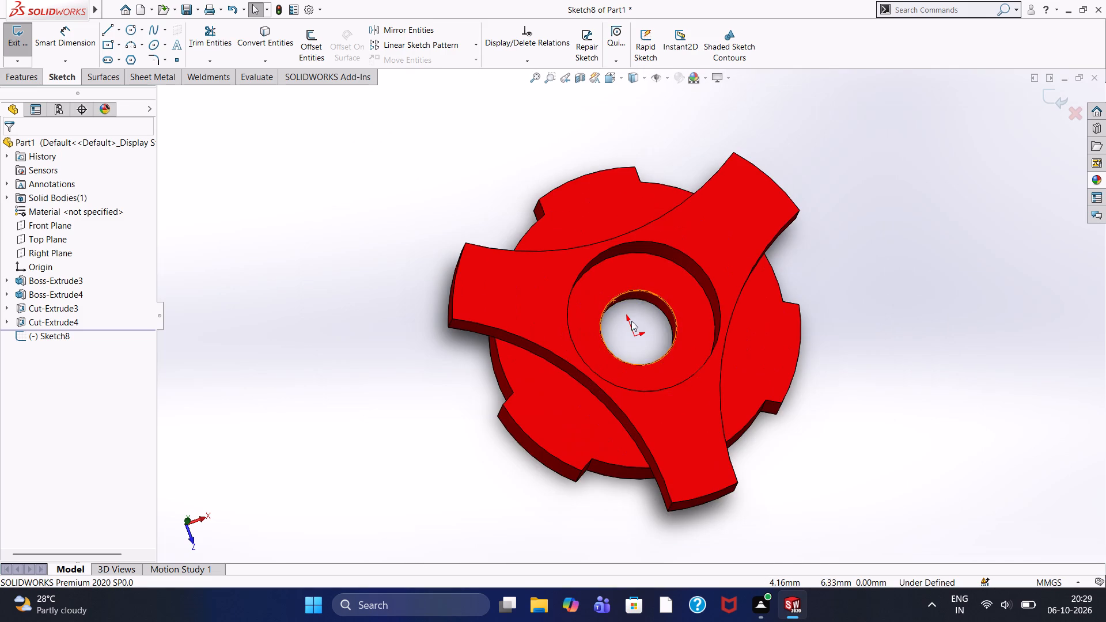
Tilt the red part to check the pocket and arm depths, ending on a closer, nearly face-on view of the three-armed side.
middle_click_drag(832, 263, 844, 197)
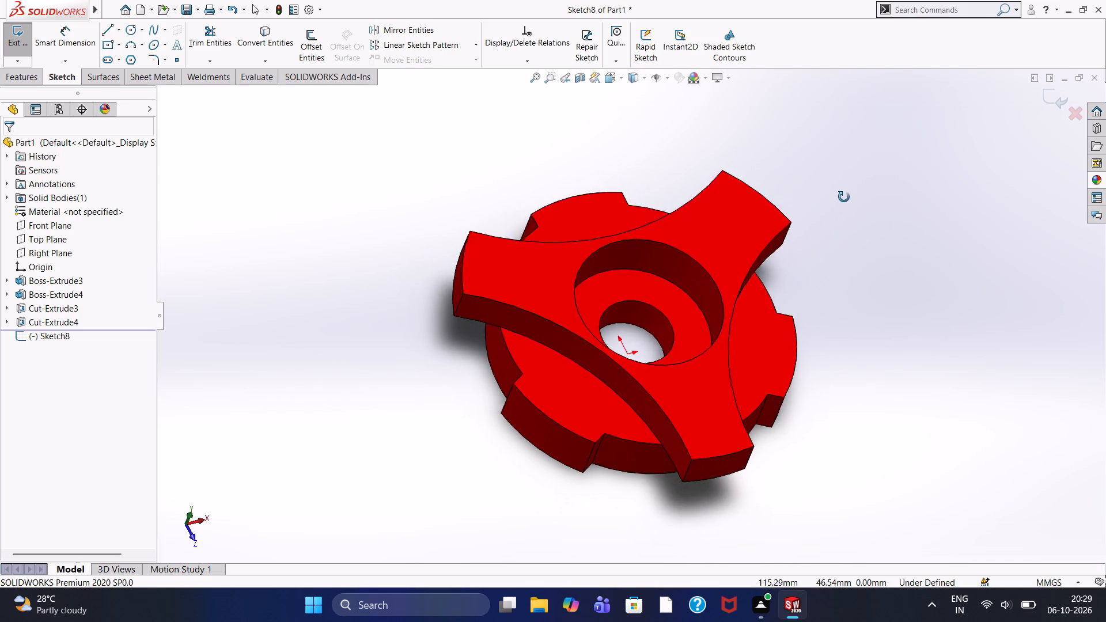
middle_click_drag(844, 197, 845, 305)
scroll(823, 317, "down", 1)
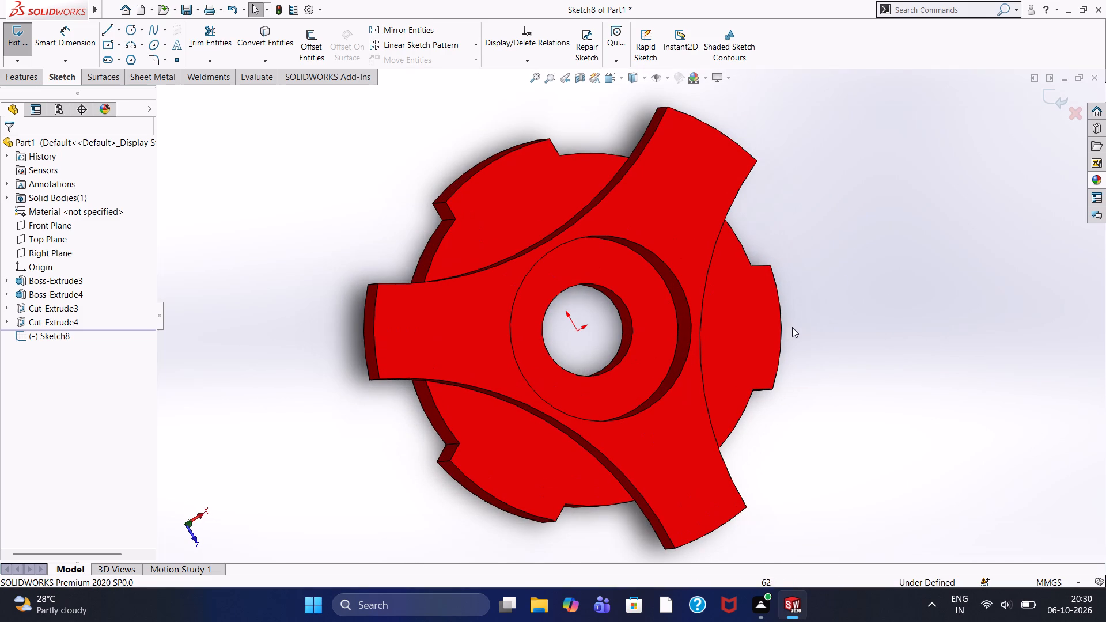
scroll(709, 299, "down", 1)
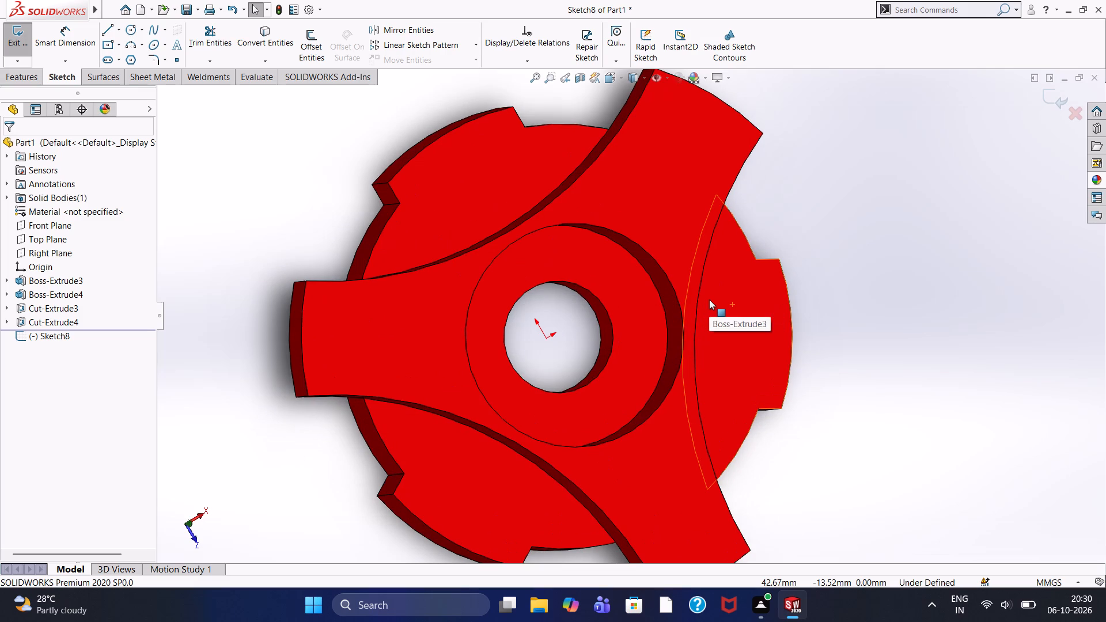
Examine the part's three-armed side, central pocket and through hole at varying distances and from several tilted angles.
scroll(709, 299, "down", 1)
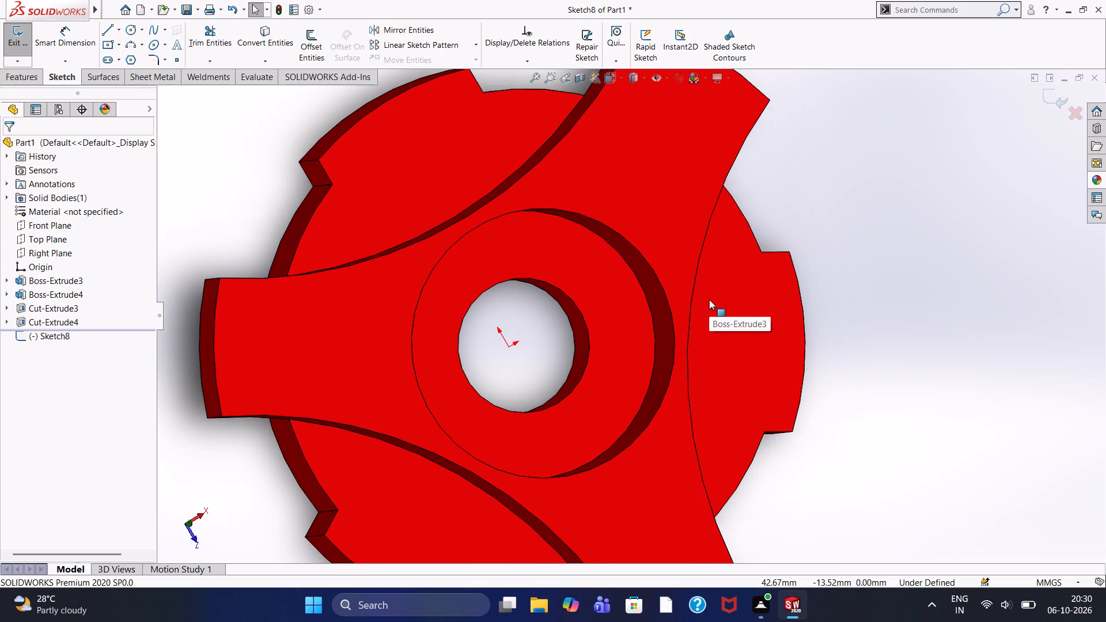
scroll(709, 299, "up", 1)
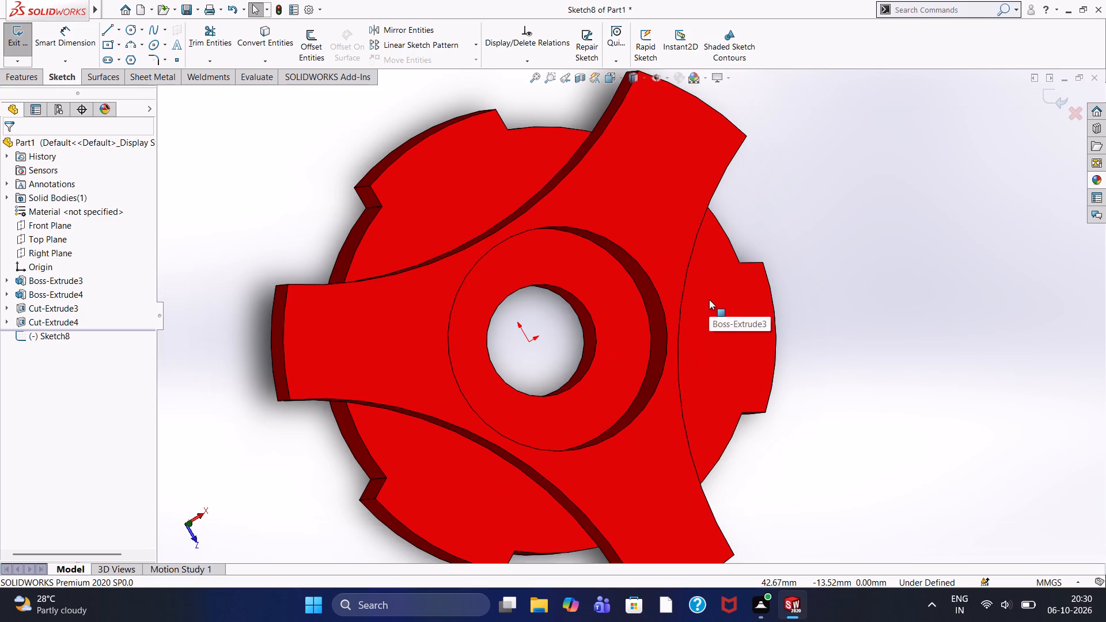
scroll(709, 299, "down", 3)
scroll(709, 299, "up", 5)
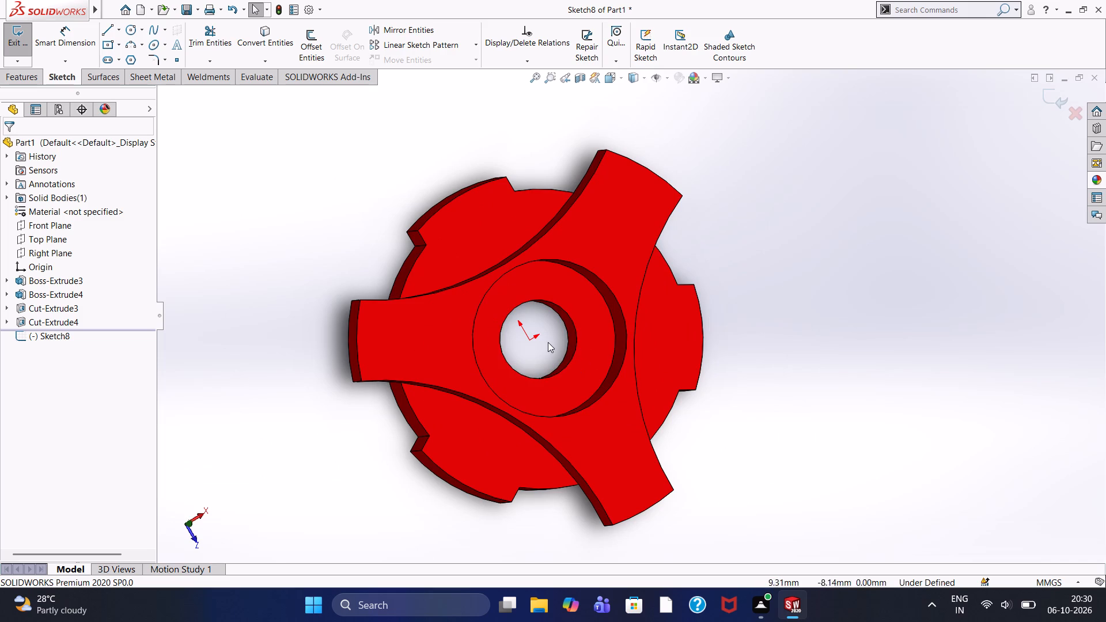
scroll(531, 342, "up", 2)
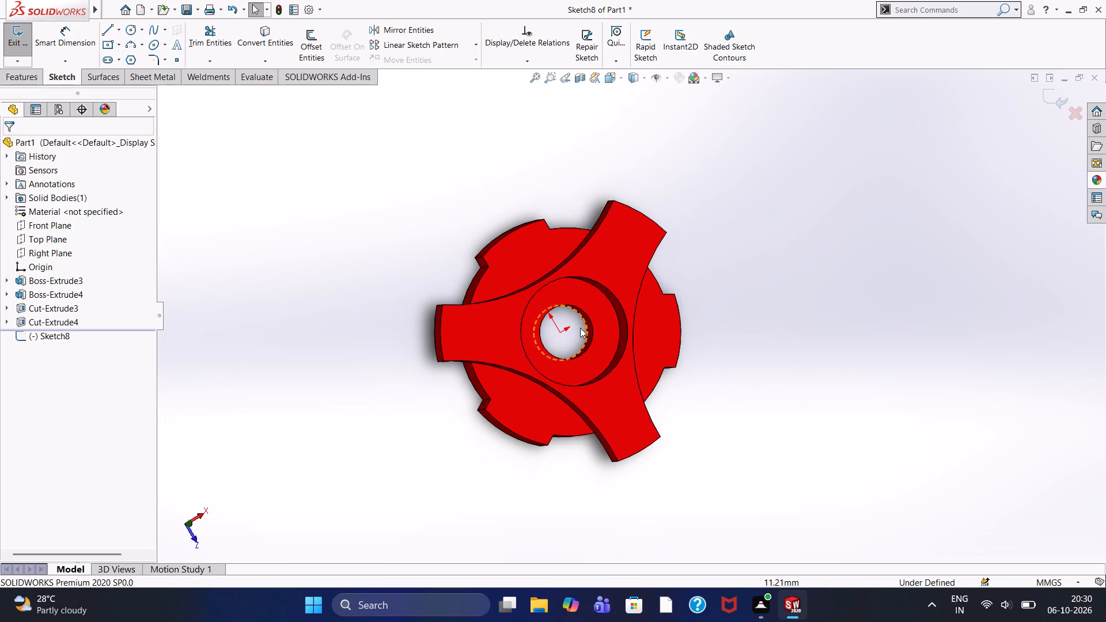
scroll(580, 328, "up", 5)
scroll(580, 328, "down", 4)
scroll(585, 328, "up", 2)
scroll(585, 328, "down", 4)
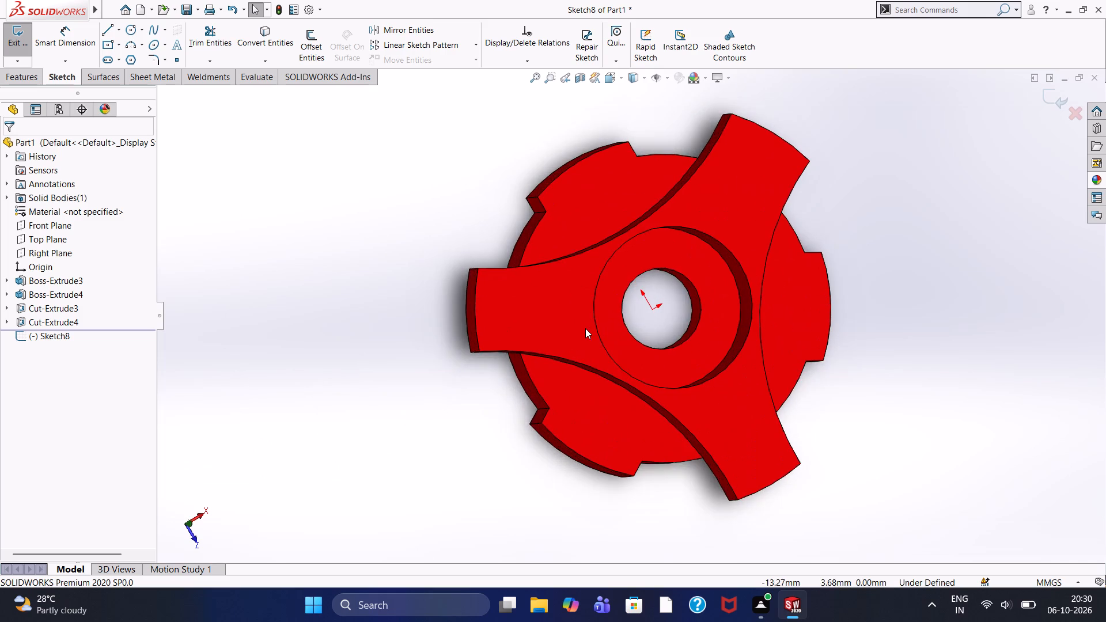
scroll(585, 328, "up", 4)
scroll(585, 328, "down", 4)
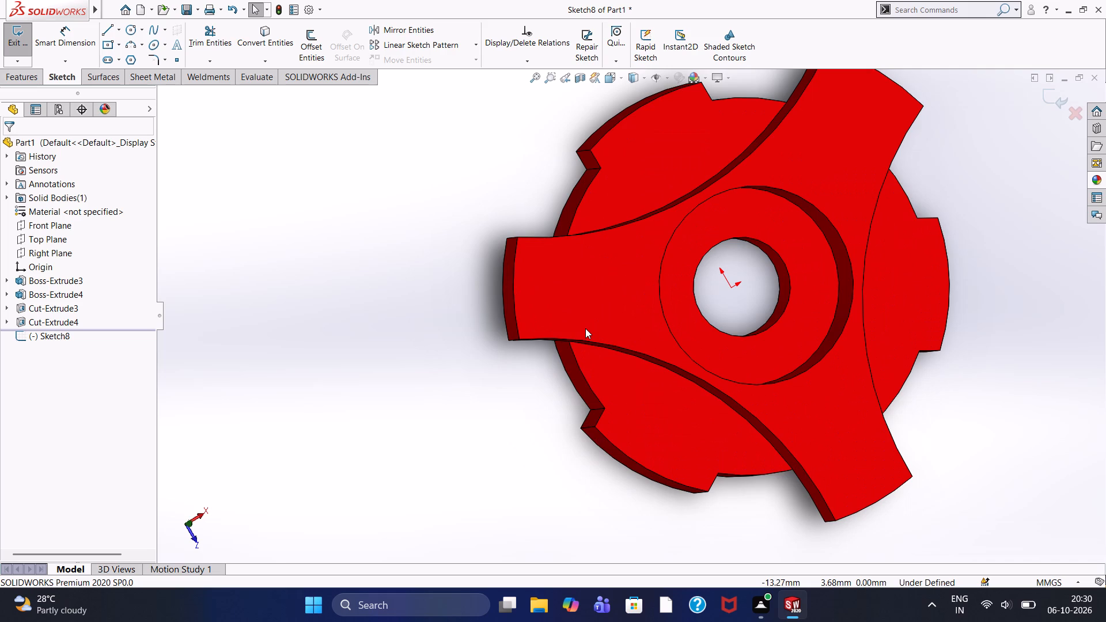
scroll(588, 325, "up", 2)
scroll(588, 325, "down", 3)
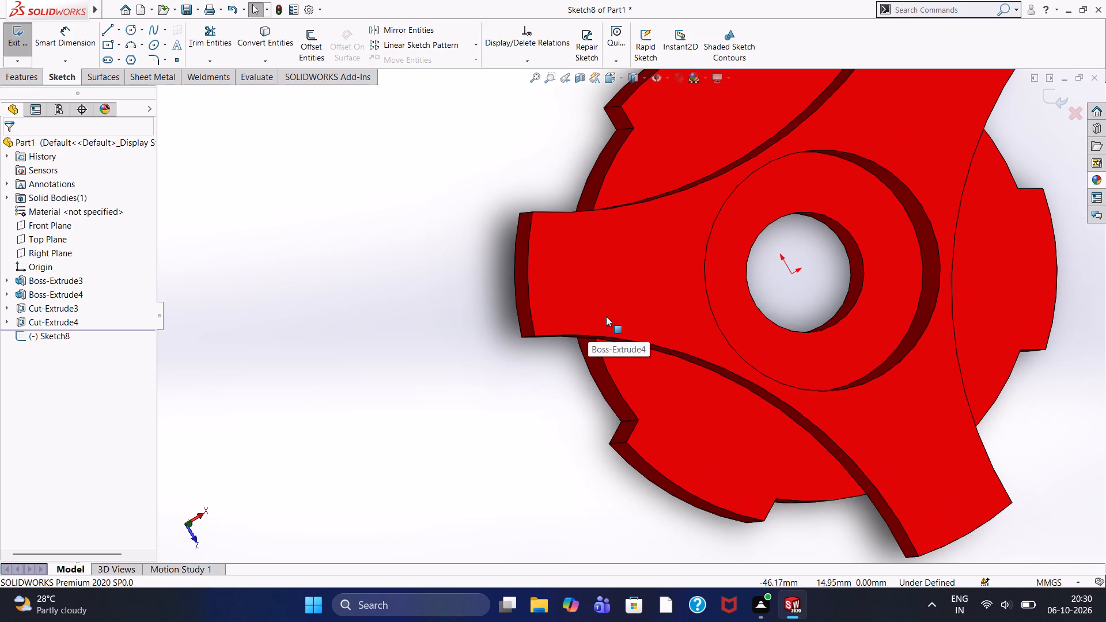
scroll(606, 316, "up", 1)
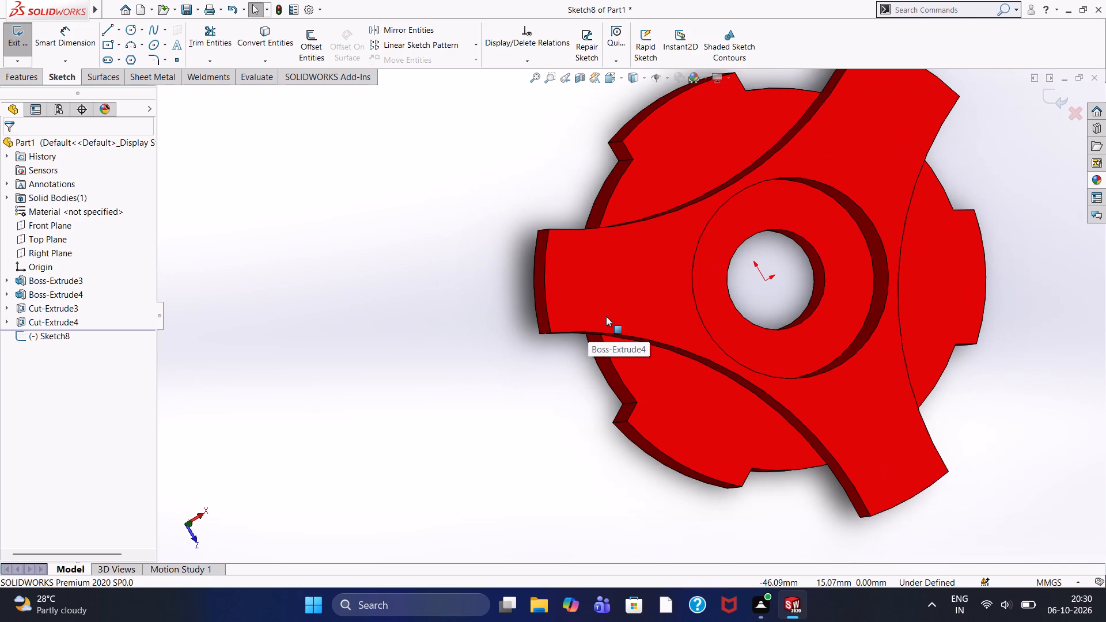
scroll(606, 316, "down", 1)
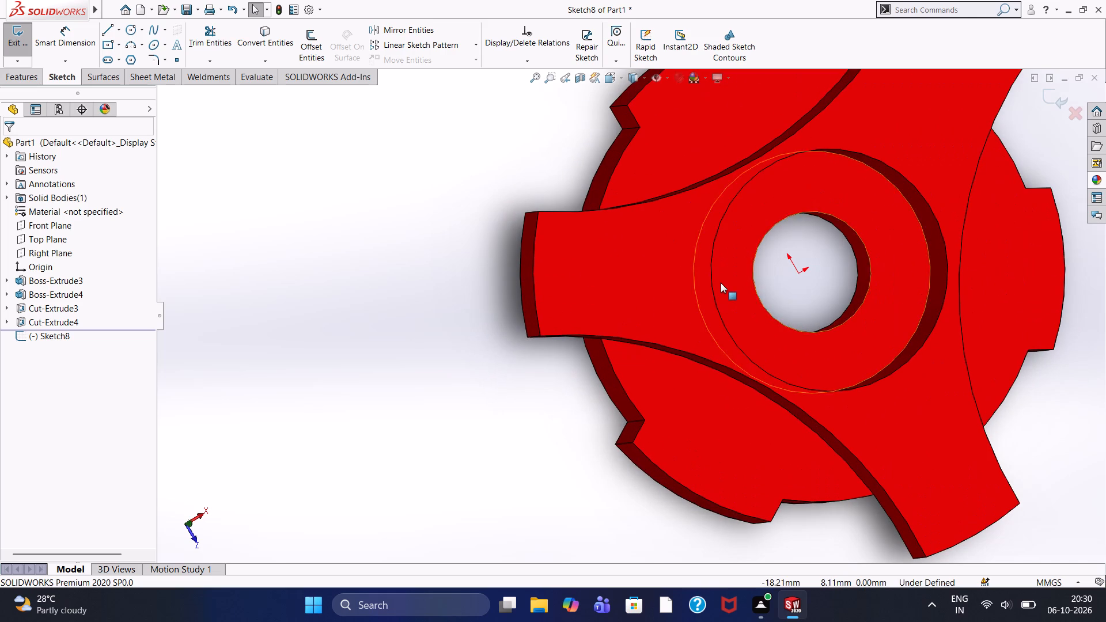
scroll(721, 283, "up", 1)
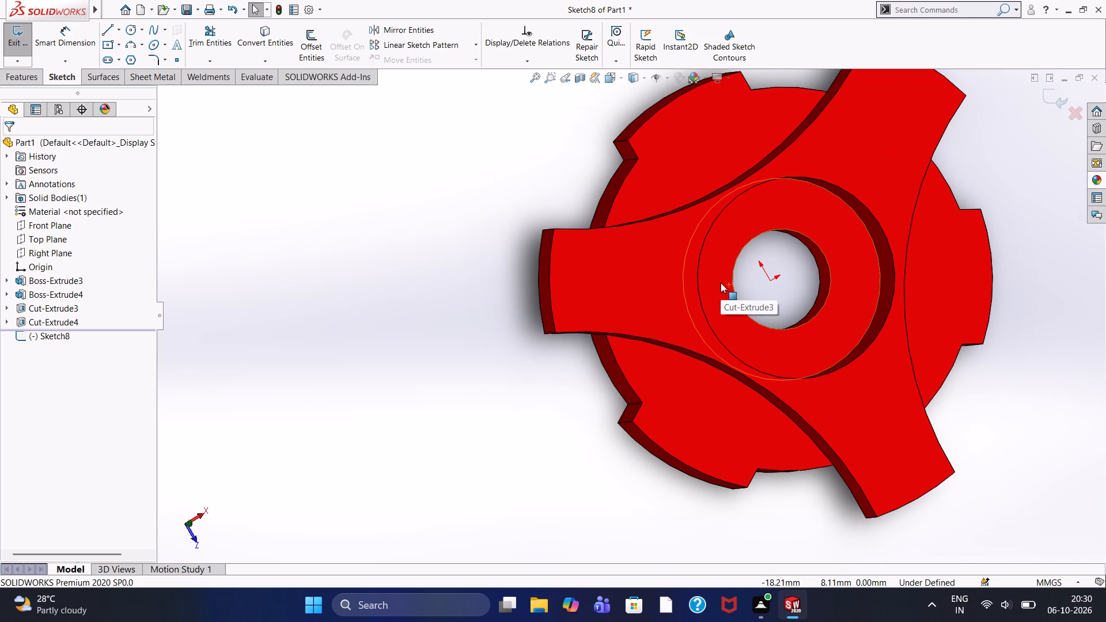
scroll(721, 283, "down", 3)
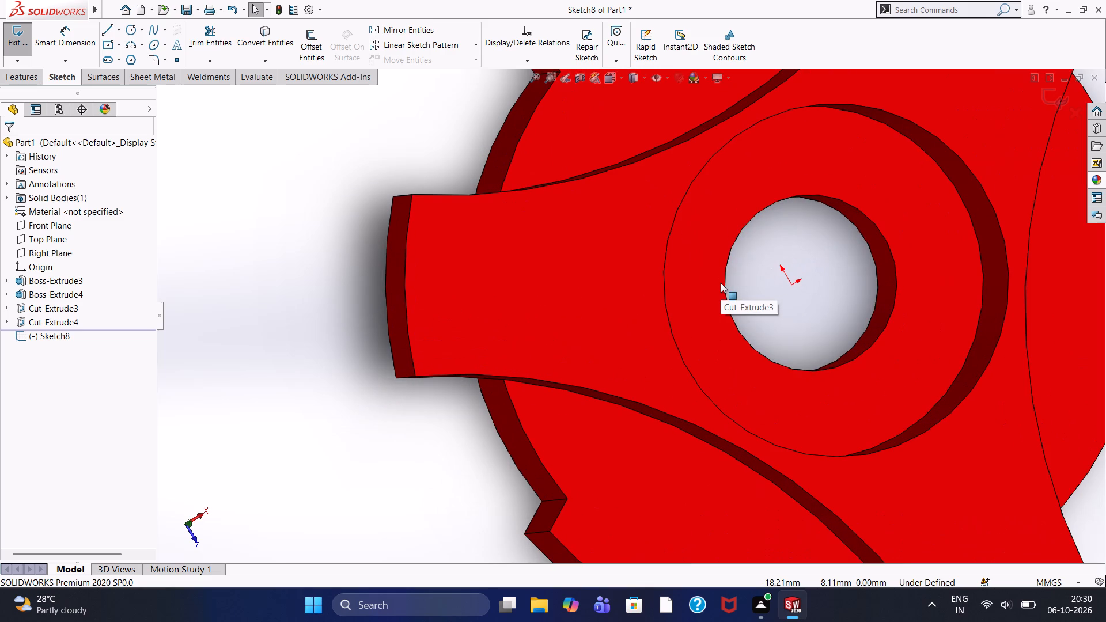
scroll(721, 283, "up", 1)
scroll(721, 283, "down", 1)
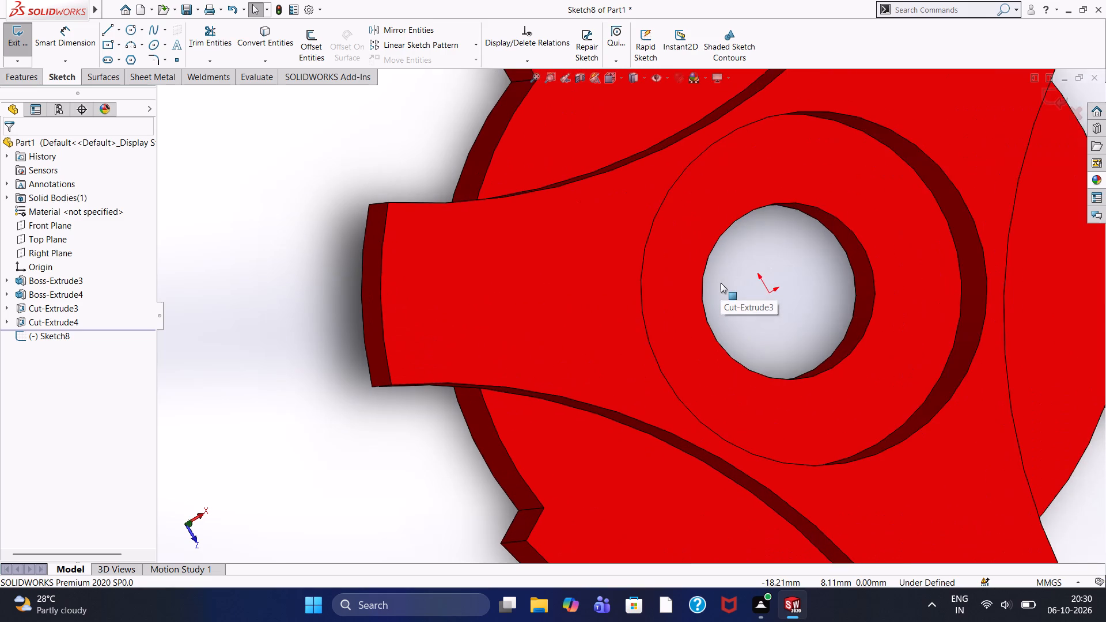
scroll(721, 283, "up", 6)
middle_click_drag(820, 304, 758, 227)
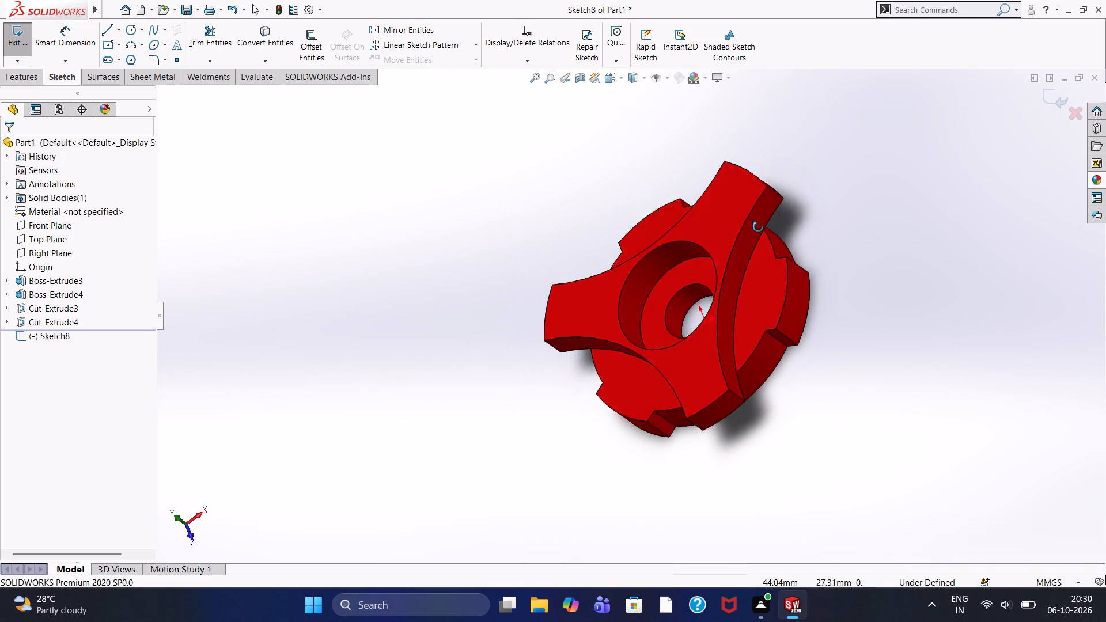
middle_click_drag(758, 227, 800, 160)
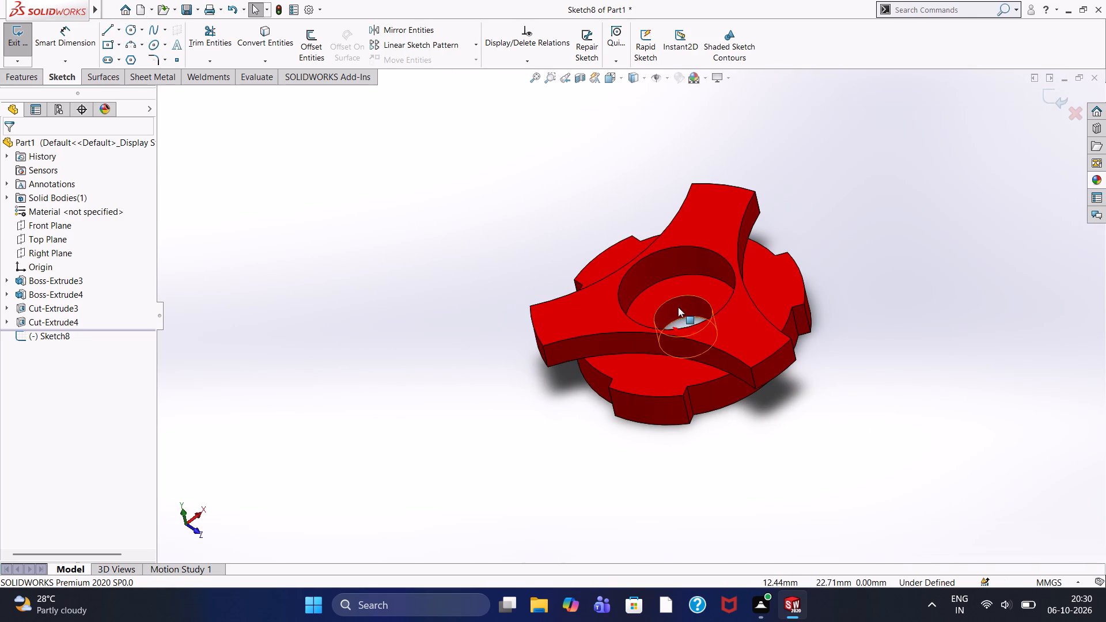
middle_click_drag(445, 295, 444, 295)
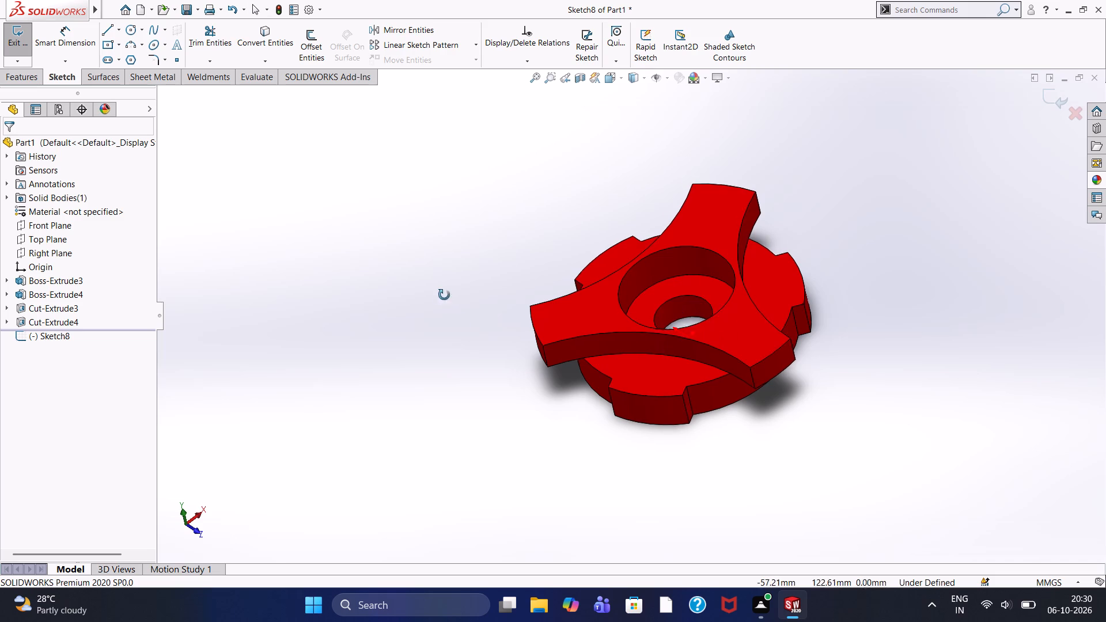
middle_click_drag(444, 295, 495, 361)
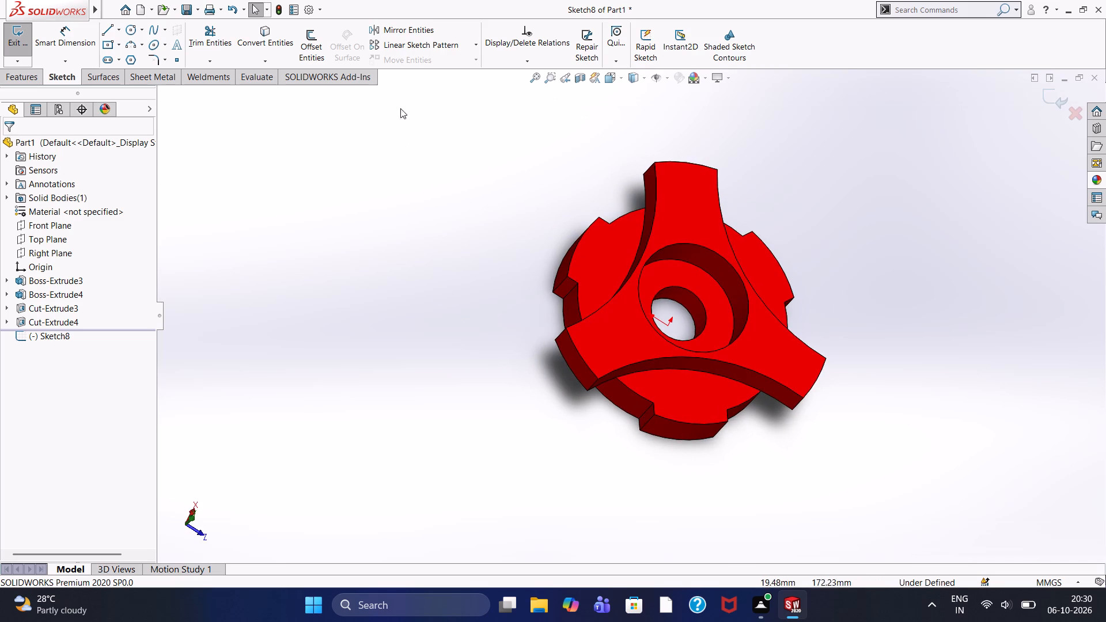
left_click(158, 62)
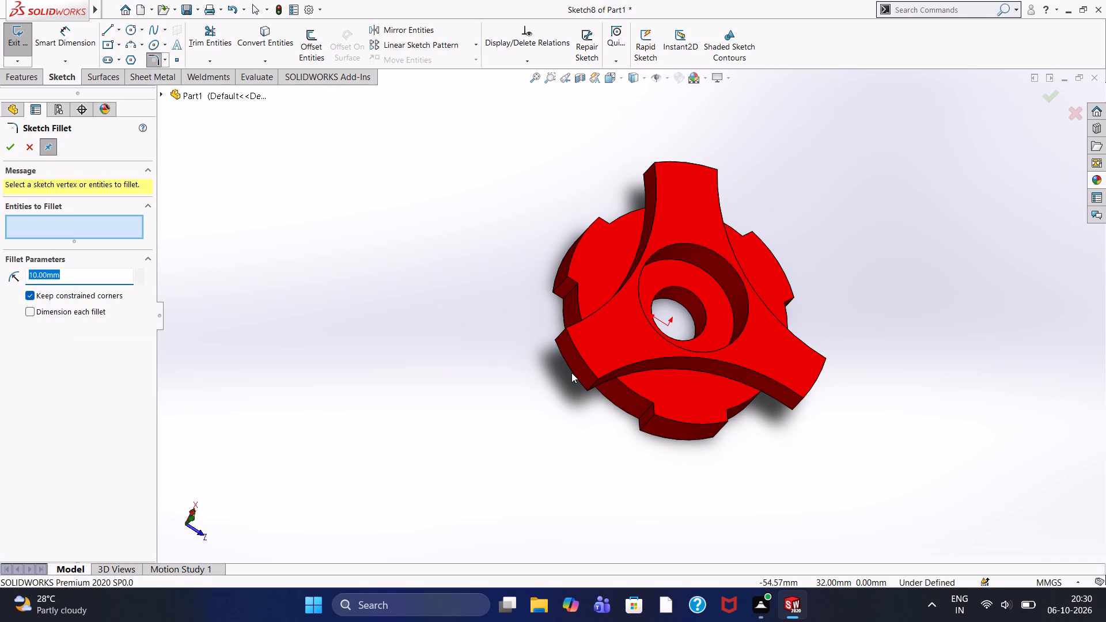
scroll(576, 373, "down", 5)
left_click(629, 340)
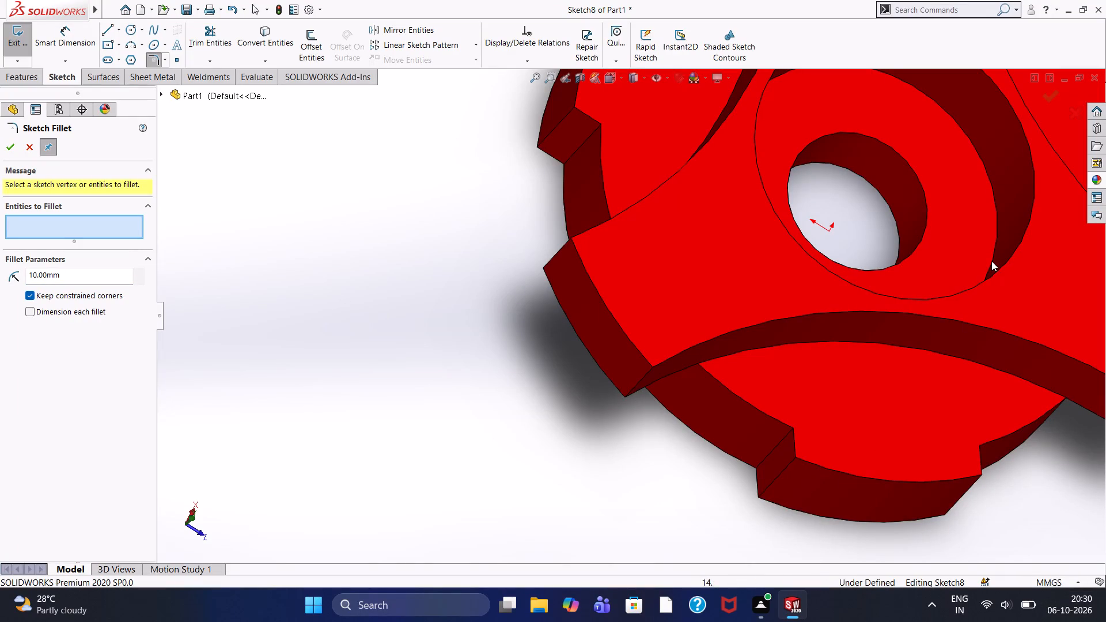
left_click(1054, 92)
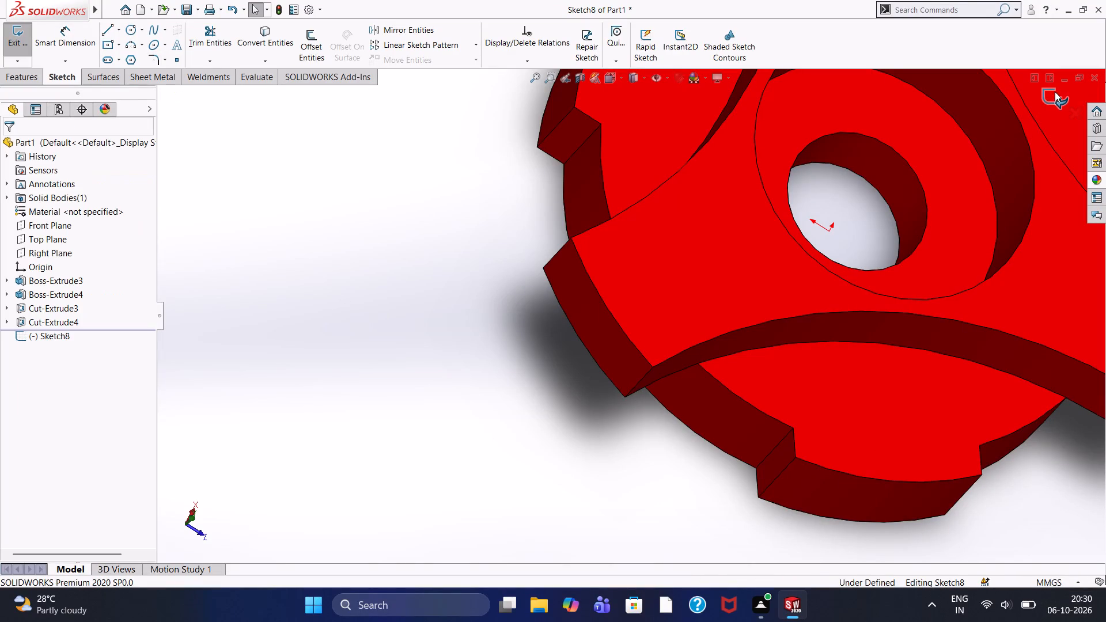
Exit the open empty sketch to return to feature modelling.
left_click(16, 78)
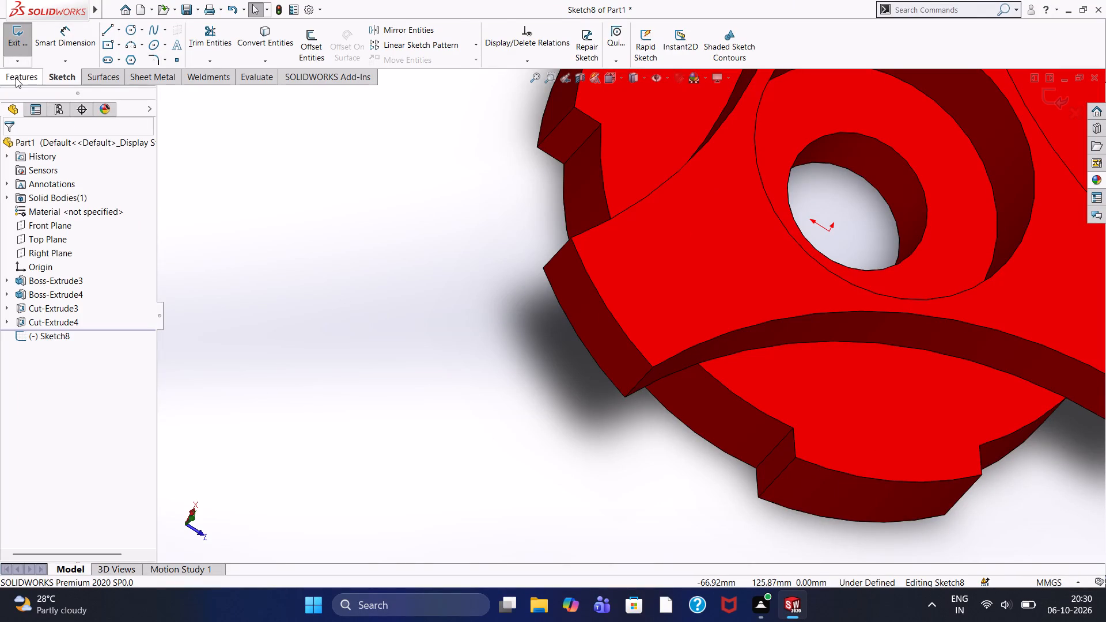
left_click(1060, 96)
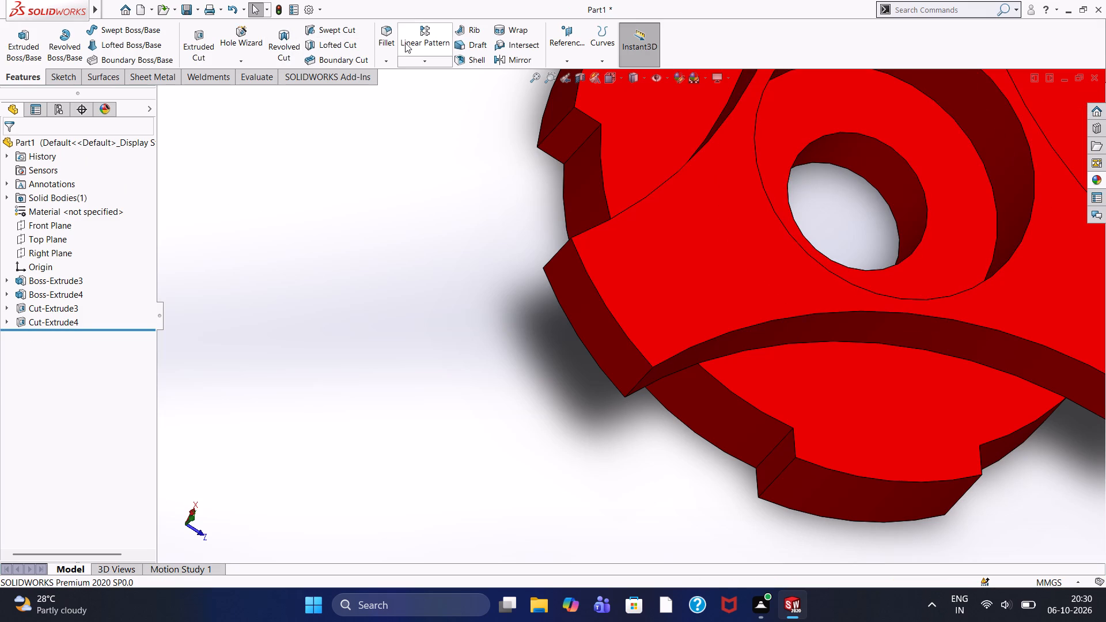
Fillet the six outer corner edges at the ends of the three boss arms with a symmetric 10 mm radius.
left_click(386, 33)
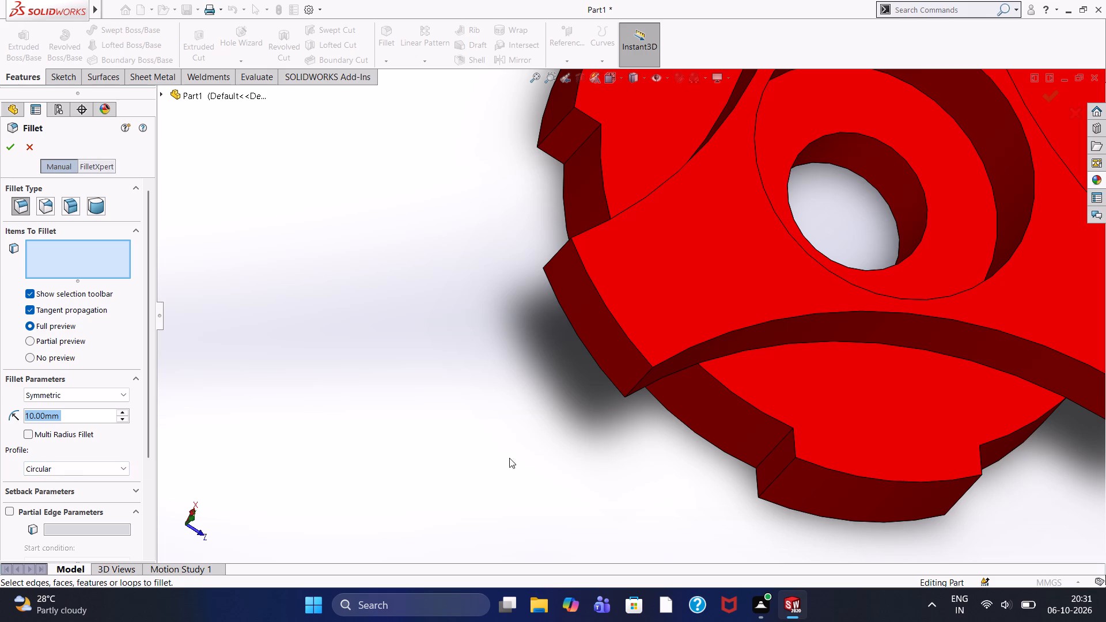
left_click(634, 385)
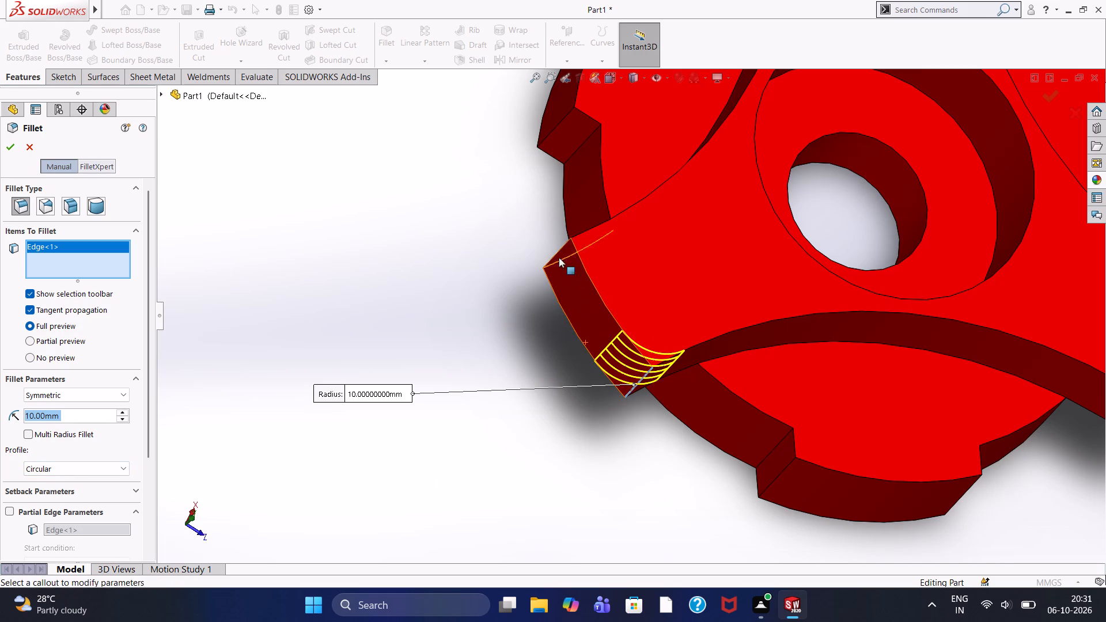
left_click(557, 253)
scroll(696, 393, "up", 2)
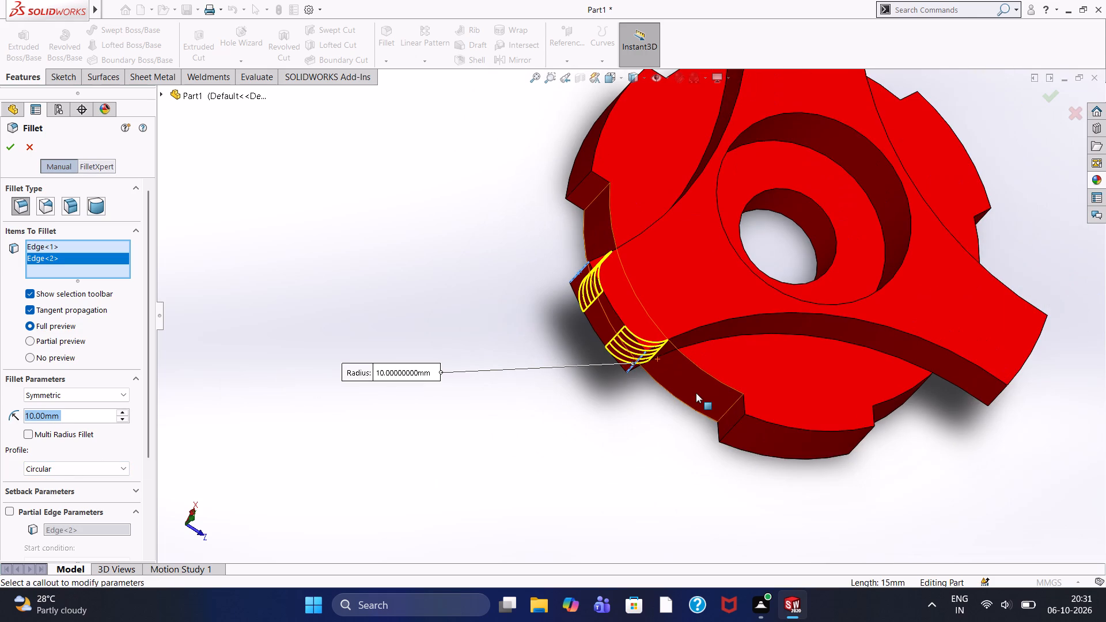
left_click(1003, 389)
scroll(1009, 419, "up", 2)
middle_click_drag(986, 379, 888, 478)
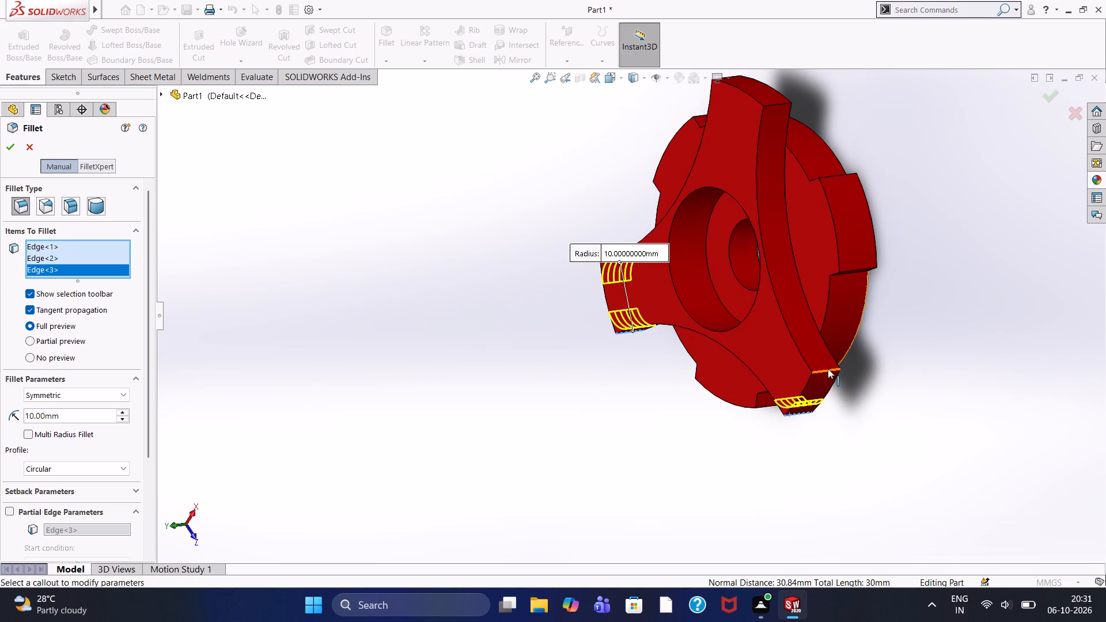
left_click(828, 369)
scroll(829, 323, "up", 3)
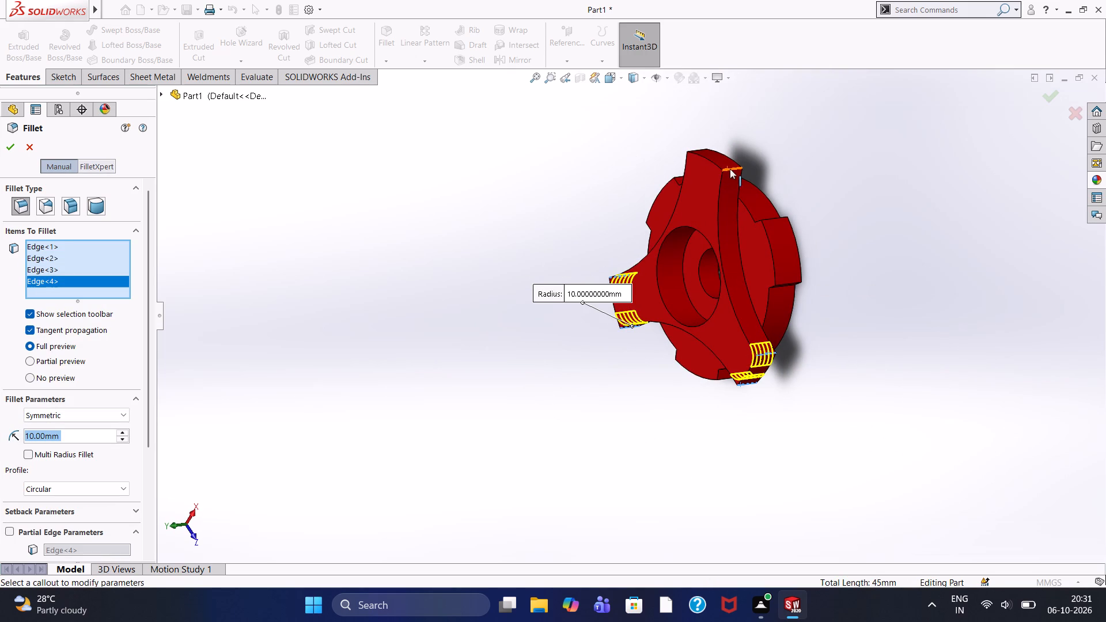
left_click(732, 168)
middle_click_drag(604, 121, 681, 285)
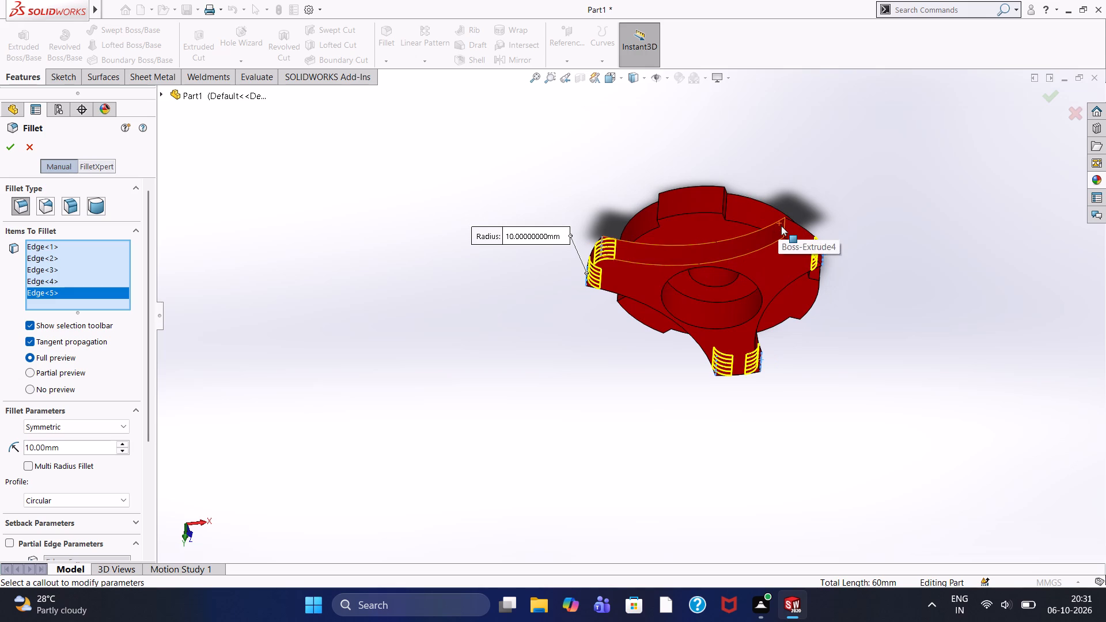
left_click(785, 229)
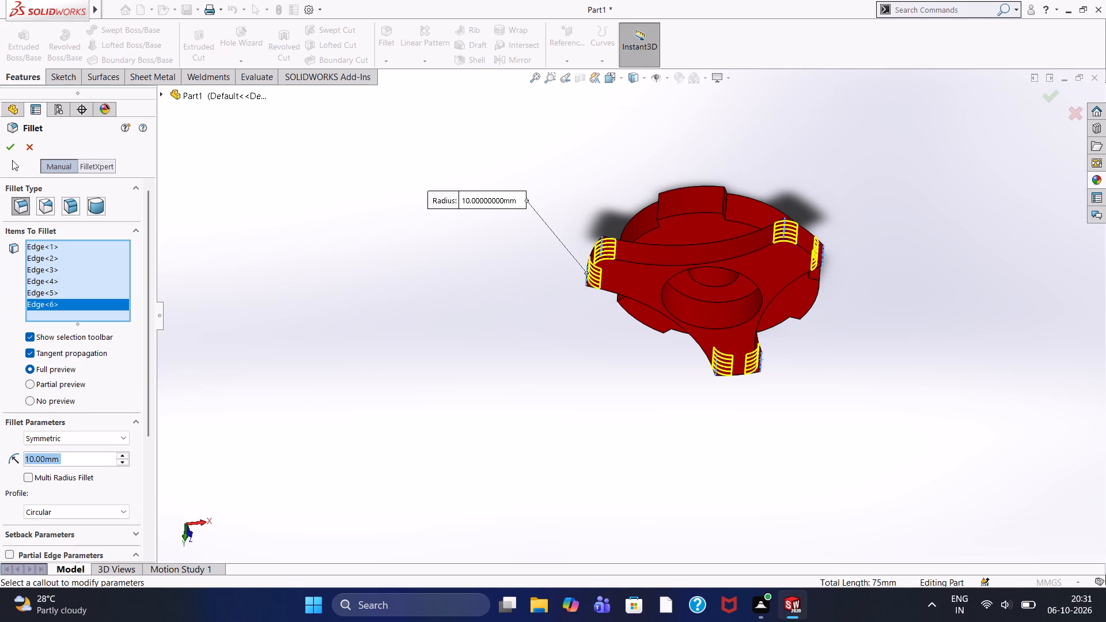
left_click(12, 149)
left_click(539, 350)
Examine the rounded arm ends, pocket and rim from a tilted view at varying distances.
middle_click_drag(581, 352, 586, 299)
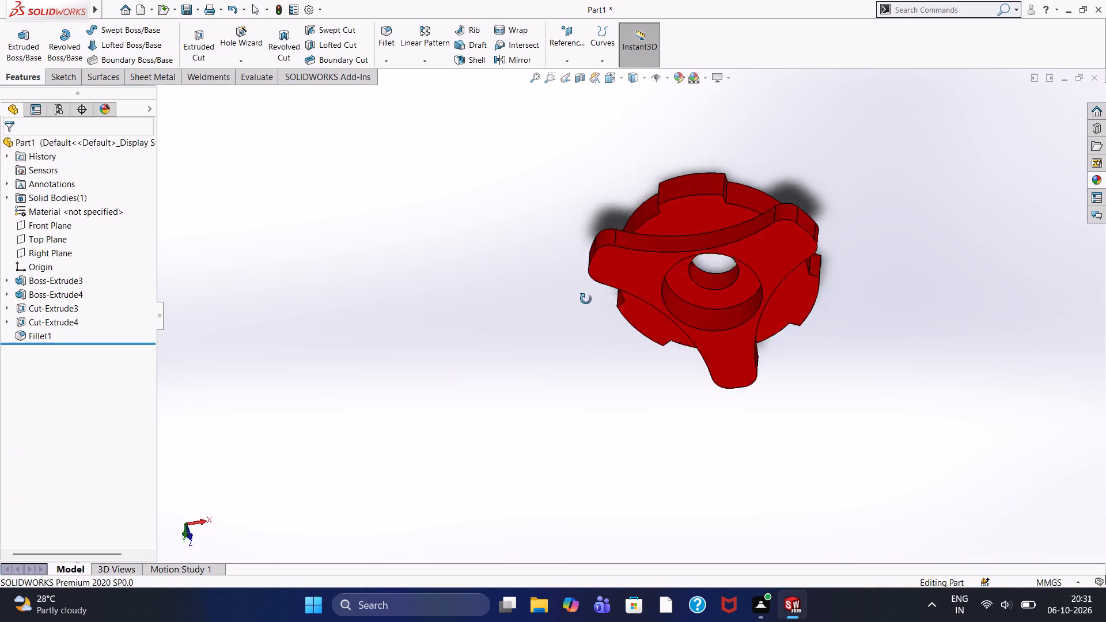
middle_click_drag(586, 299, 647, 138)
scroll(681, 306, "up", 3)
scroll(740, 370, "down", 1)
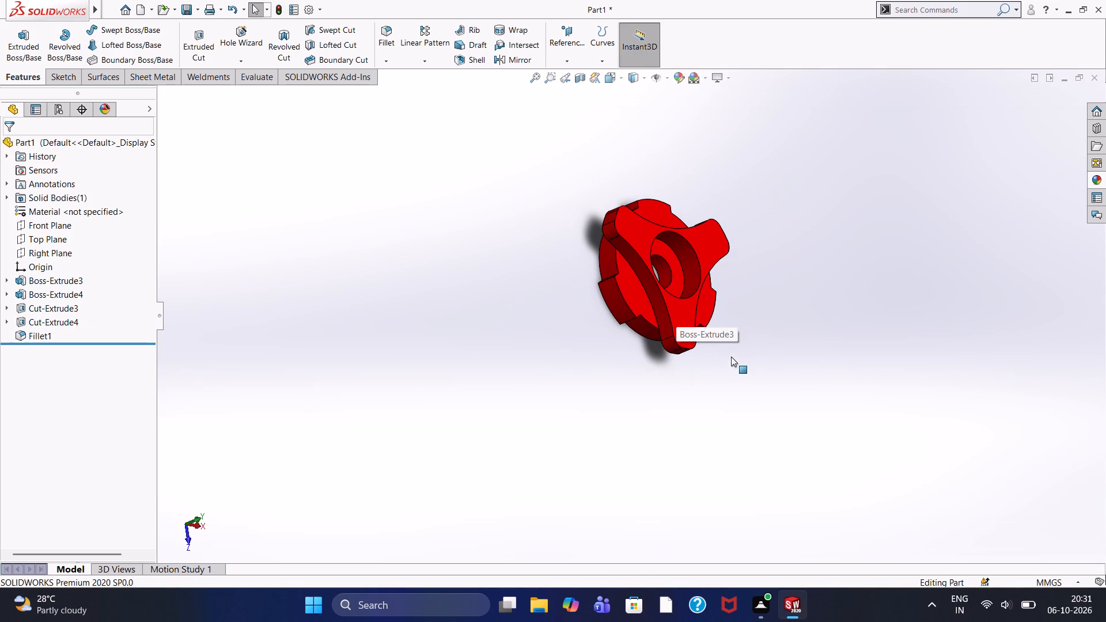
scroll(726, 351, "down", 1)
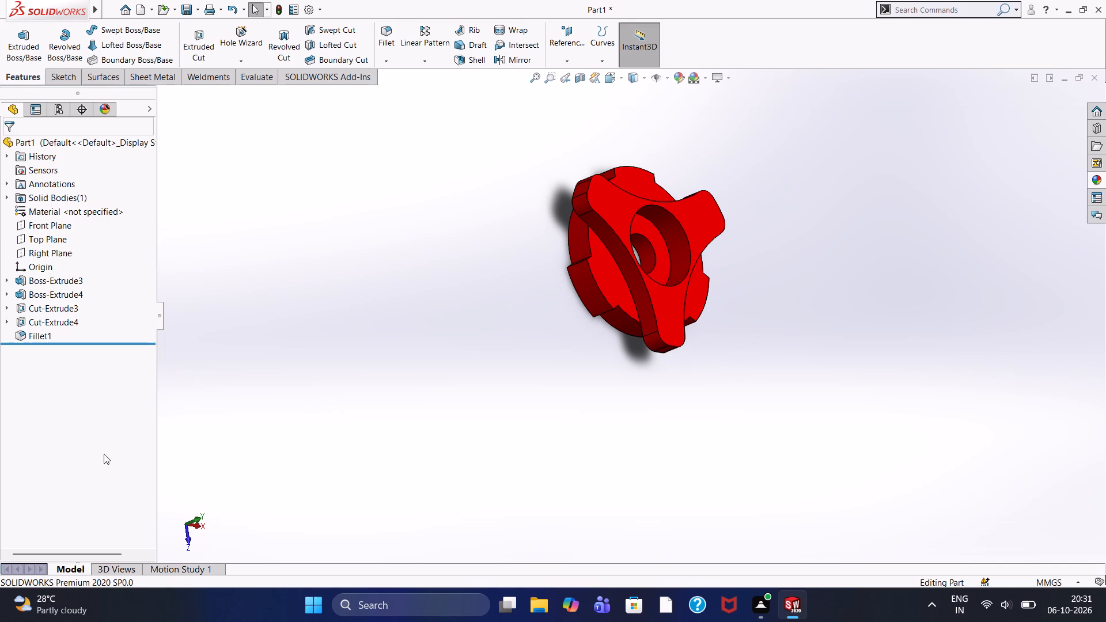
scroll(662, 292, "down", 1)
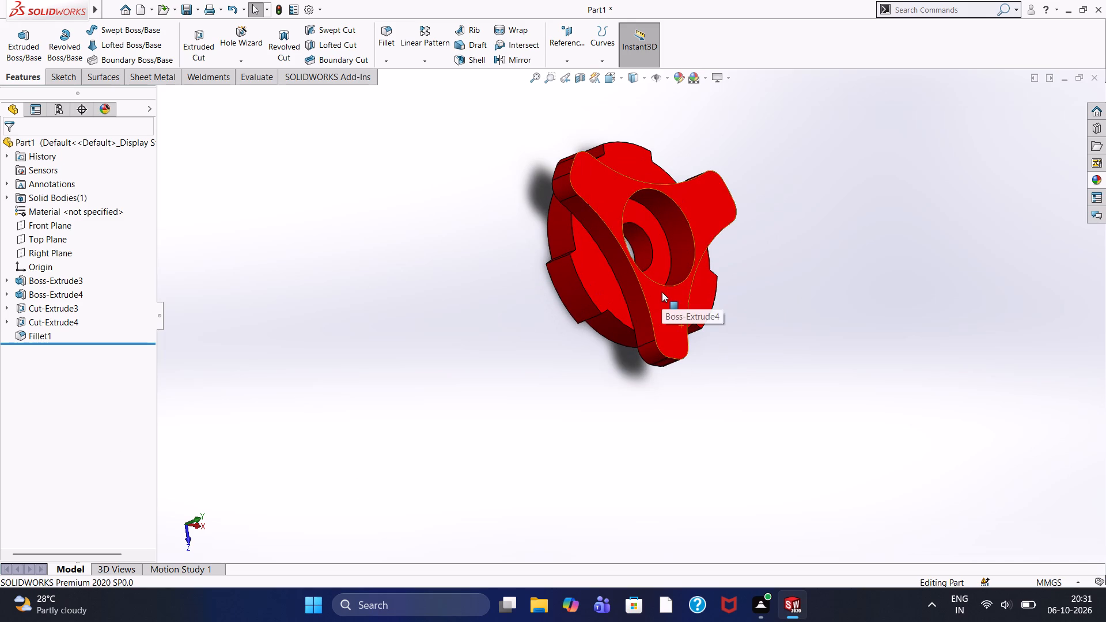
scroll(660, 282, "up", 1)
scroll(660, 282, "down", 1)
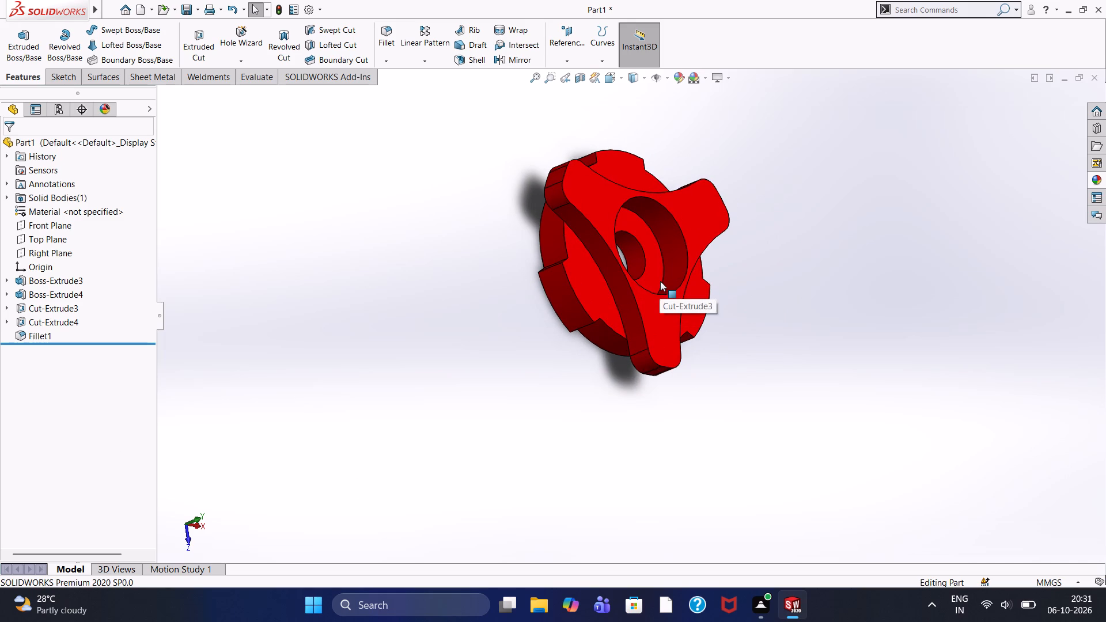
scroll(609, 200, "up", 3)
scroll(559, 251, "down", 3)
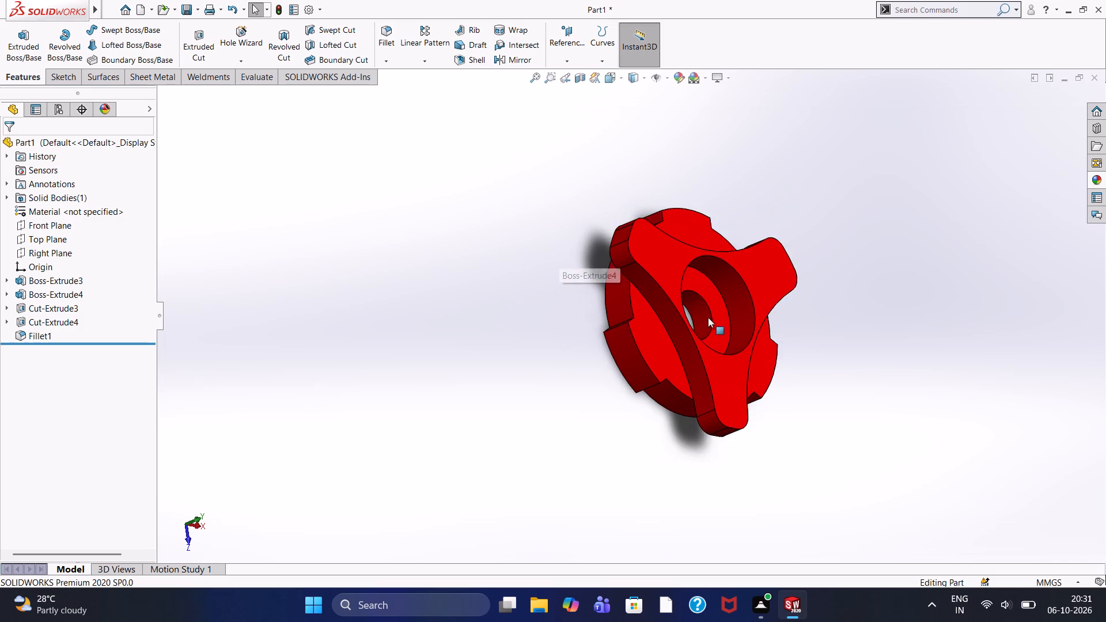
scroll(691, 312, "up", 2)
scroll(686, 309, "down", 2)
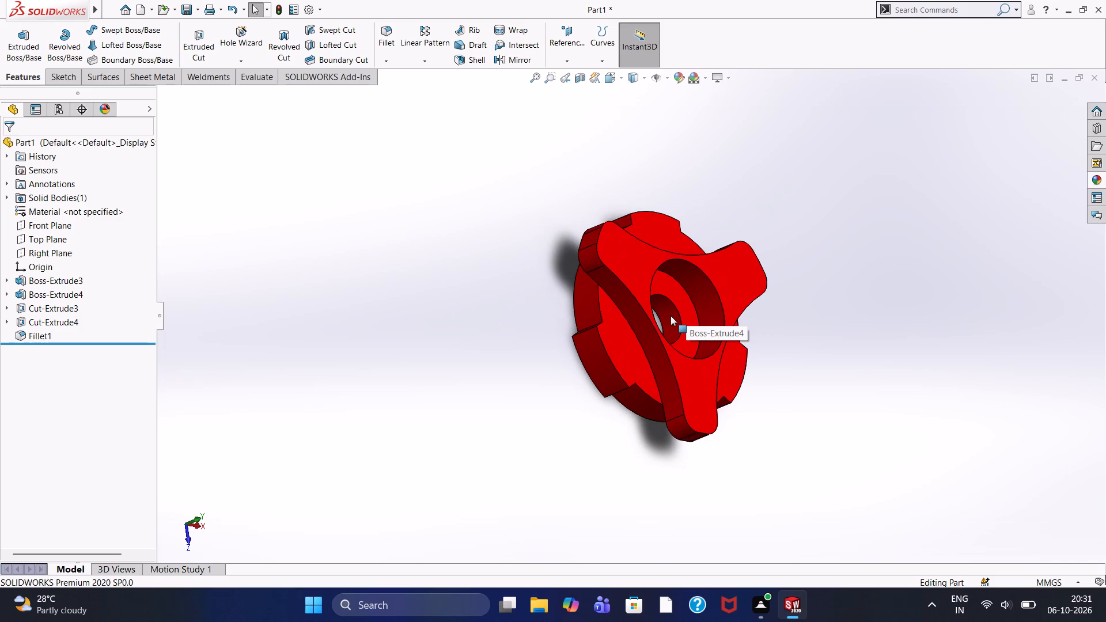
Examine the three-armed boss, central pocket, through hole and notched rim at varying distances and from a more face-on angle.
scroll(671, 316, "up", 1)
scroll(671, 316, "down", 2)
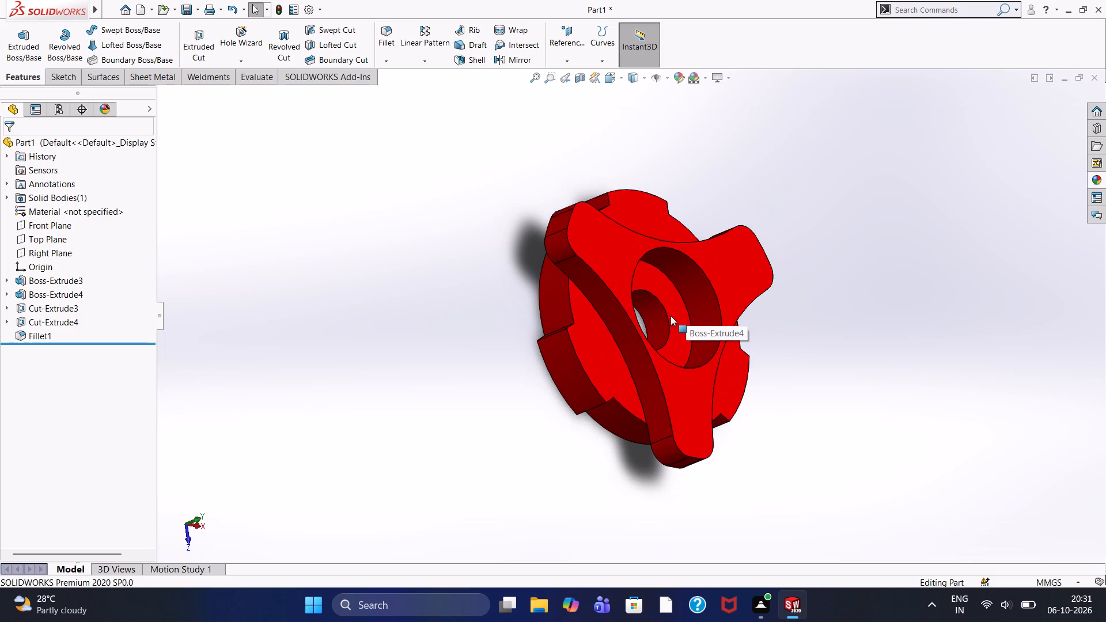
scroll(671, 316, "up", 2)
scroll(671, 316, "down", 2)
scroll(671, 316, "up", 2)
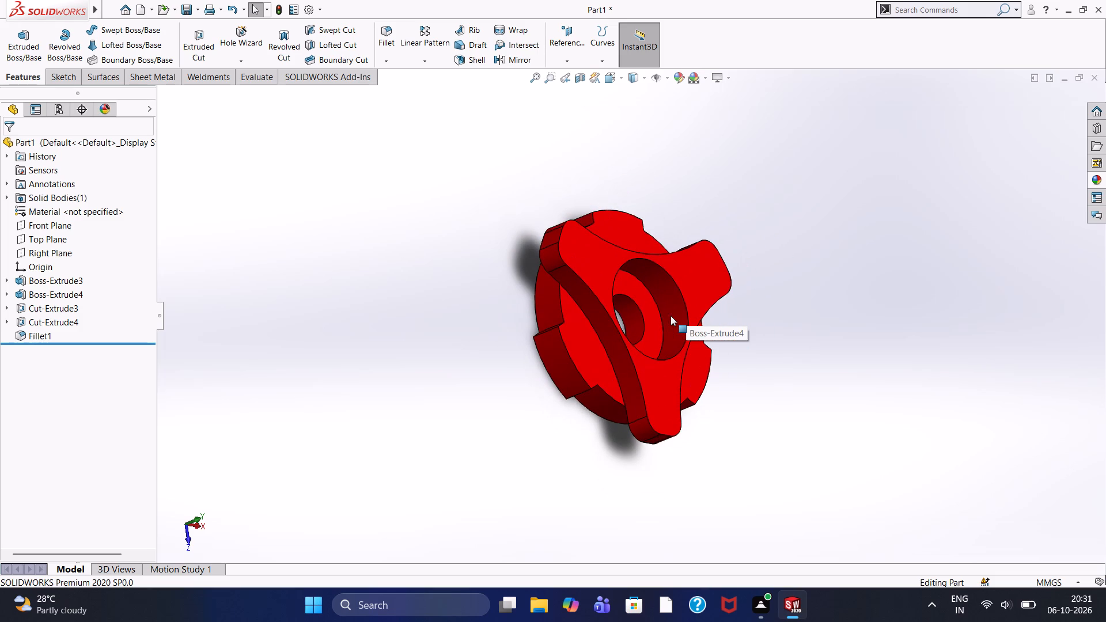
scroll(671, 316, "down", 1)
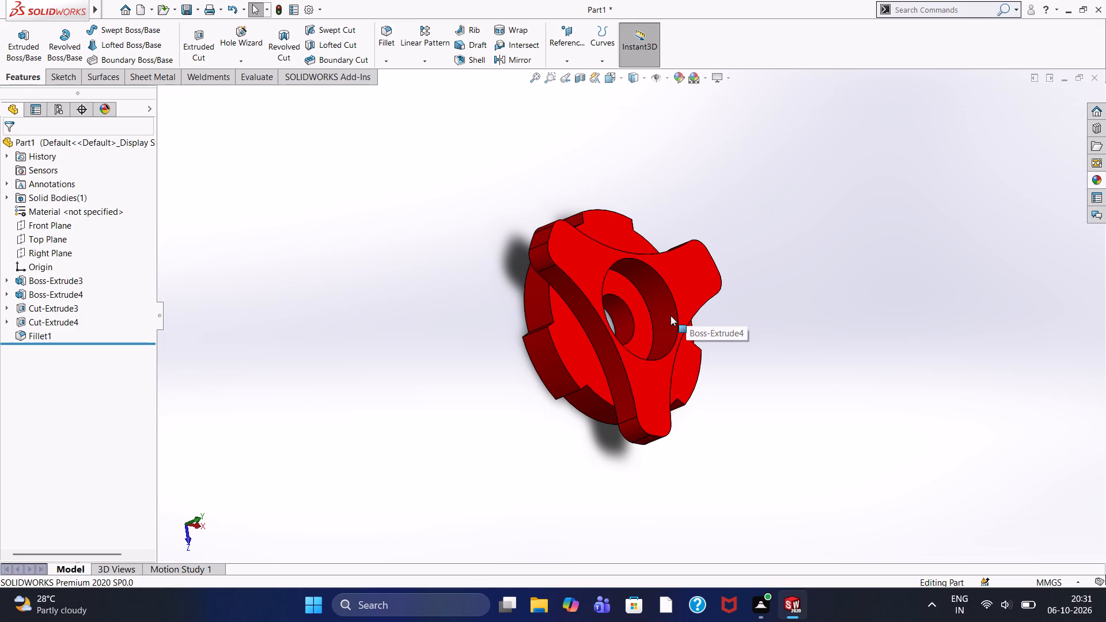
scroll(607, 290, "down", 3)
middle_click_drag(412, 316, 340, 291)
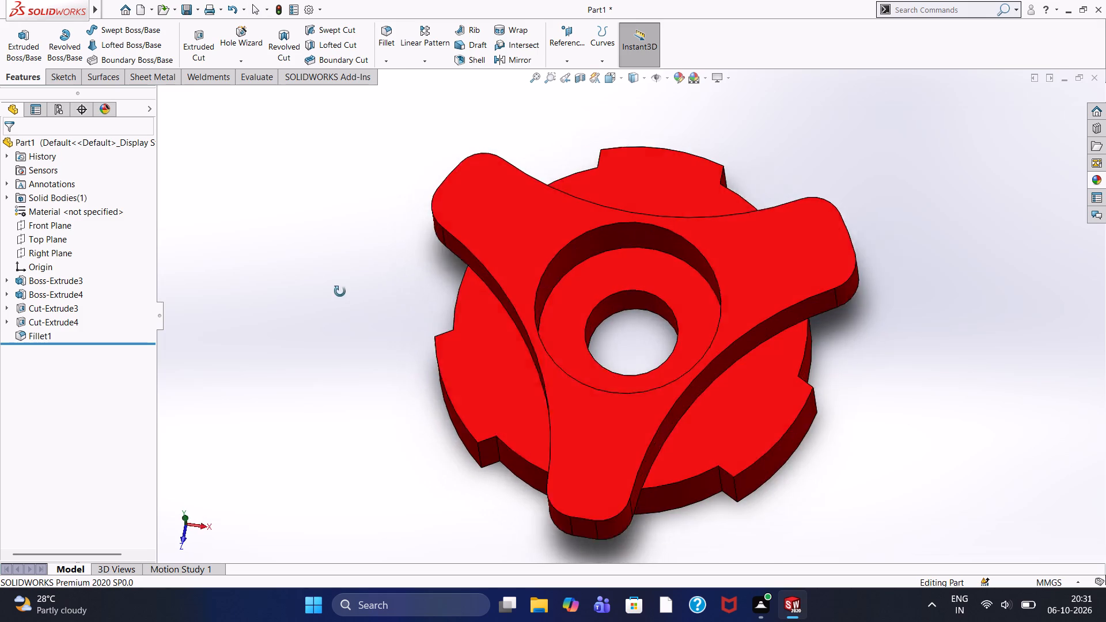
middle_click_drag(340, 291, 329, 289)
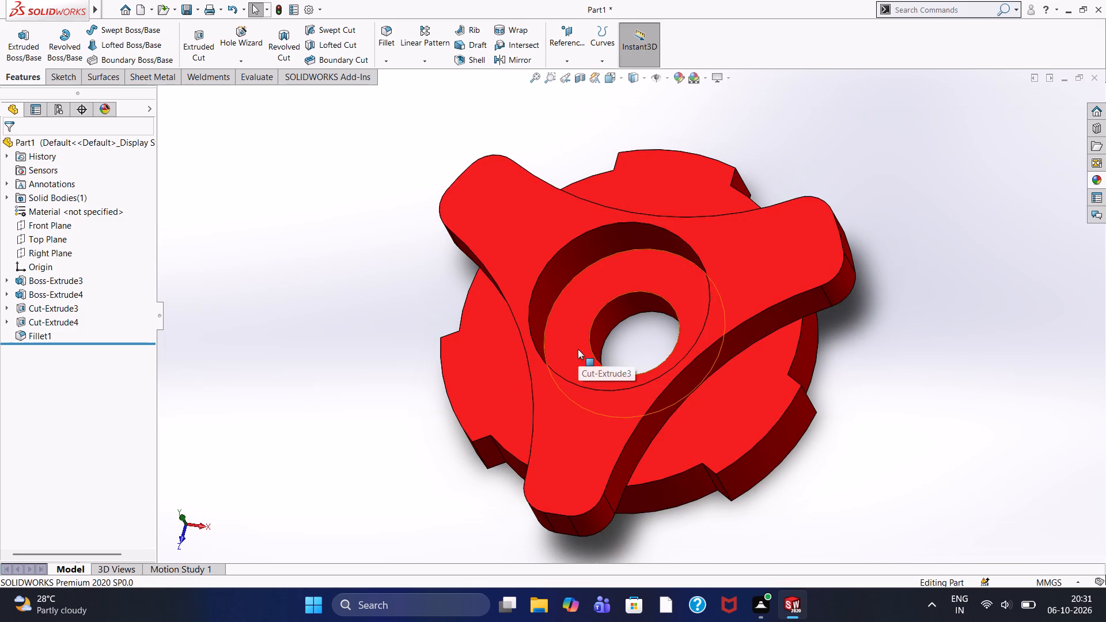
scroll(586, 339, "up", 3)
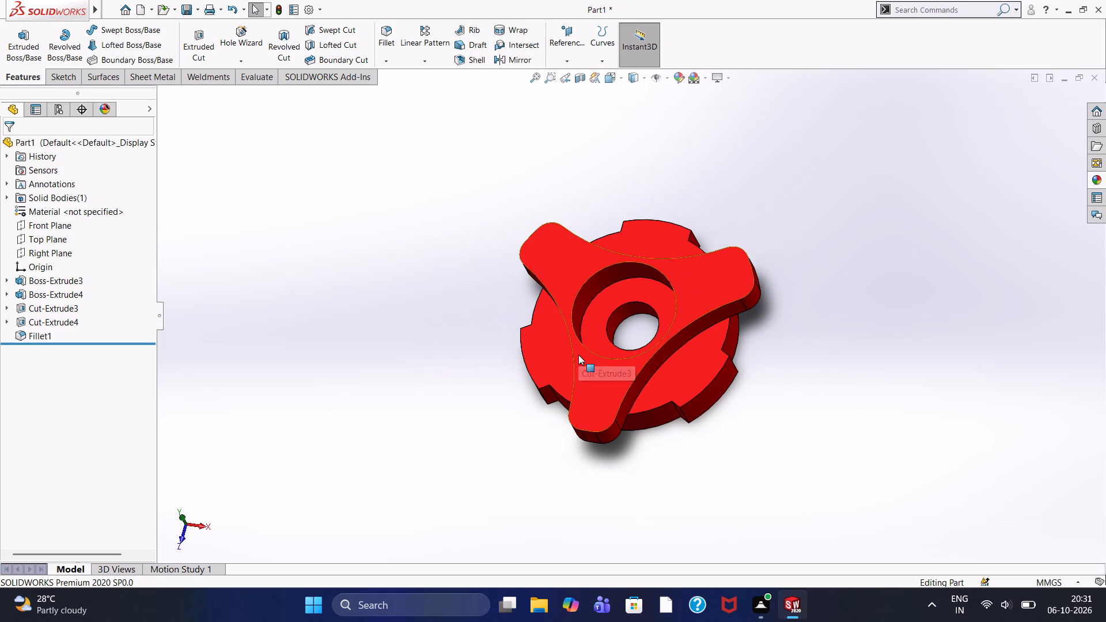
scroll(642, 344, "up", 2)
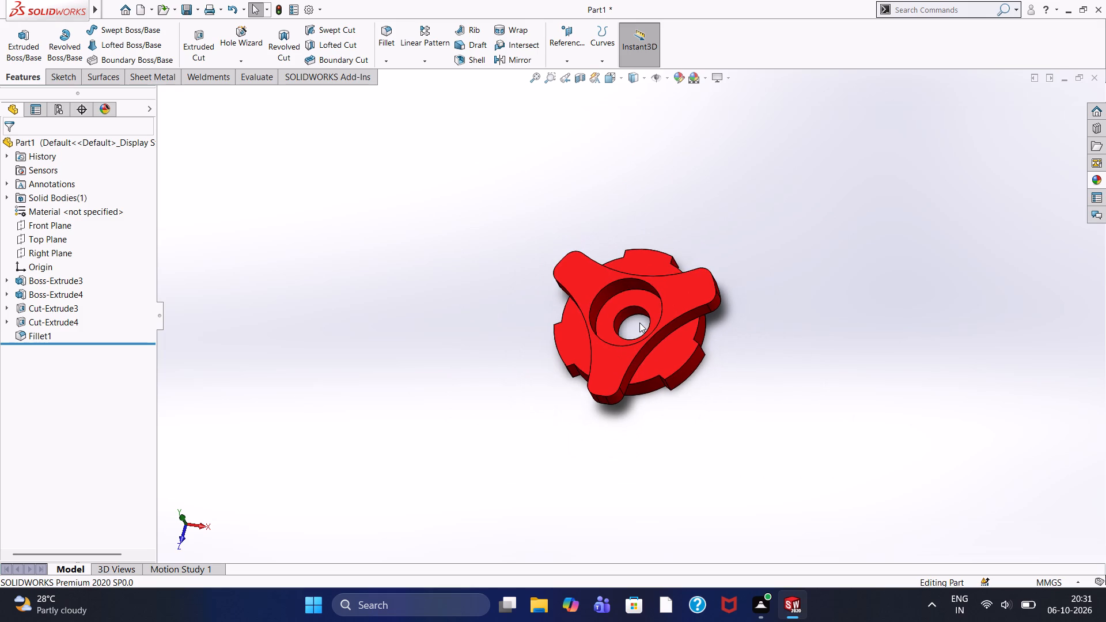
scroll(639, 323, "down", 2)
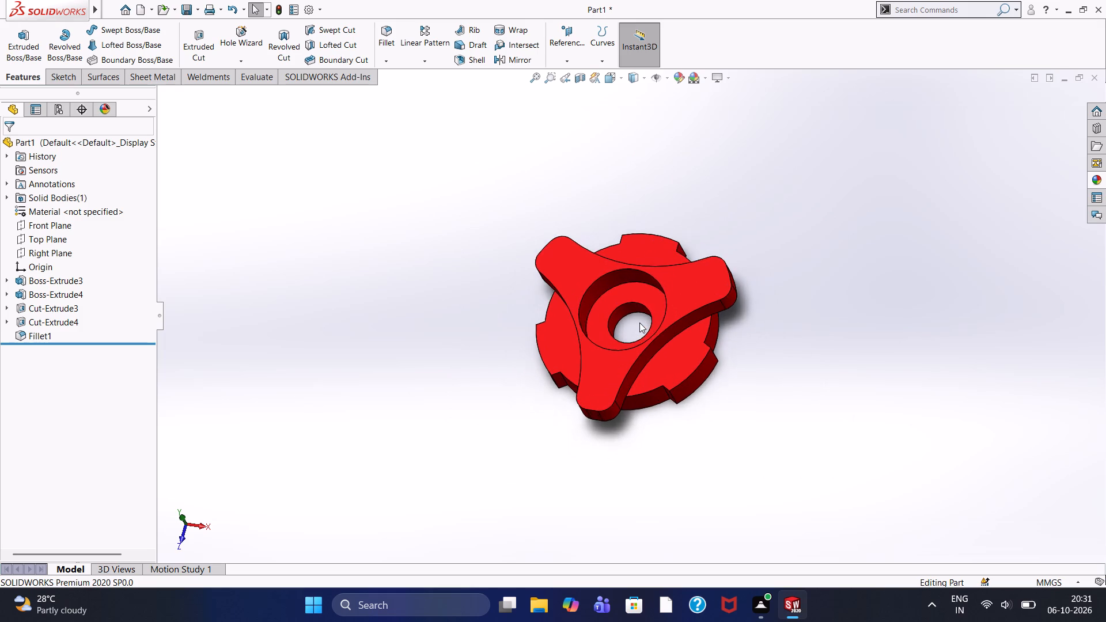
scroll(639, 323, "down", 2)
scroll(639, 323, "up", 4)
scroll(639, 323, "down", 2)
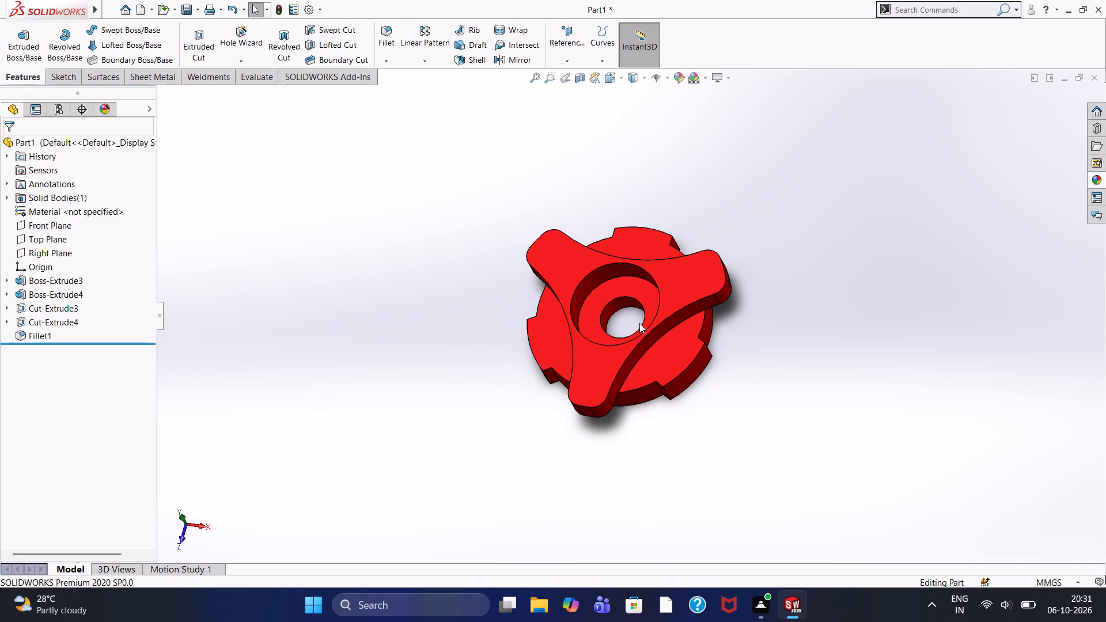
scroll(639, 323, "down", 2)
scroll(639, 323, "up", 2)
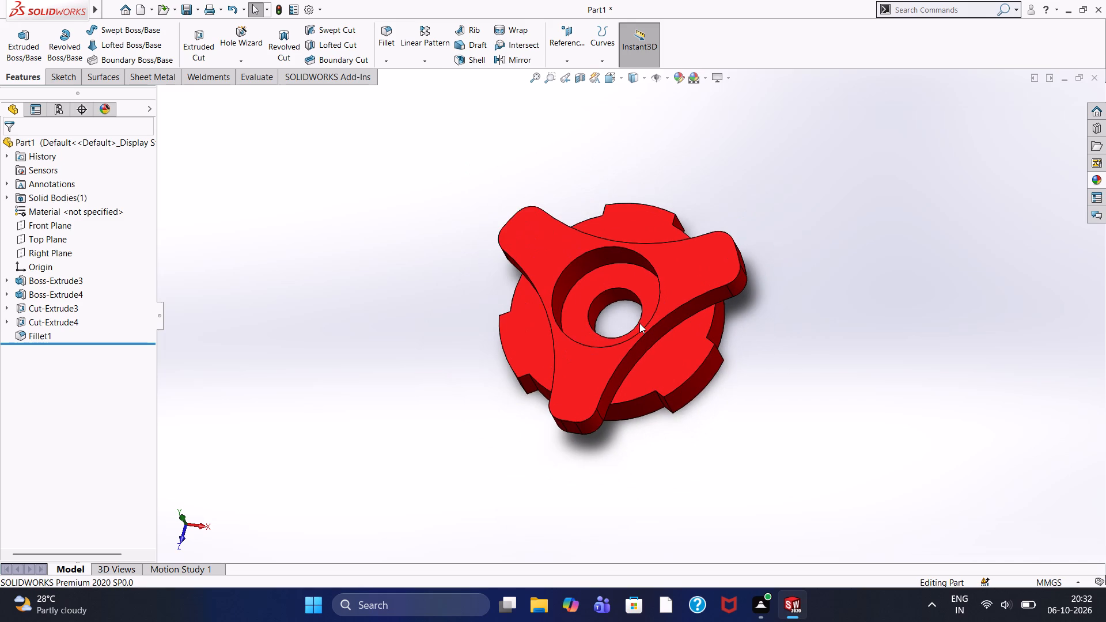
scroll(639, 323, "up", 2)
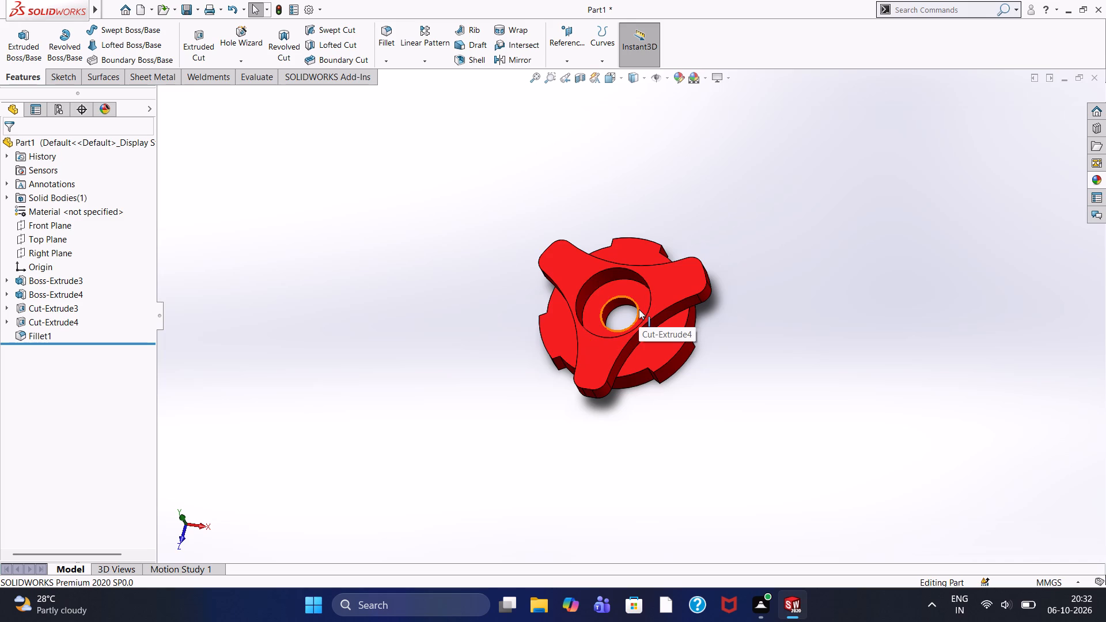
Begin a symmetric 2 mm radius fillet on the four edges bounding the outer face of one projecting rim segment.
left_click(387, 32)
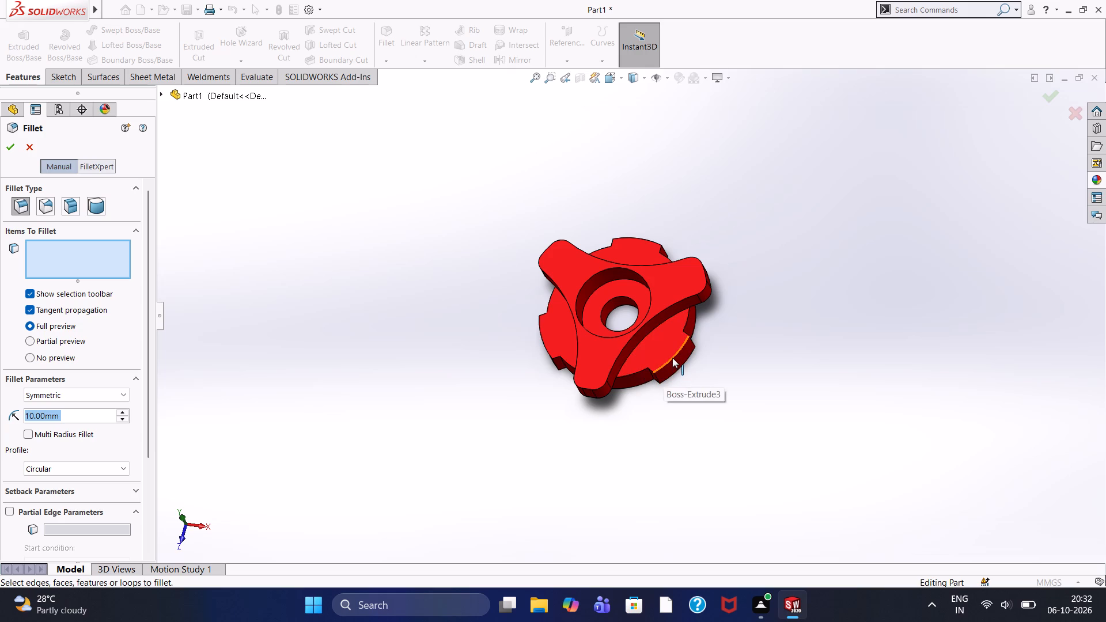
scroll(565, 435, "up", 2)
scroll(565, 435, "down", 2)
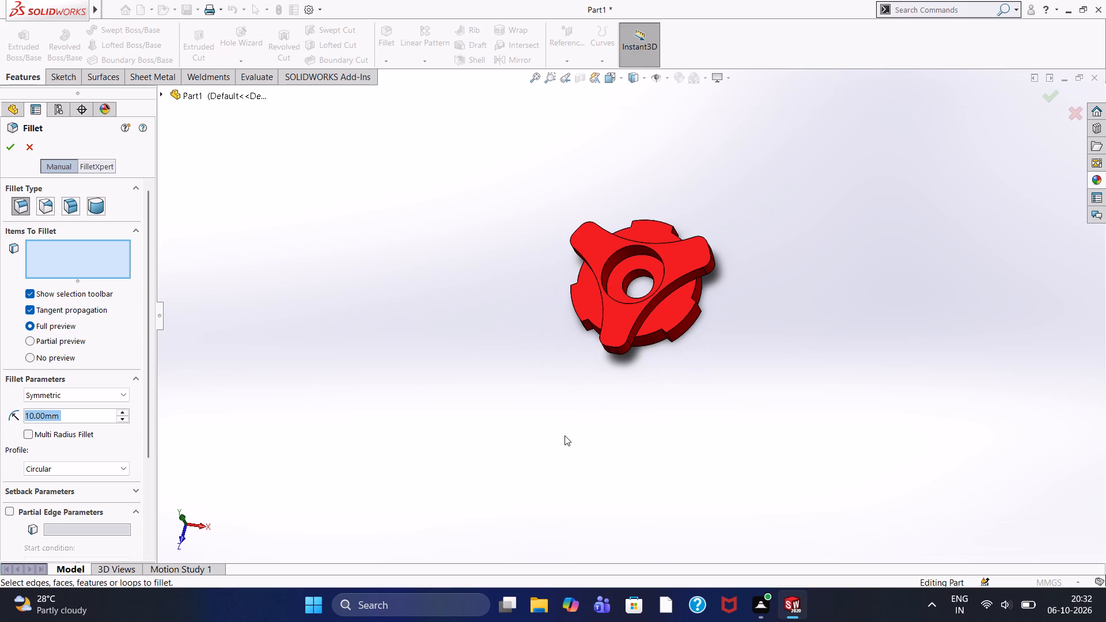
scroll(565, 435, "up", 2)
scroll(565, 435, "down", 2)
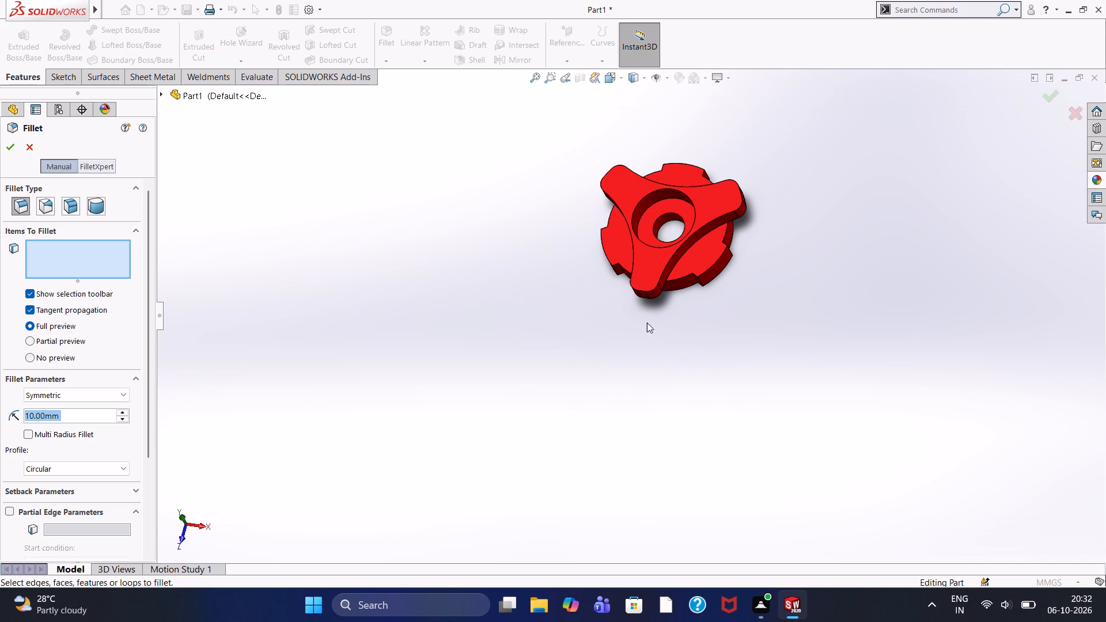
scroll(650, 312, "down", 1)
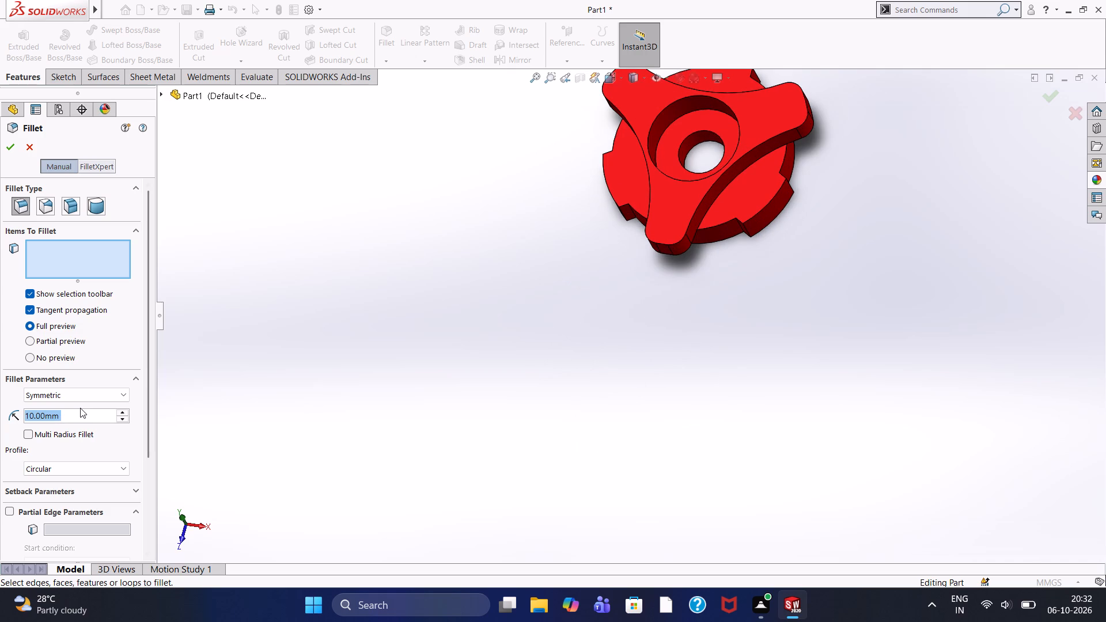
key("2")
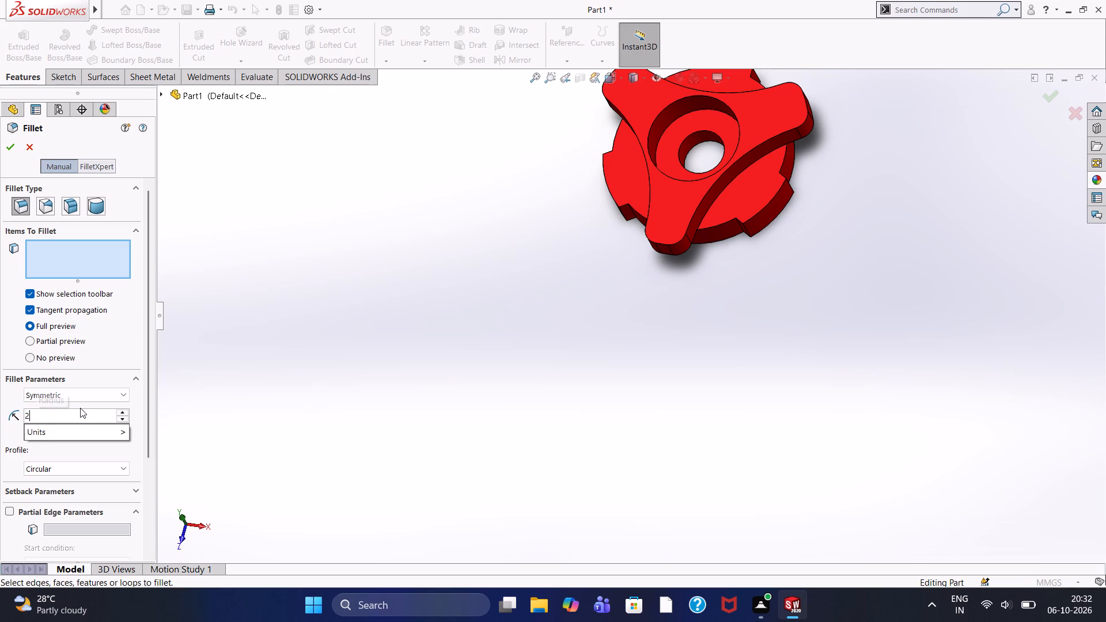
key("Return")
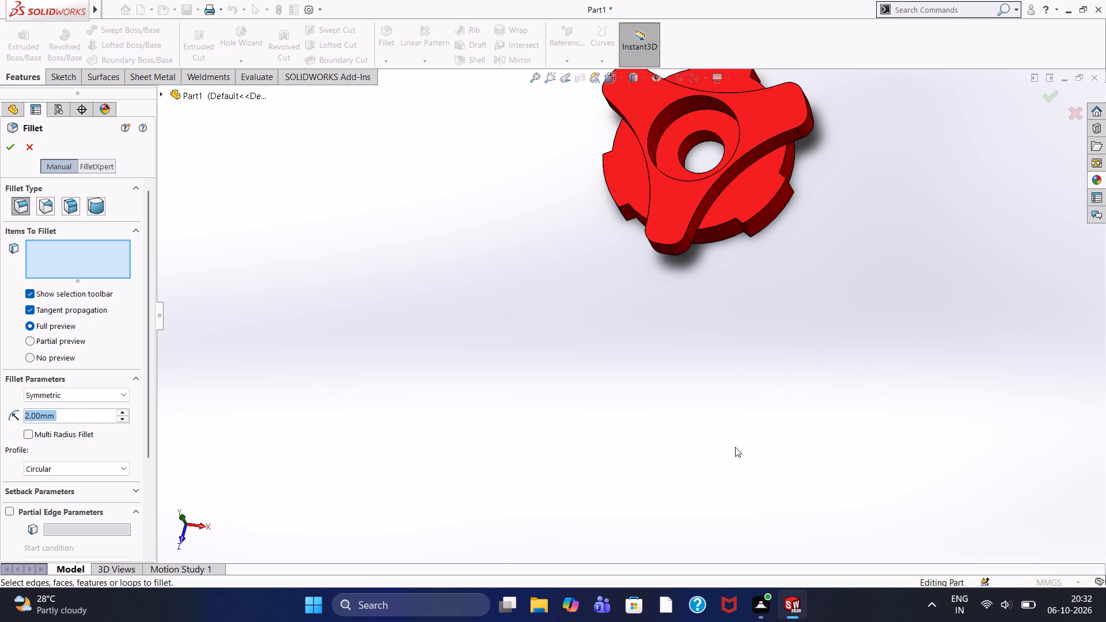
scroll(790, 275, "down", 2)
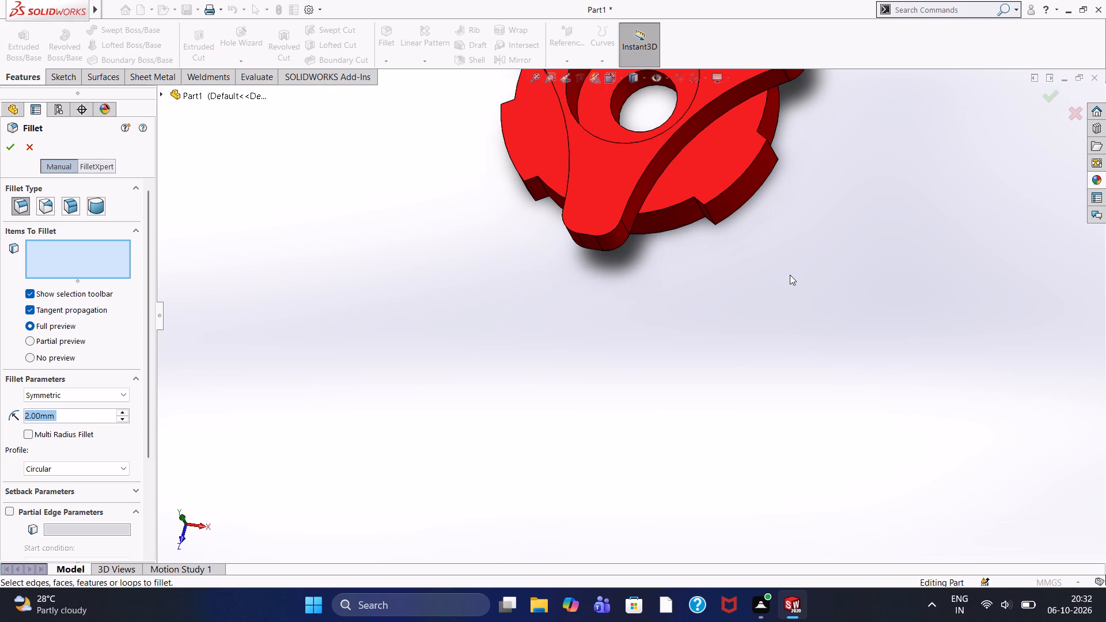
scroll(790, 272, "down", 2)
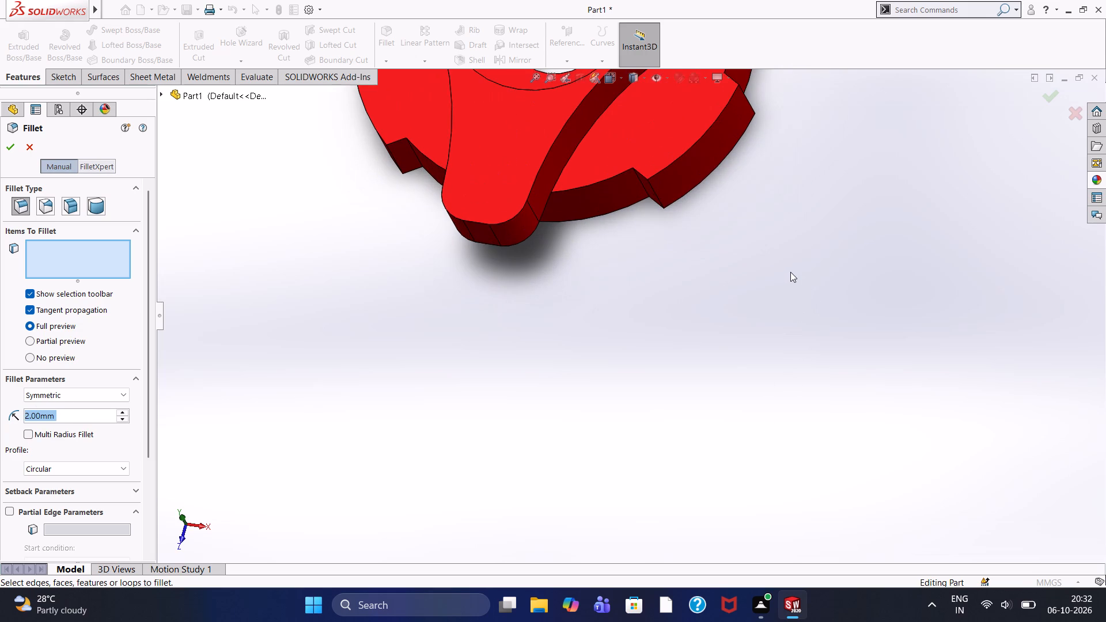
scroll(780, 208, "down", 1)
scroll(685, 166, "up", 1)
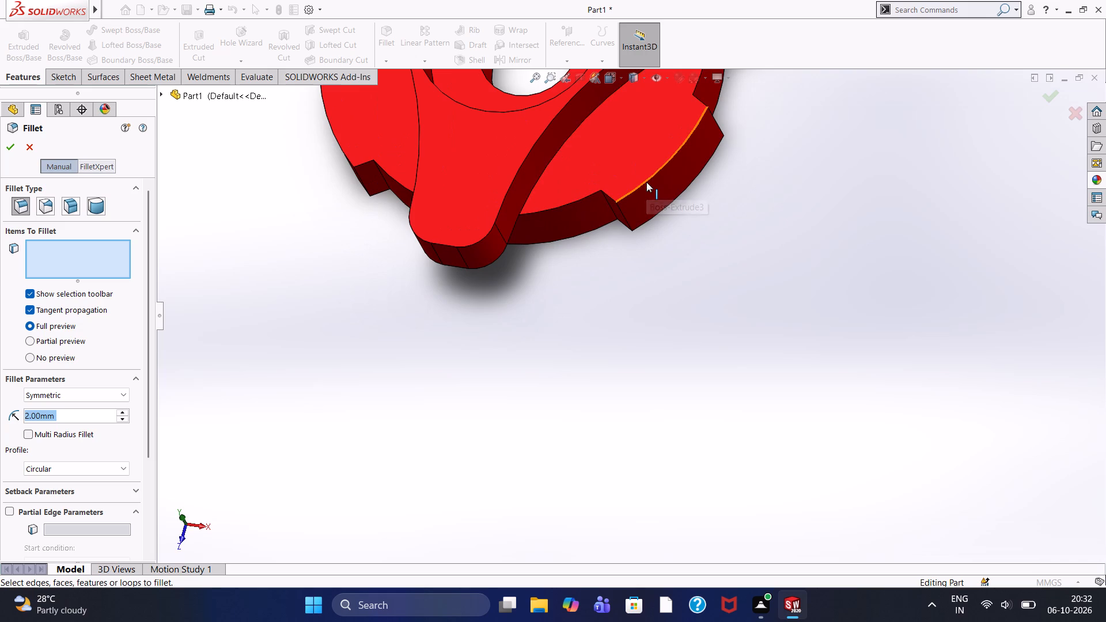
left_click(646, 182)
left_click(660, 211)
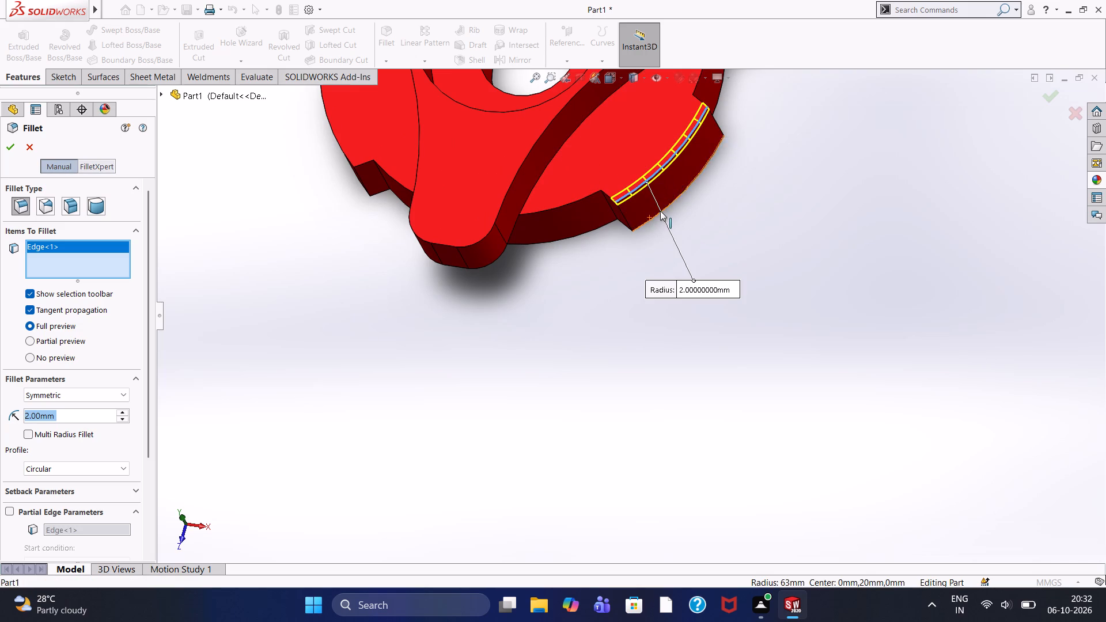
left_click(623, 214)
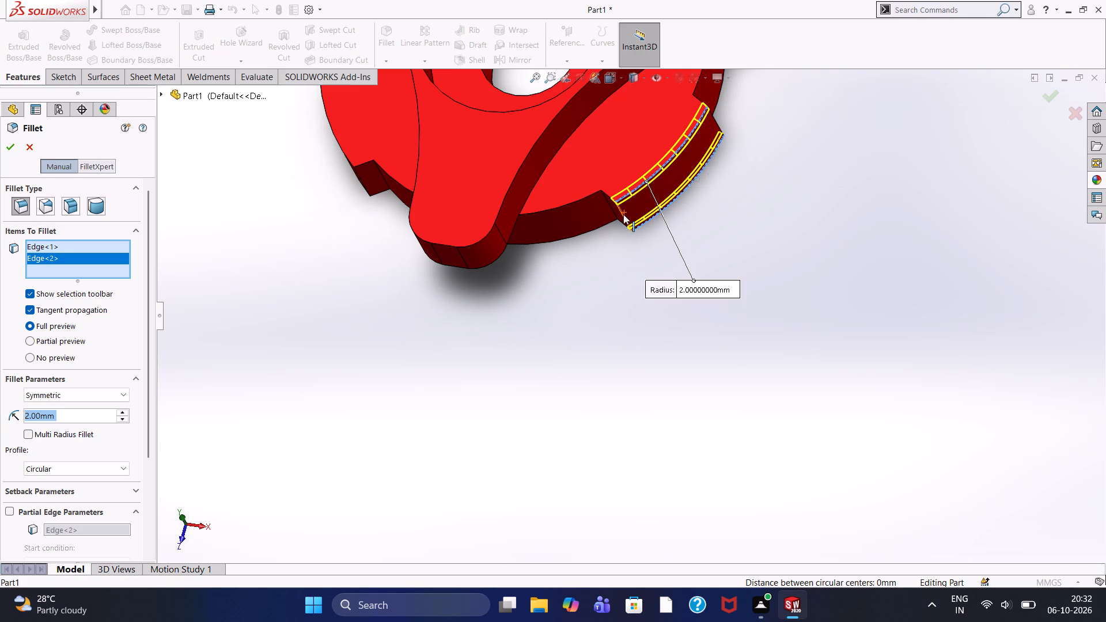
middle_click_drag(781, 204, 707, 294)
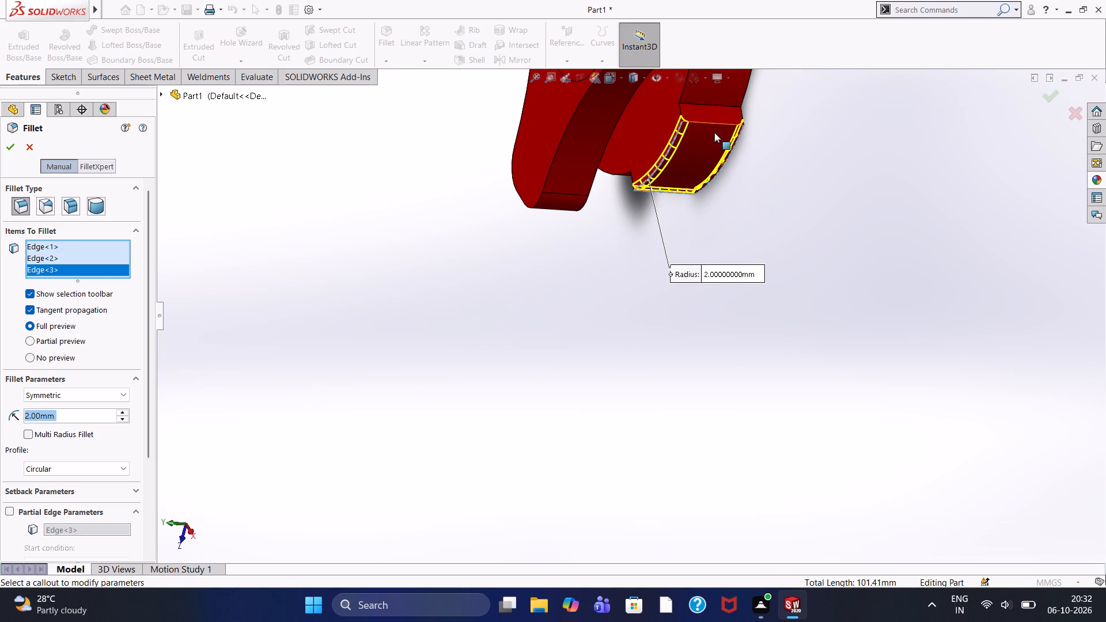
left_click(705, 124)
Add the four edges bounding a second projecting rim segment's outer face to the 2 mm fillet.
scroll(558, 208, "up", 1)
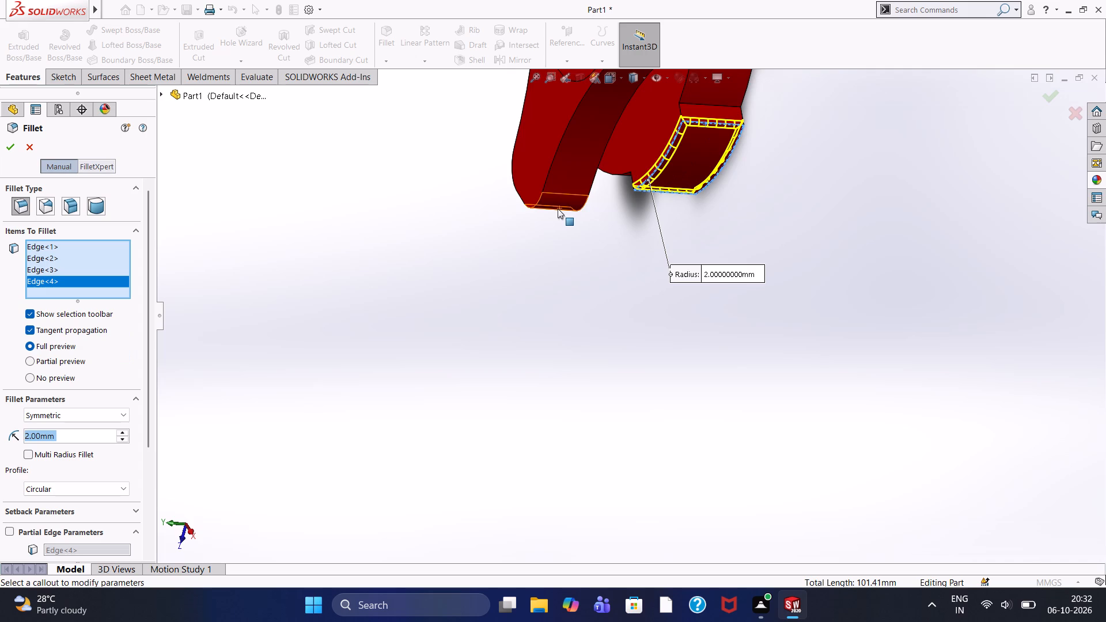
middle_click_drag(464, 230, 634, 257)
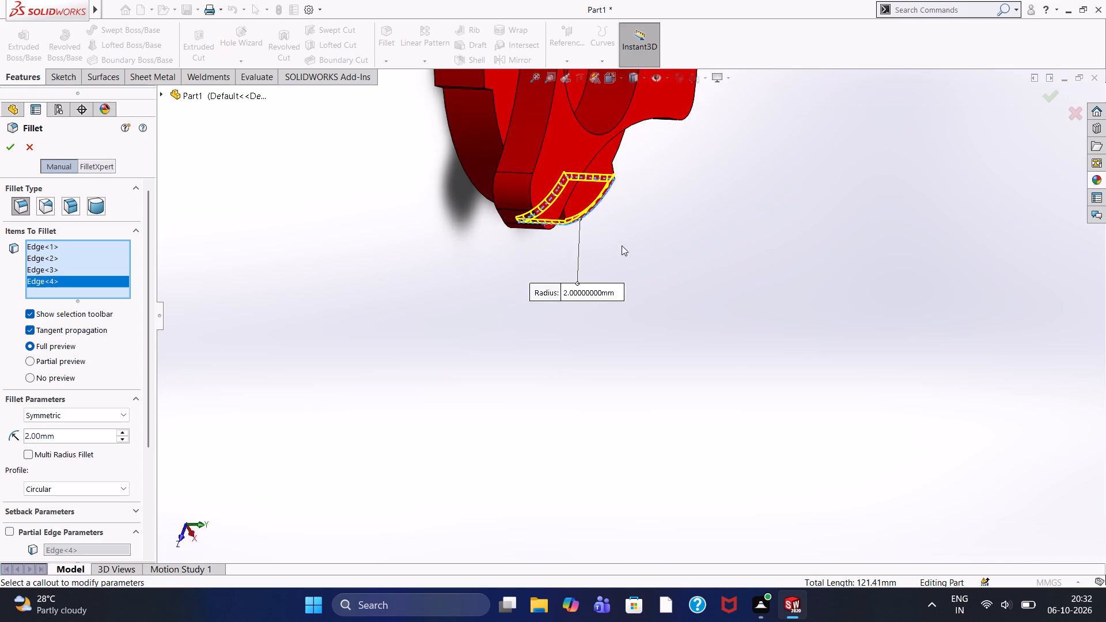
scroll(409, 153, "up", 8)
scroll(525, 183, "down", 5)
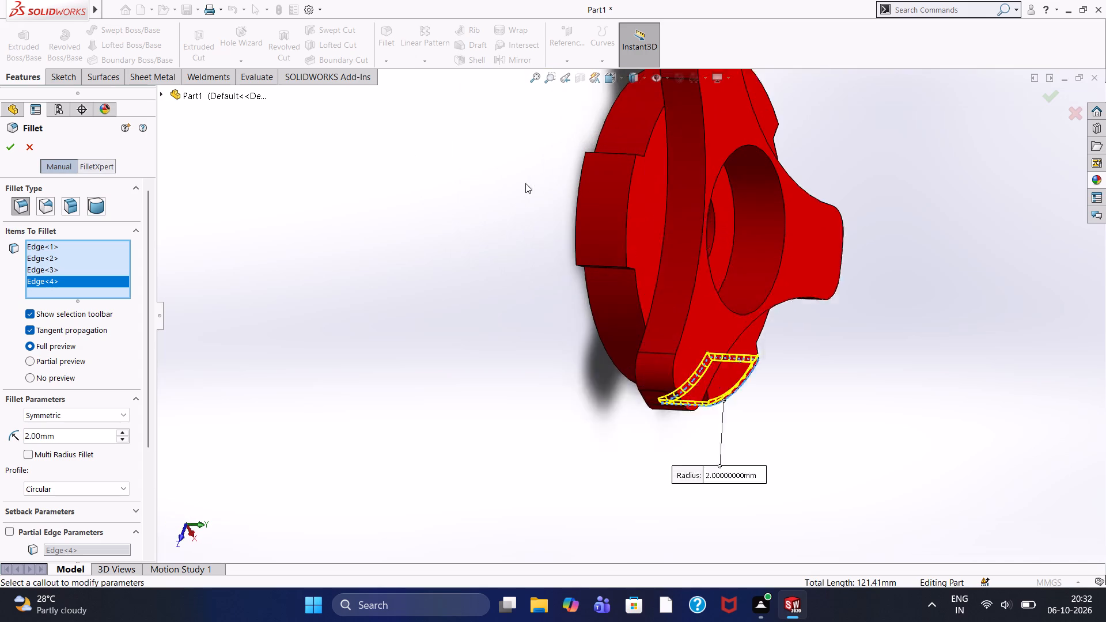
left_click(653, 230)
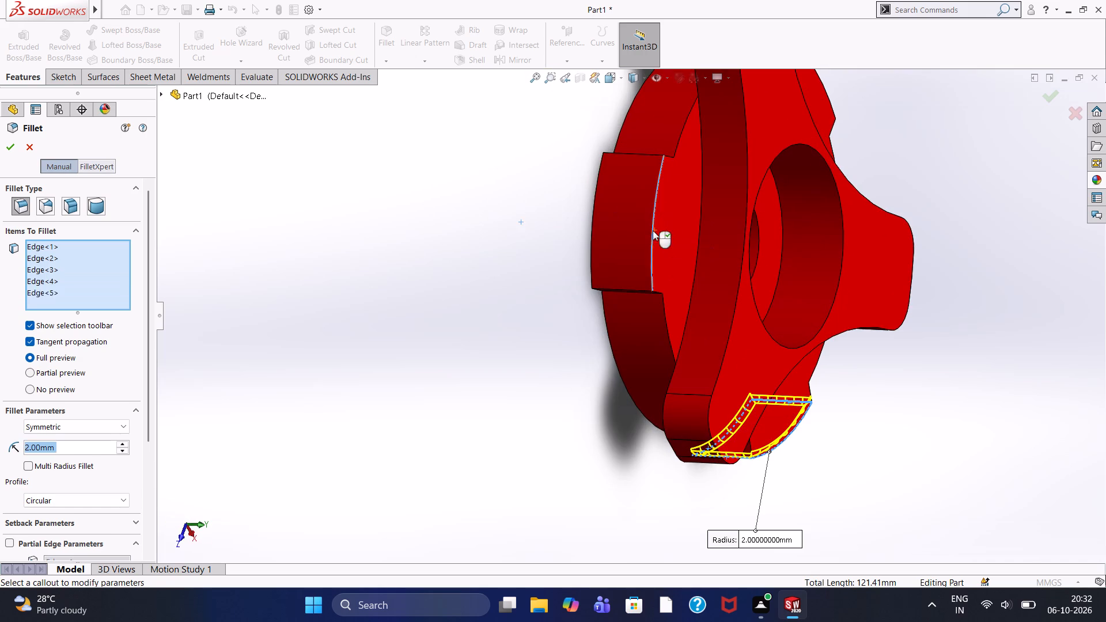
left_click(591, 244)
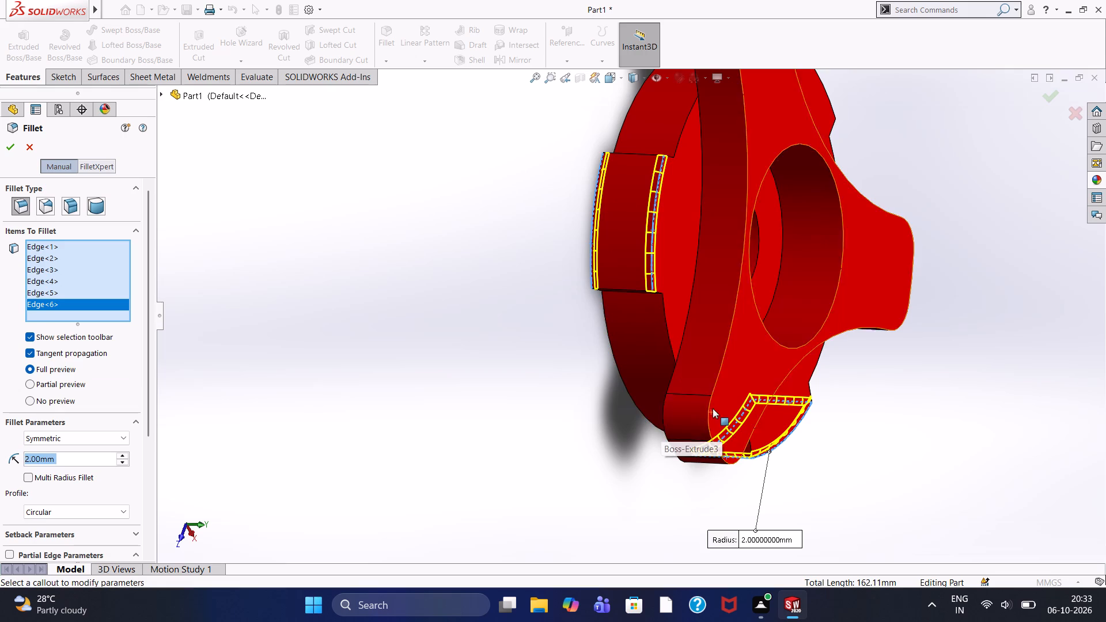
left_click(631, 290)
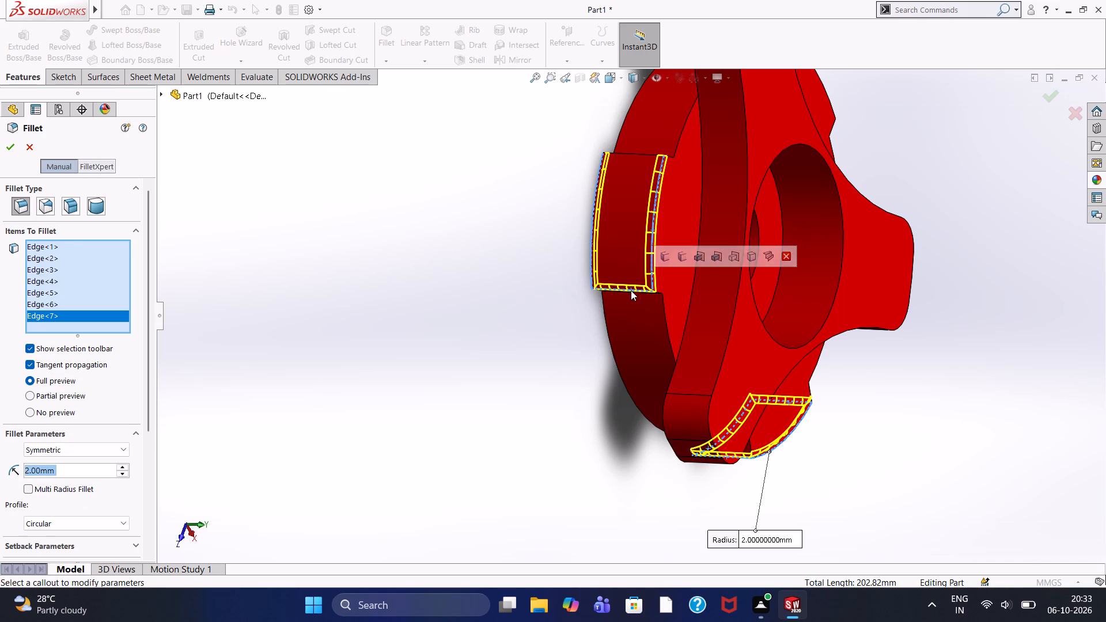
left_click(644, 156)
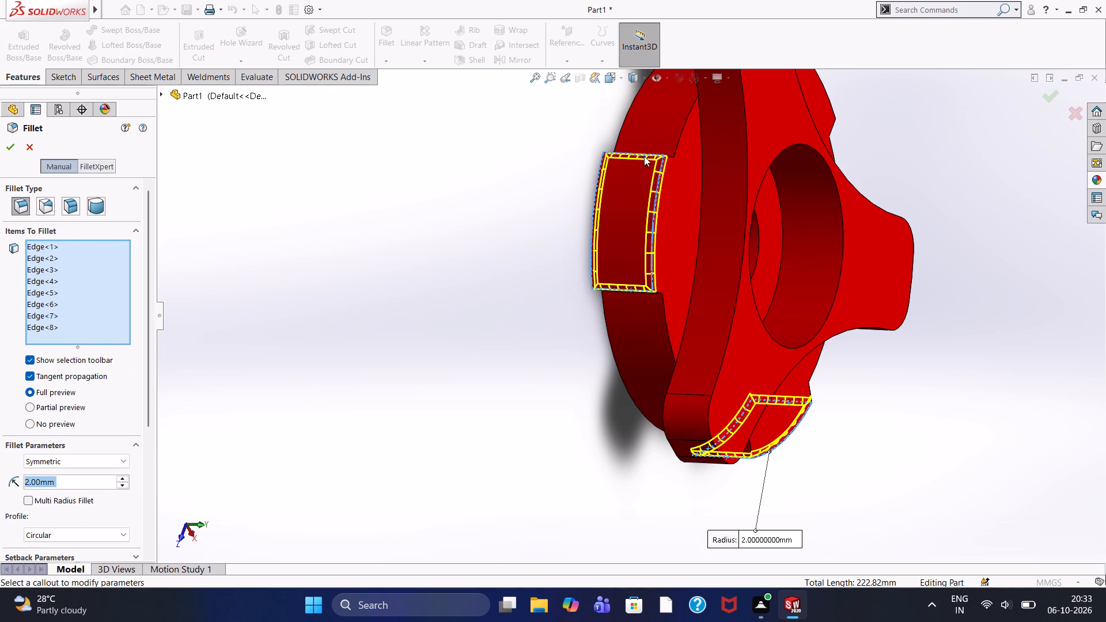
Add one short end edge of the third projecting rim segment's outer face to the 2 mm fillet, keeping only edges selected.
scroll(528, 253, "up", 3)
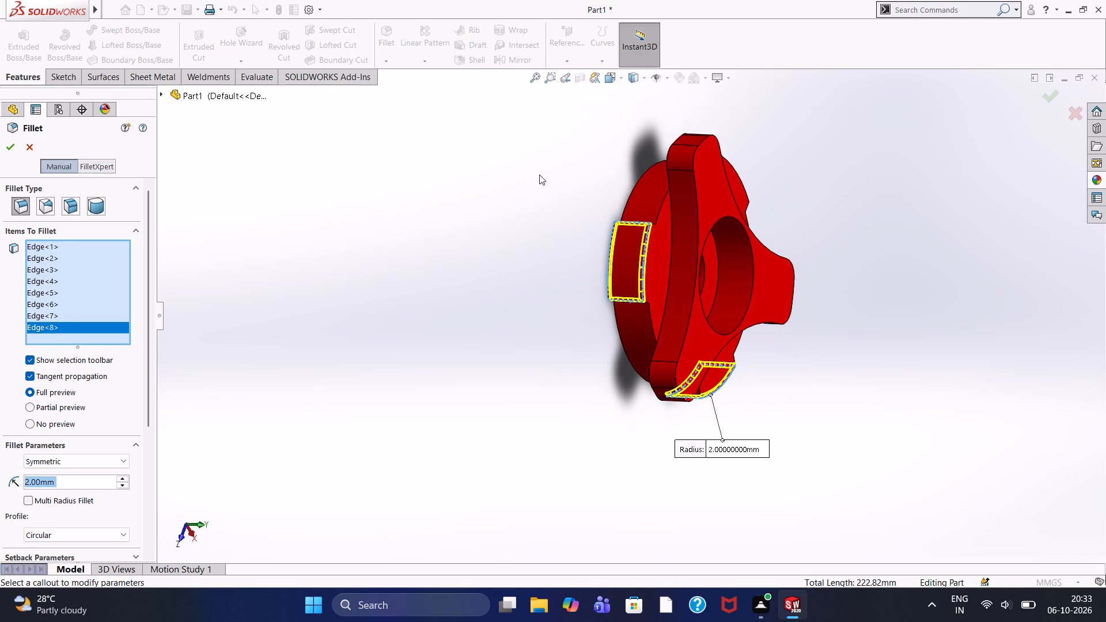
middle_click_drag(591, 162, 558, 373)
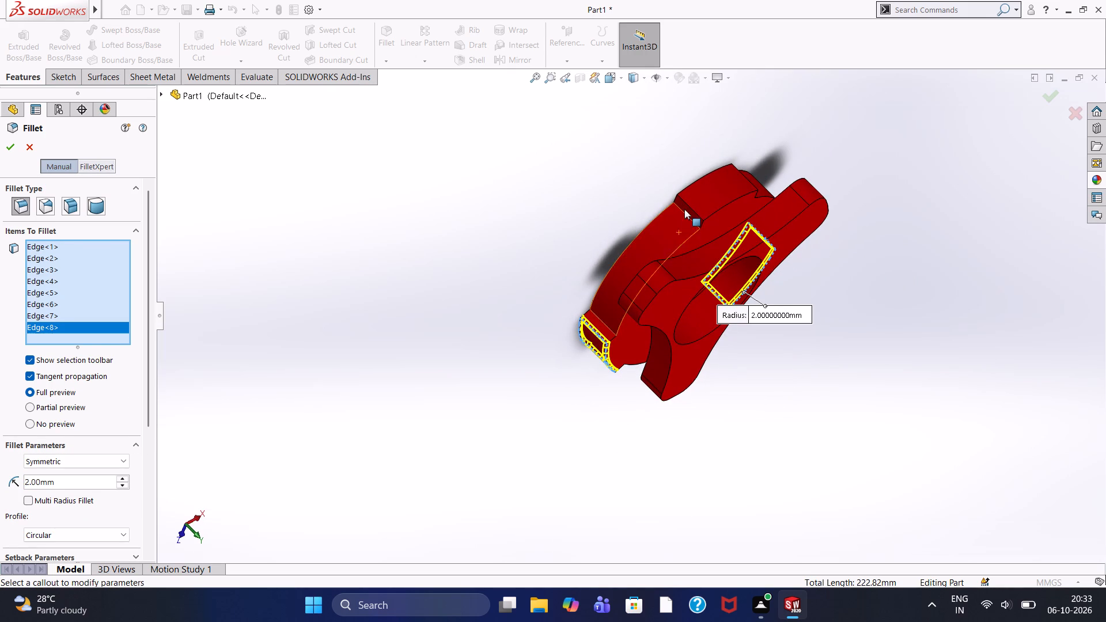
left_click(687, 206)
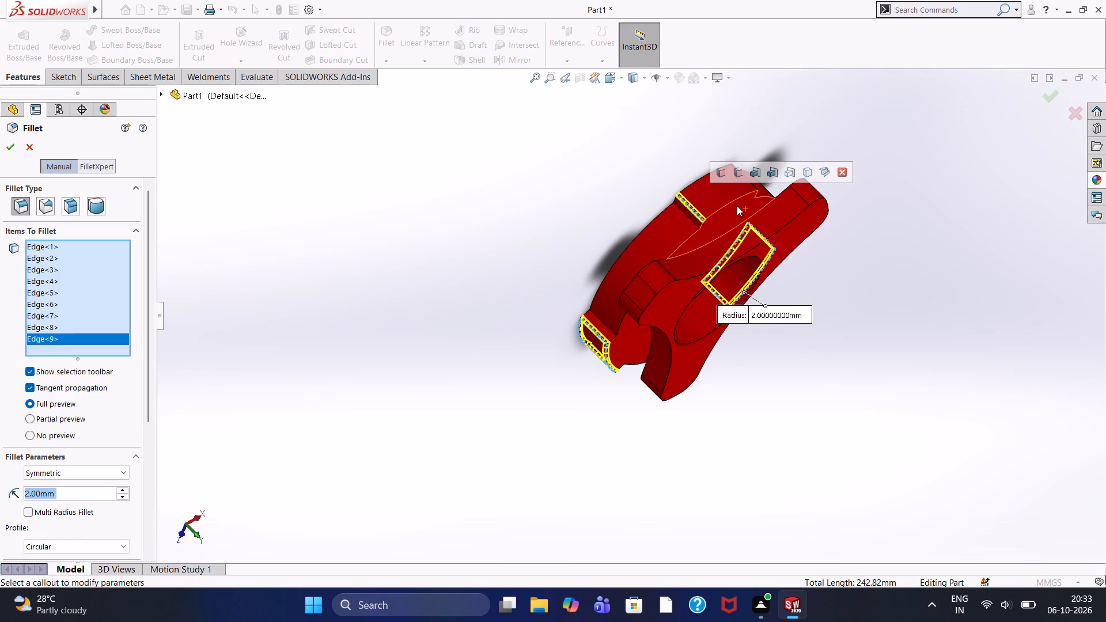
left_click(728, 202)
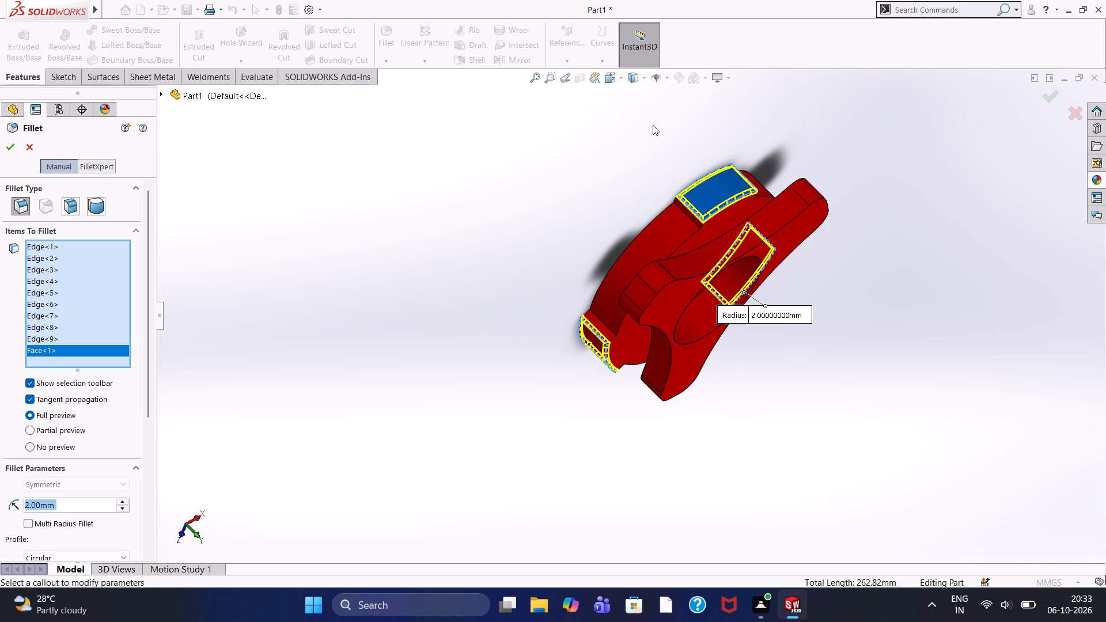
middle_click_drag(618, 190, 531, 294)
scroll(635, 206, "up", 2)
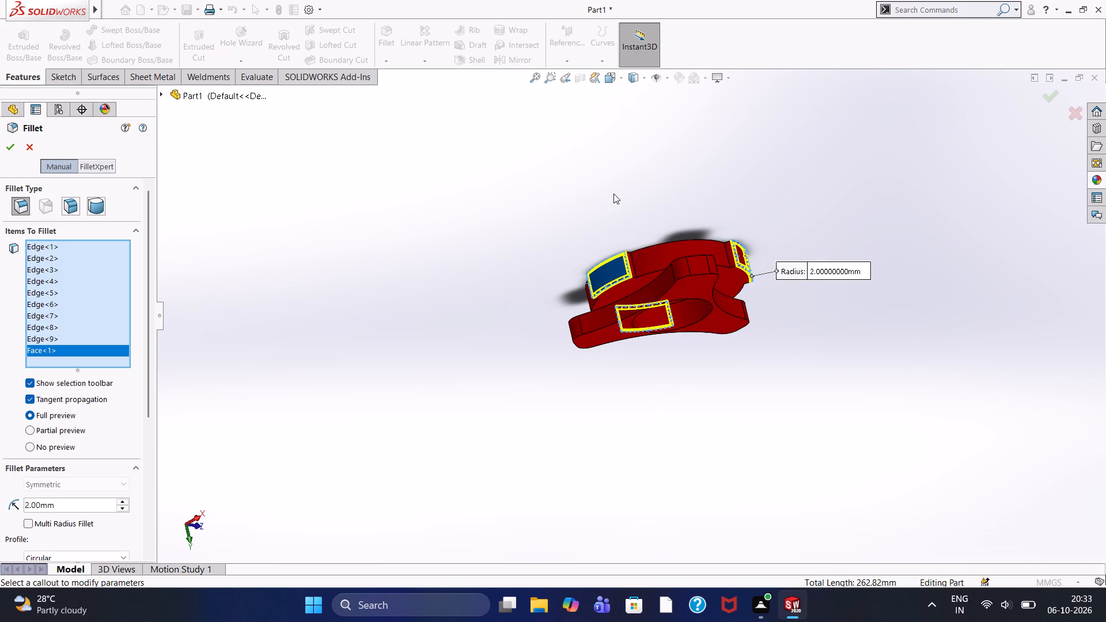
middle_click_drag(491, 302, 559, 19)
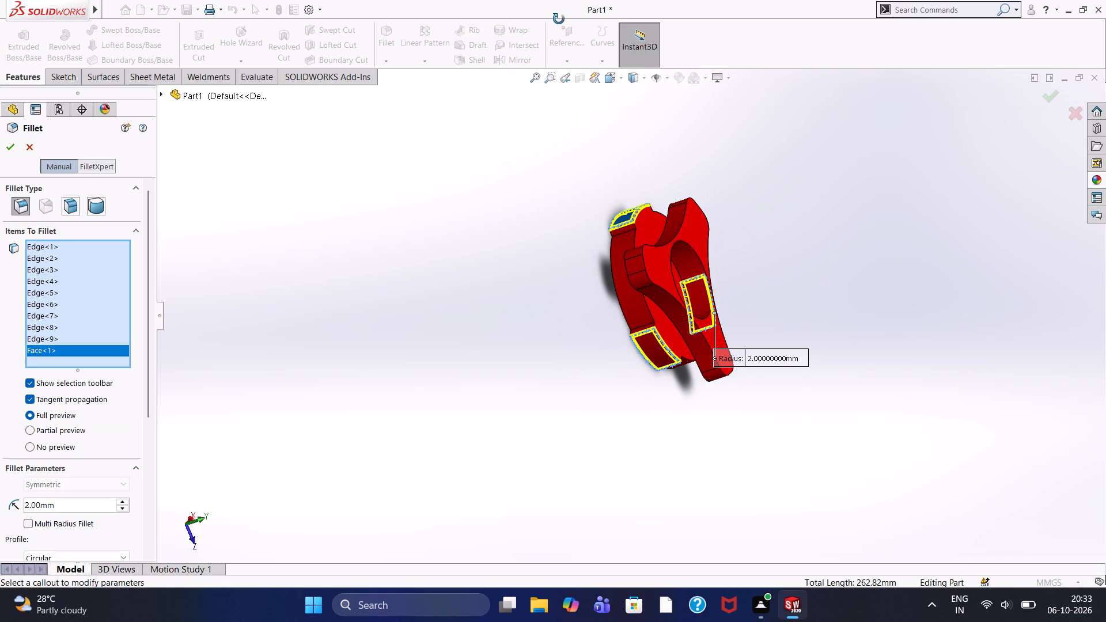
middle_click_drag(559, 19, 559, 19)
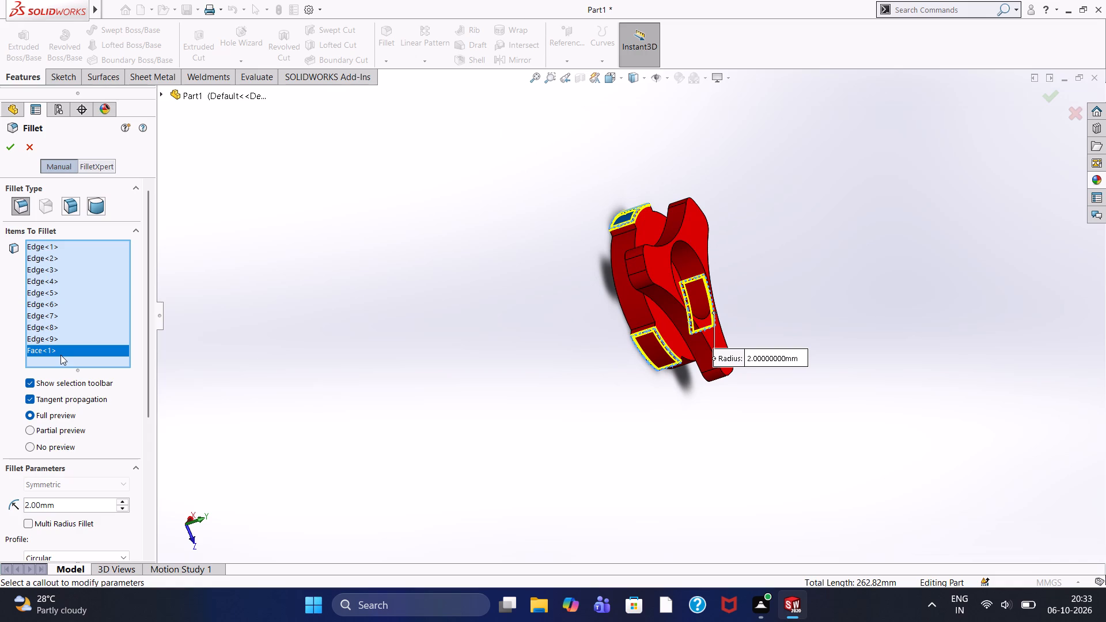
right_click(60, 355)
left_click(88, 374)
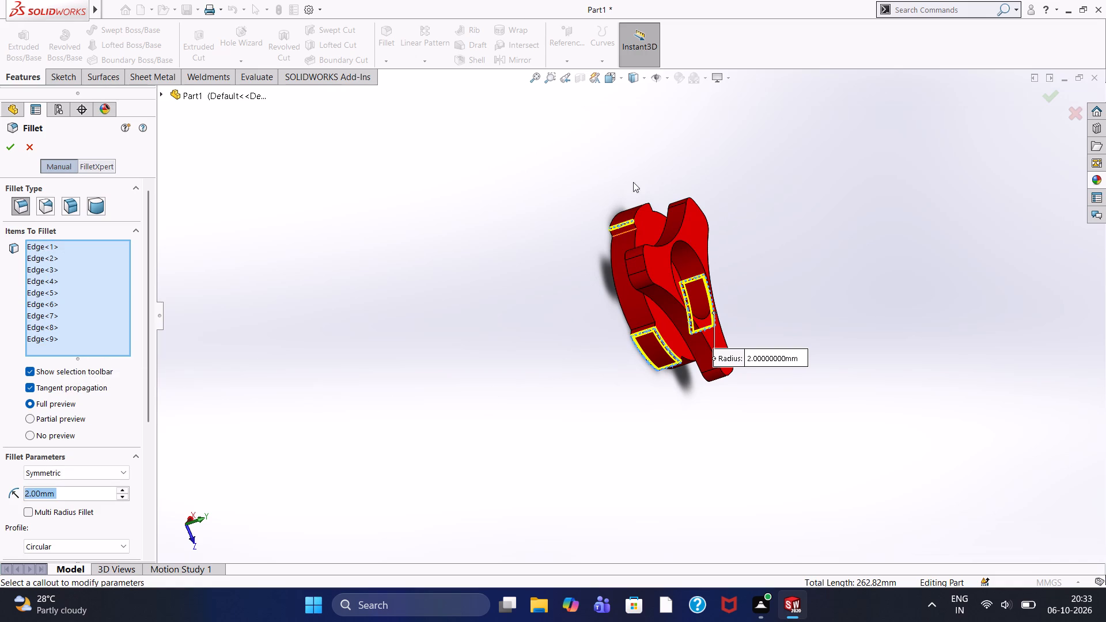
Add the remaining three edges bounding the third rim segment's outer face and apply the symmetric 2 mm fillet.
scroll(605, 189, "down", 5)
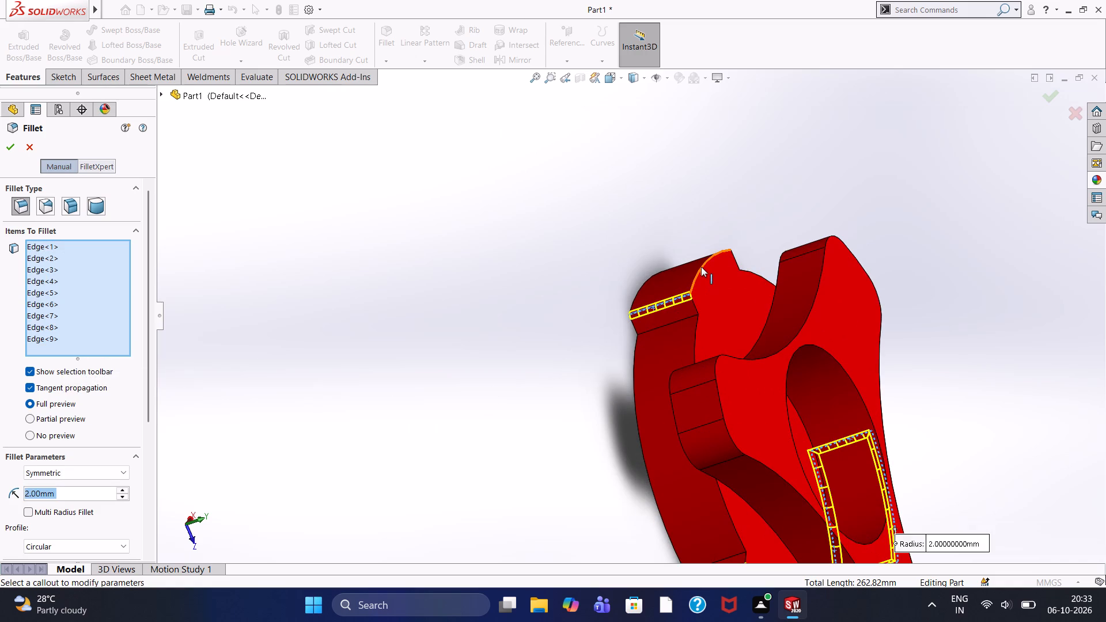
left_click(701, 267)
middle_click_drag(550, 283, 615, 380)
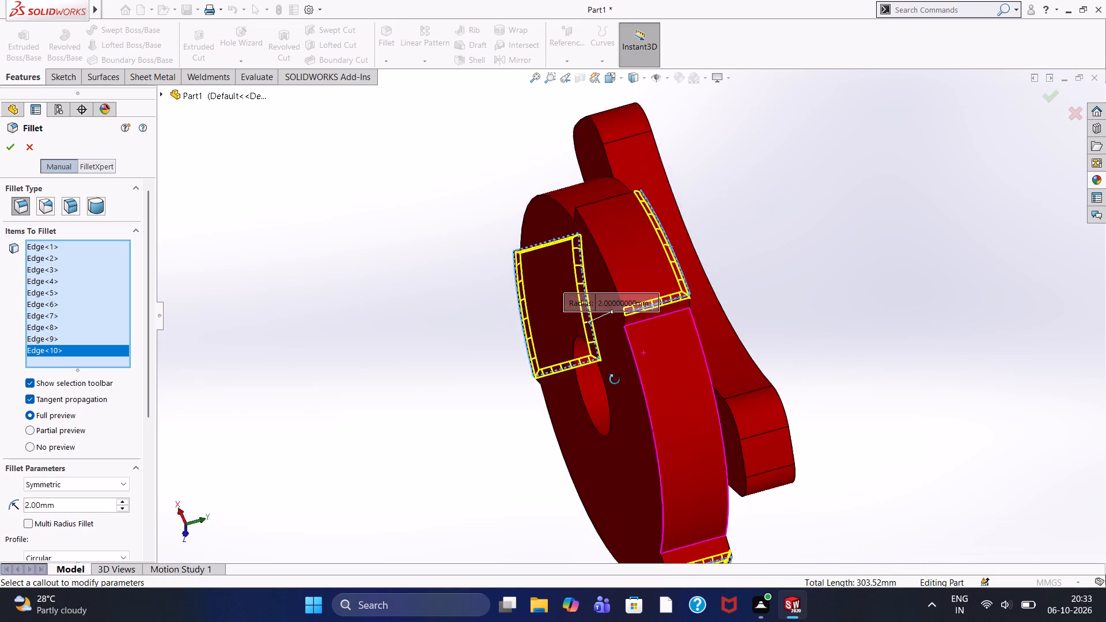
middle_click_drag(615, 380, 669, 474)
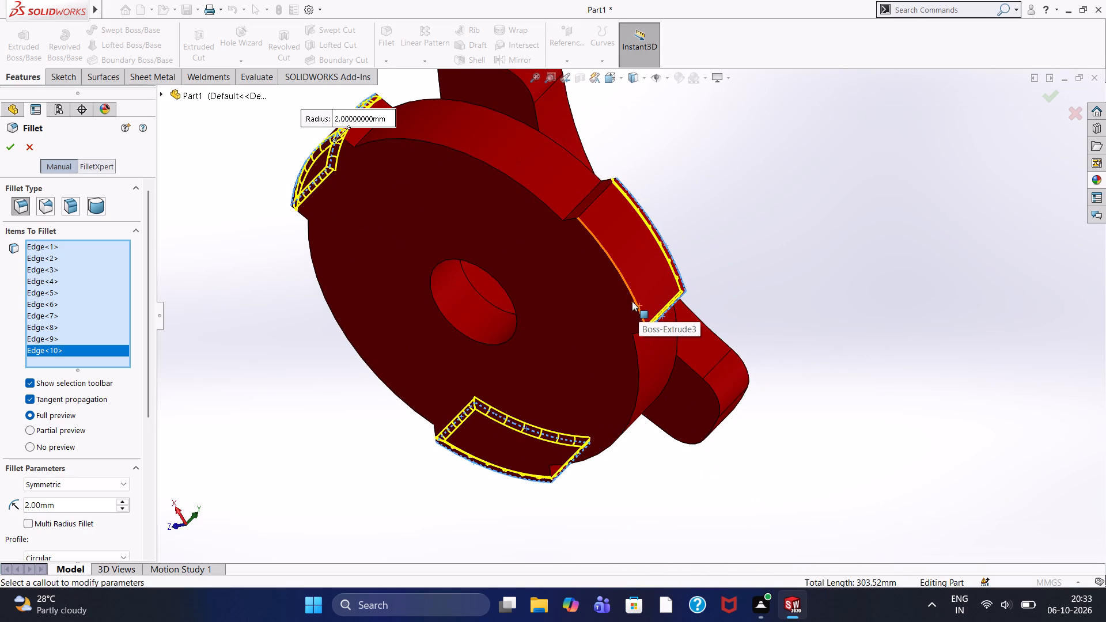
left_click(634, 289)
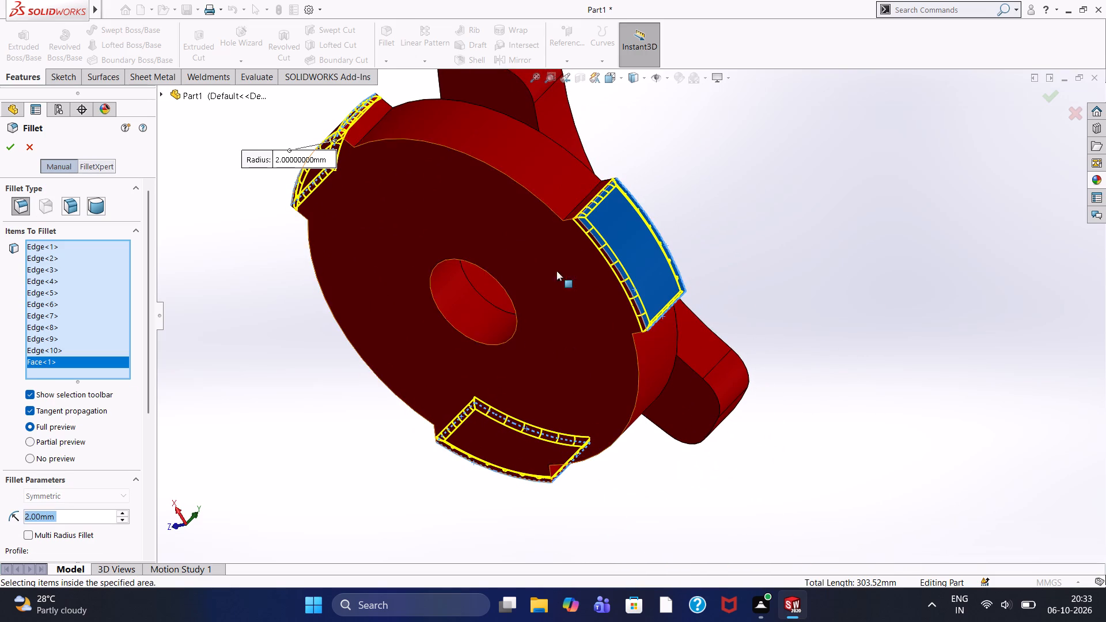
right_click(69, 362)
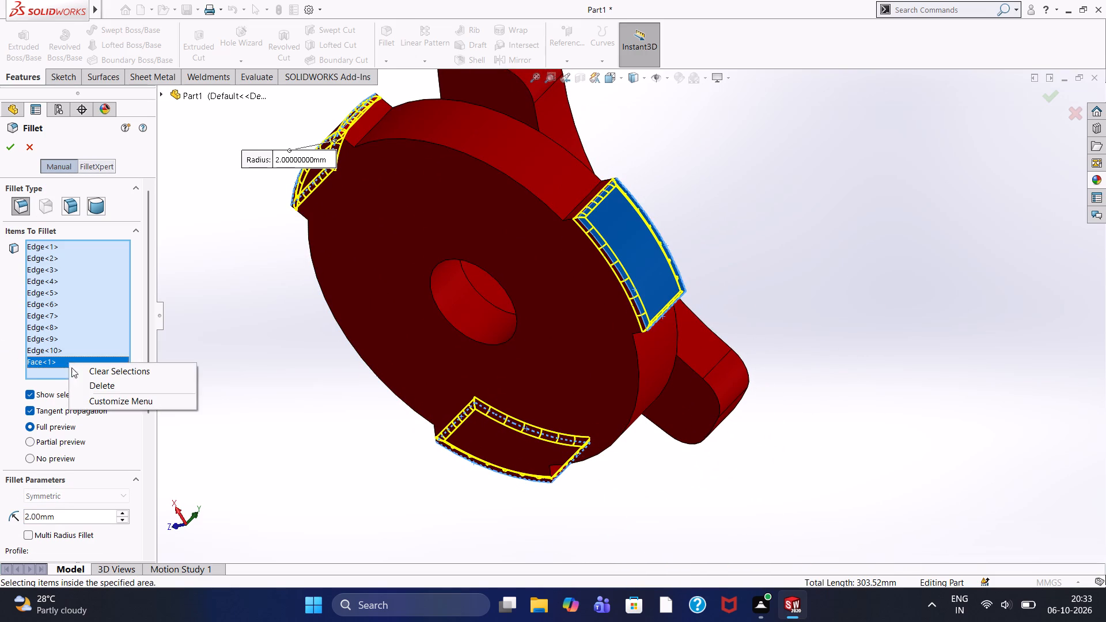
left_click(99, 387)
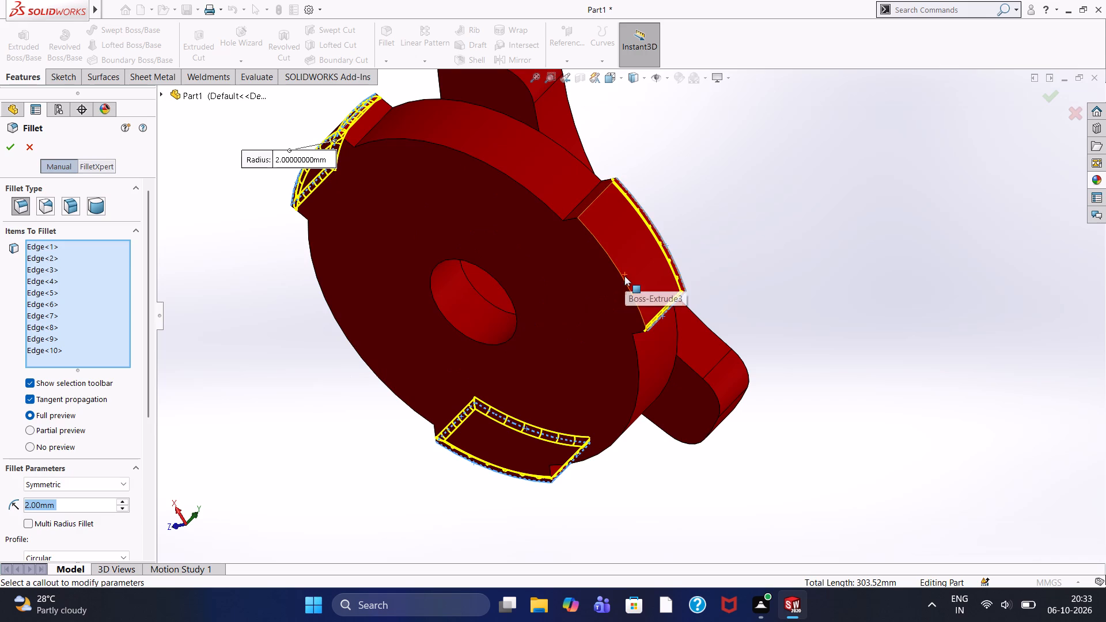
left_click(619, 273)
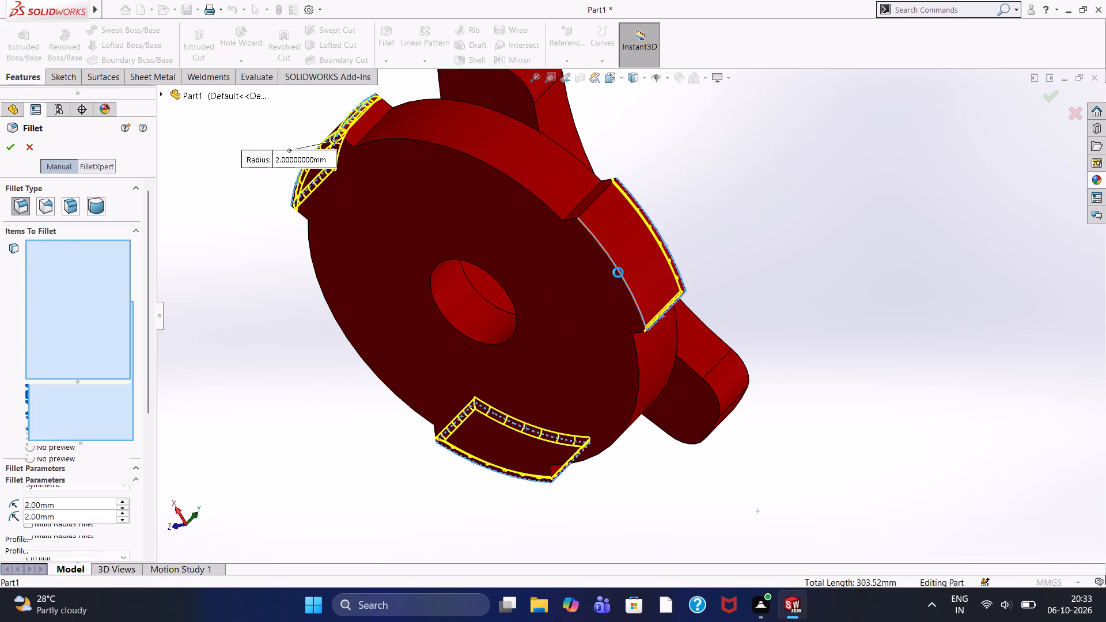
middle_click_drag(200, 246, 214, 350)
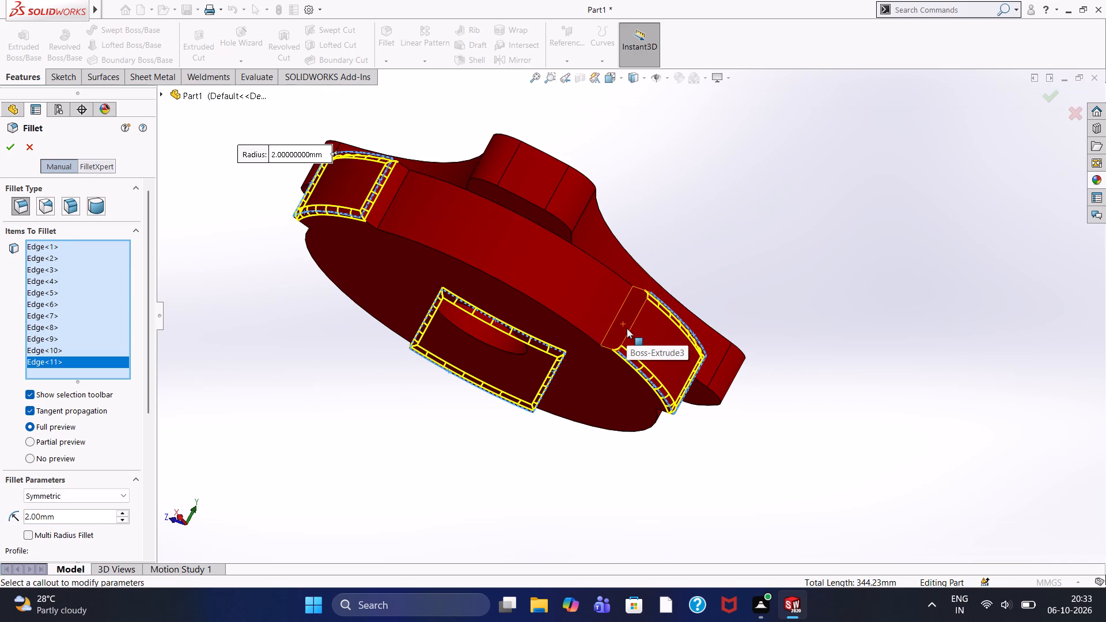
left_click(629, 328)
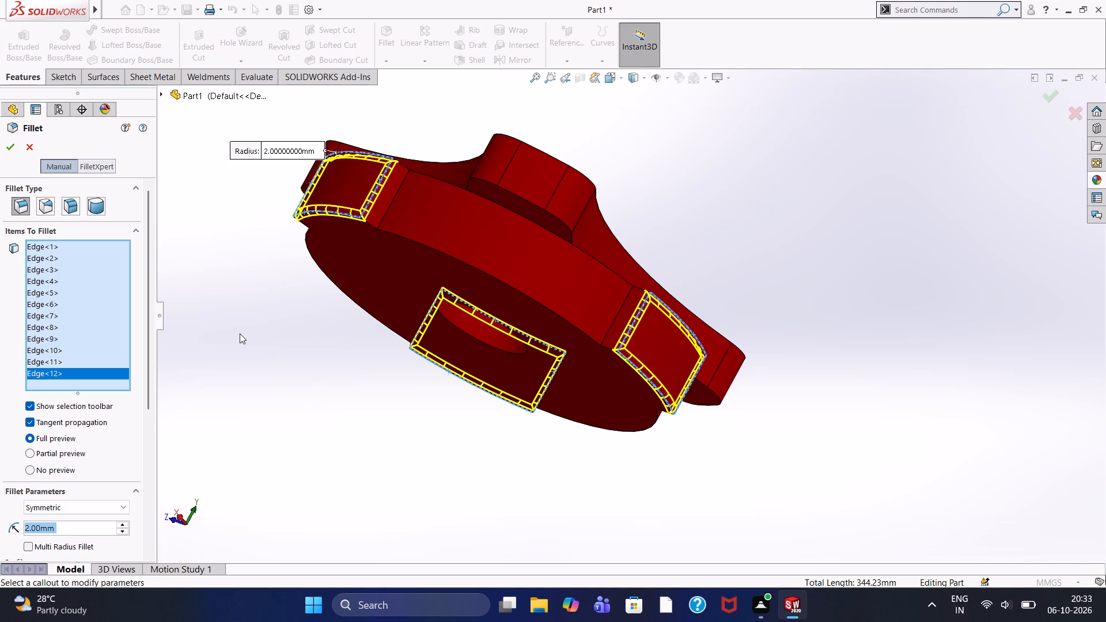
middle_click_drag(276, 350, 245, 438)
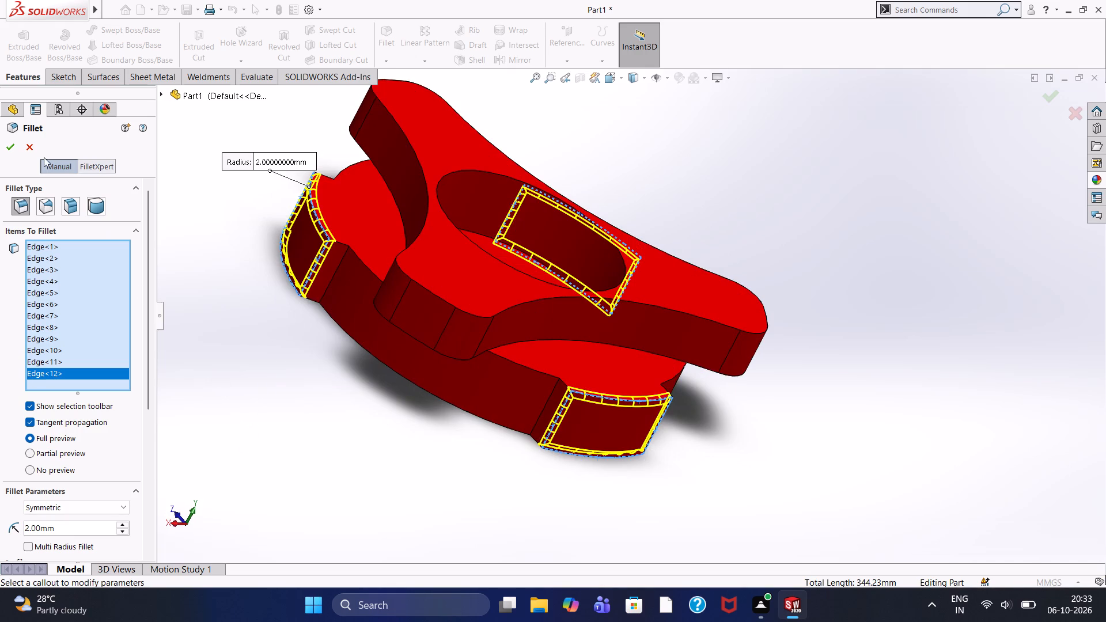
left_click(7, 145)
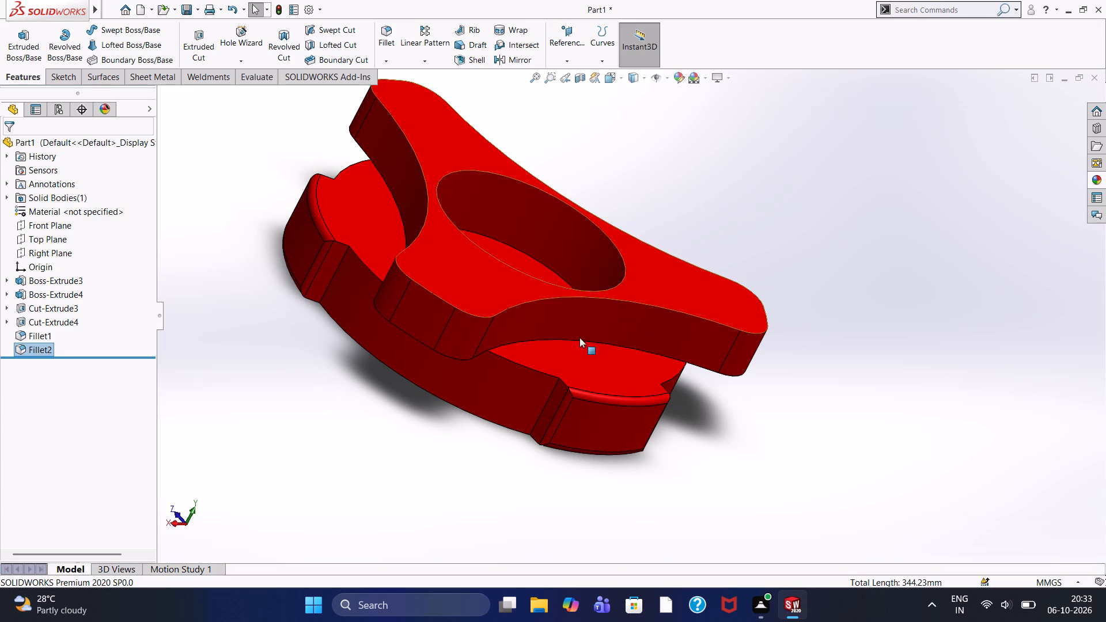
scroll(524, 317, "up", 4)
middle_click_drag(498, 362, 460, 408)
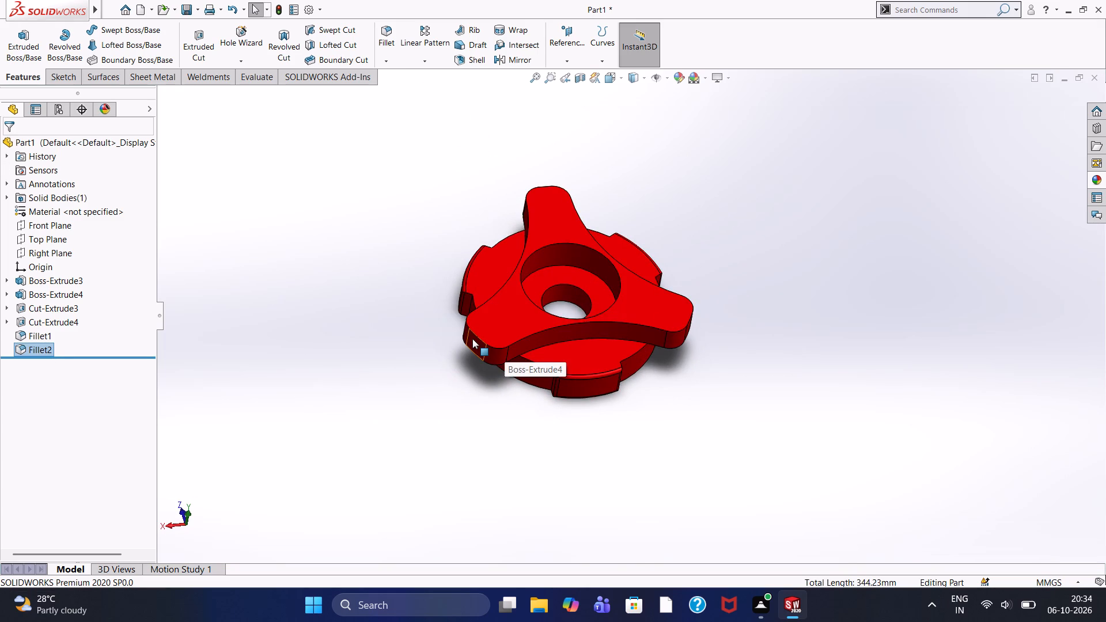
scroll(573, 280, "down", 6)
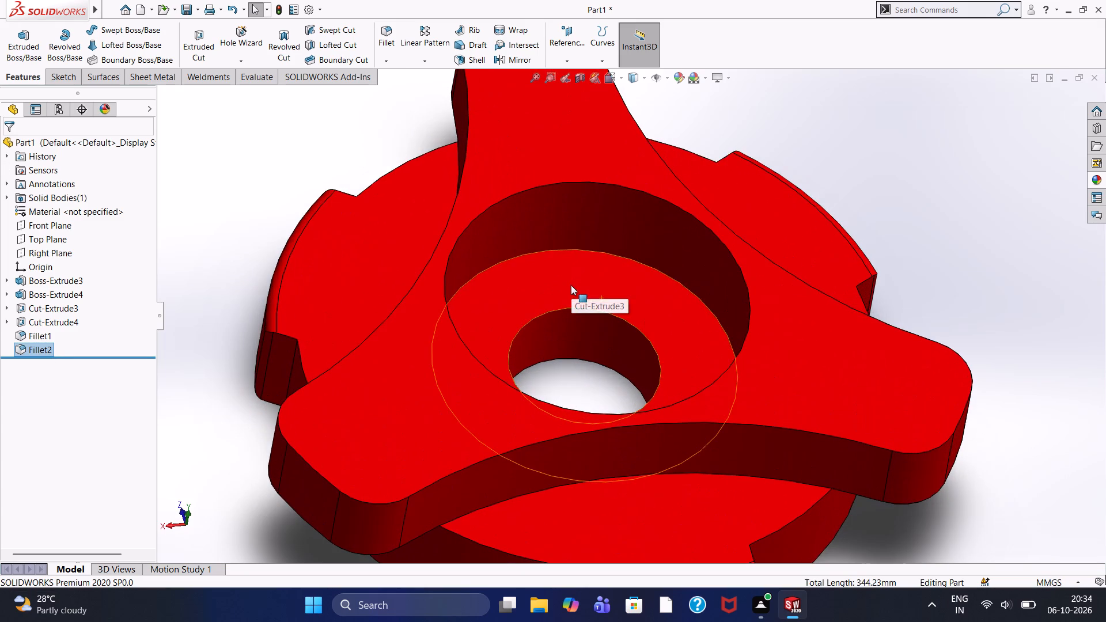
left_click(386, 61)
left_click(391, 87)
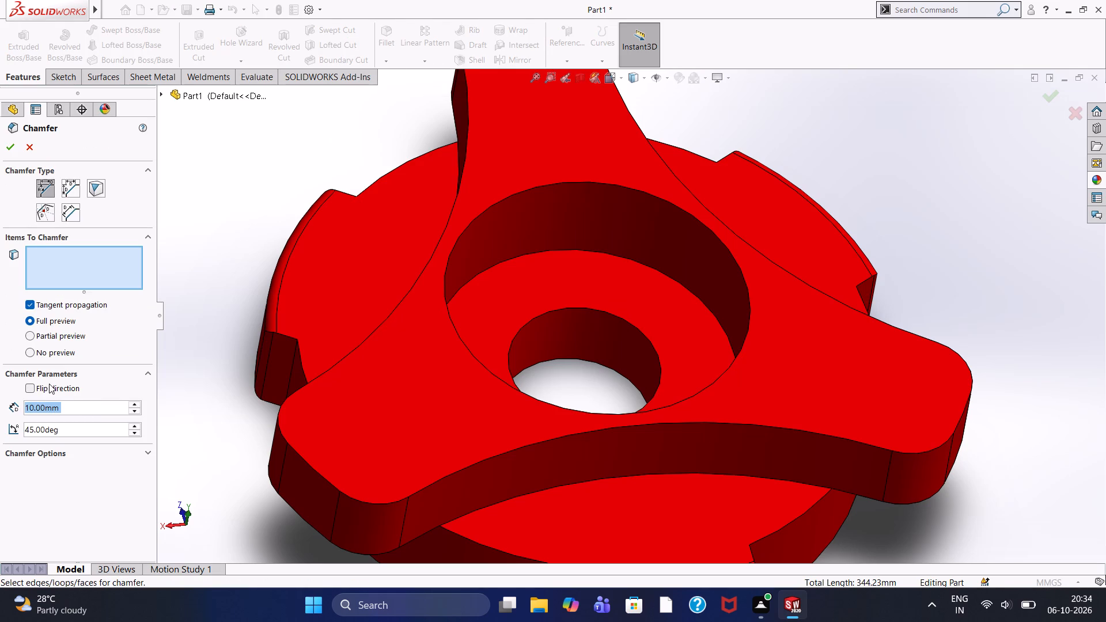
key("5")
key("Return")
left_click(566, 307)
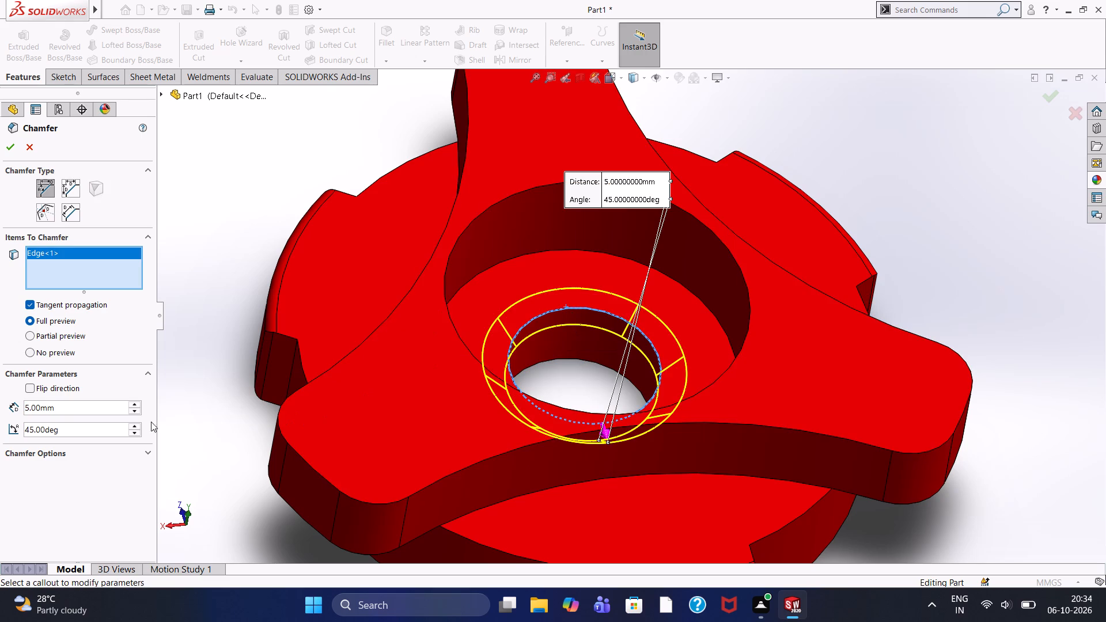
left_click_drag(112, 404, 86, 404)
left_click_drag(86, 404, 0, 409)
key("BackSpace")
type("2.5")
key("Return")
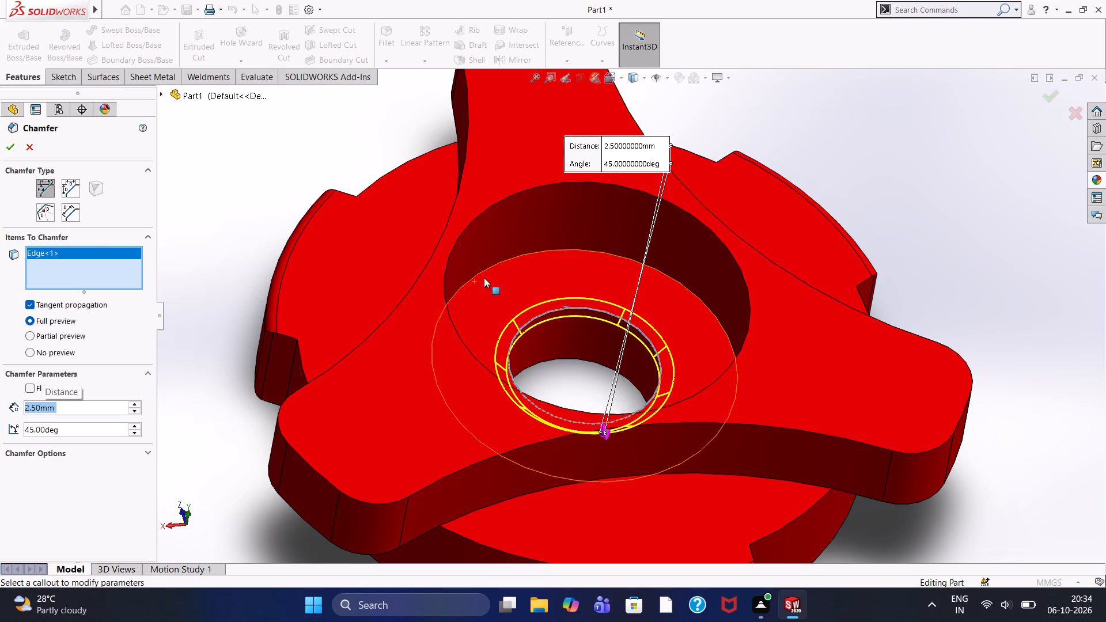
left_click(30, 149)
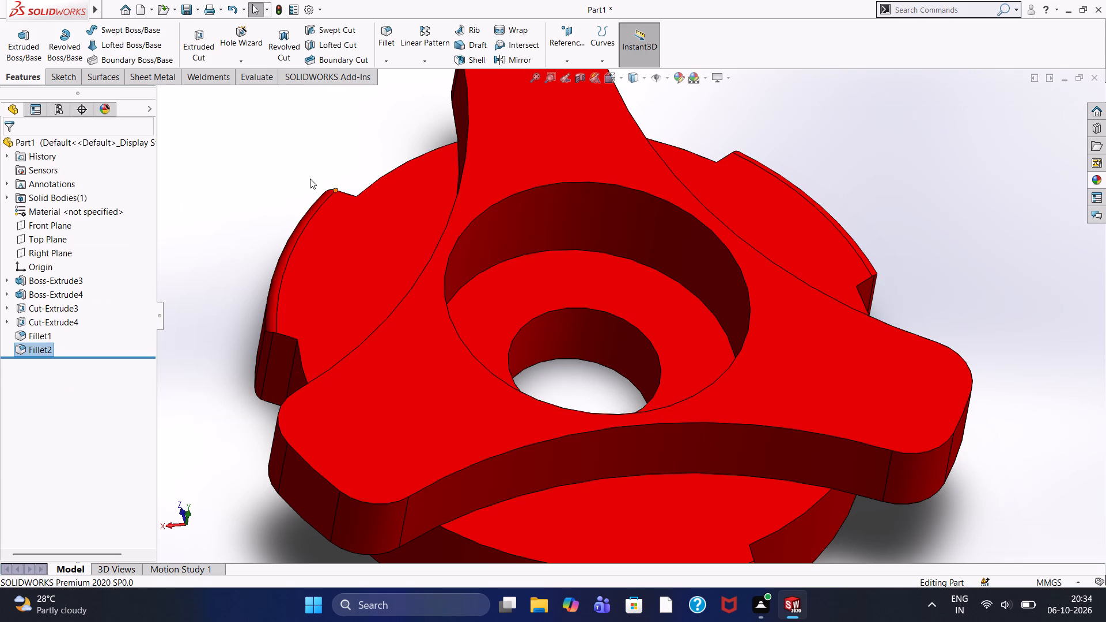
Fillet the through hole's circular edge on the pocket floor with a symmetric 2 mm radius.
scroll(324, 162, "up", 2)
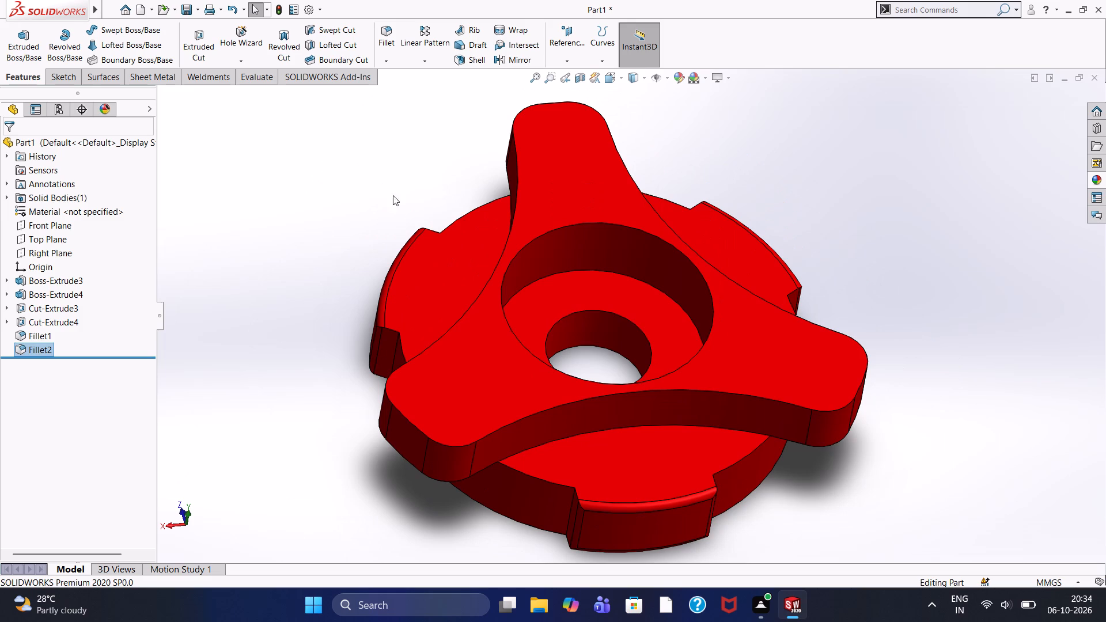
left_click(383, 34)
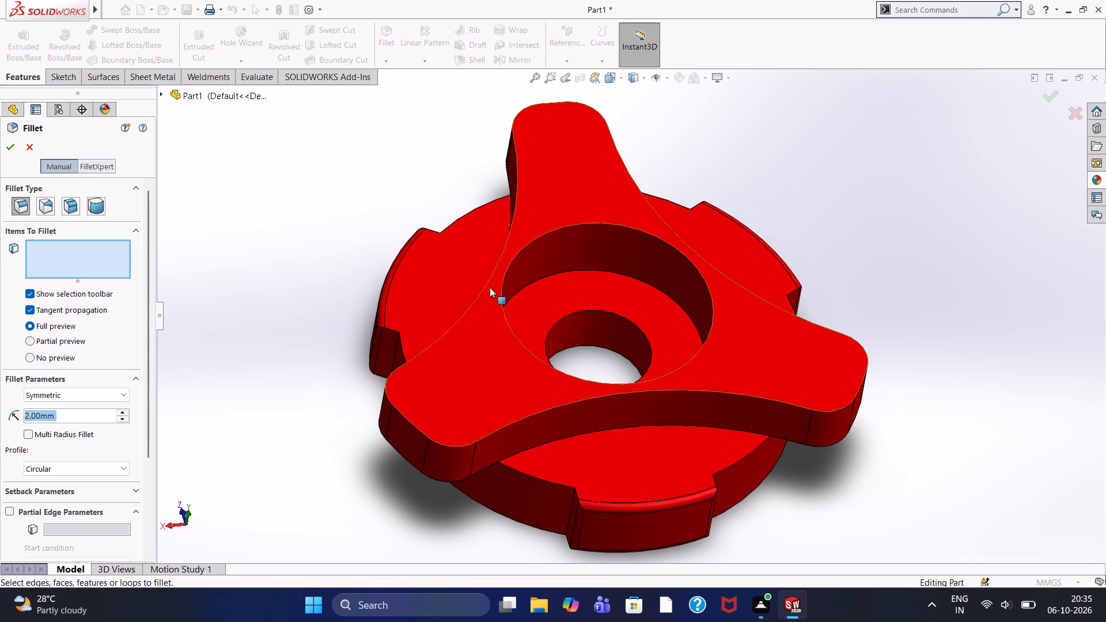
left_click(563, 318)
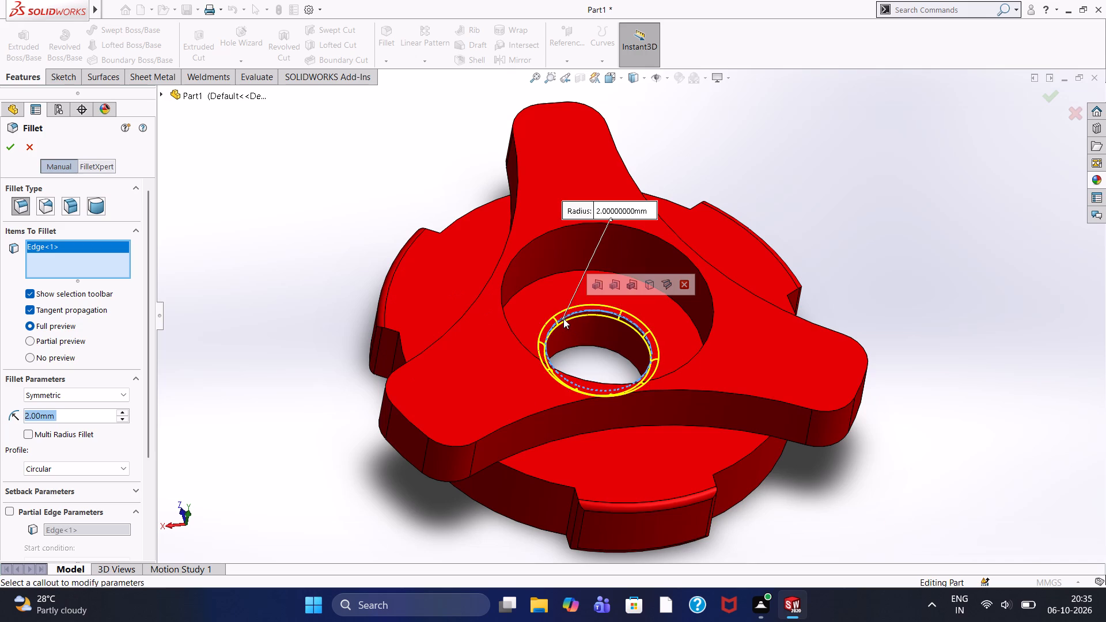
middle_click_drag(414, 185, 356, 270)
middle_click(356, 270)
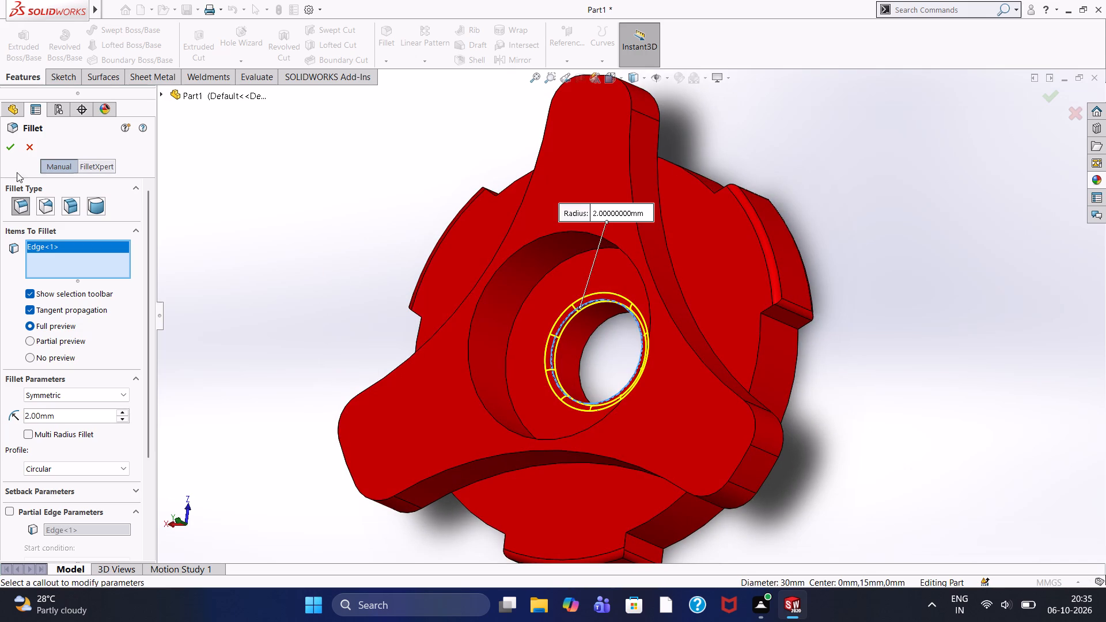
left_click(10, 146)
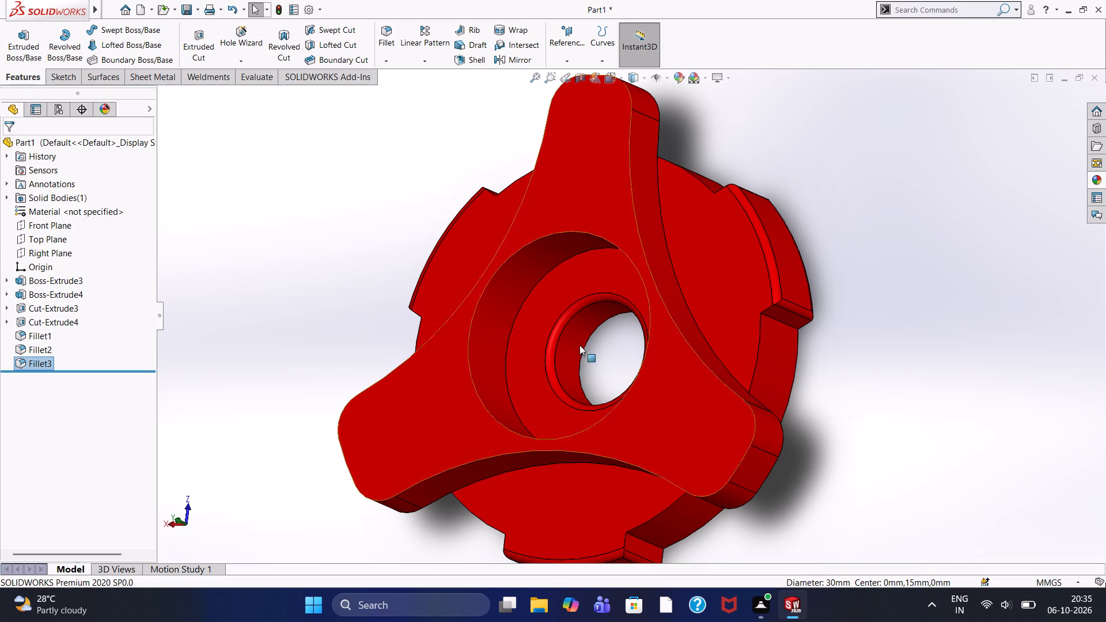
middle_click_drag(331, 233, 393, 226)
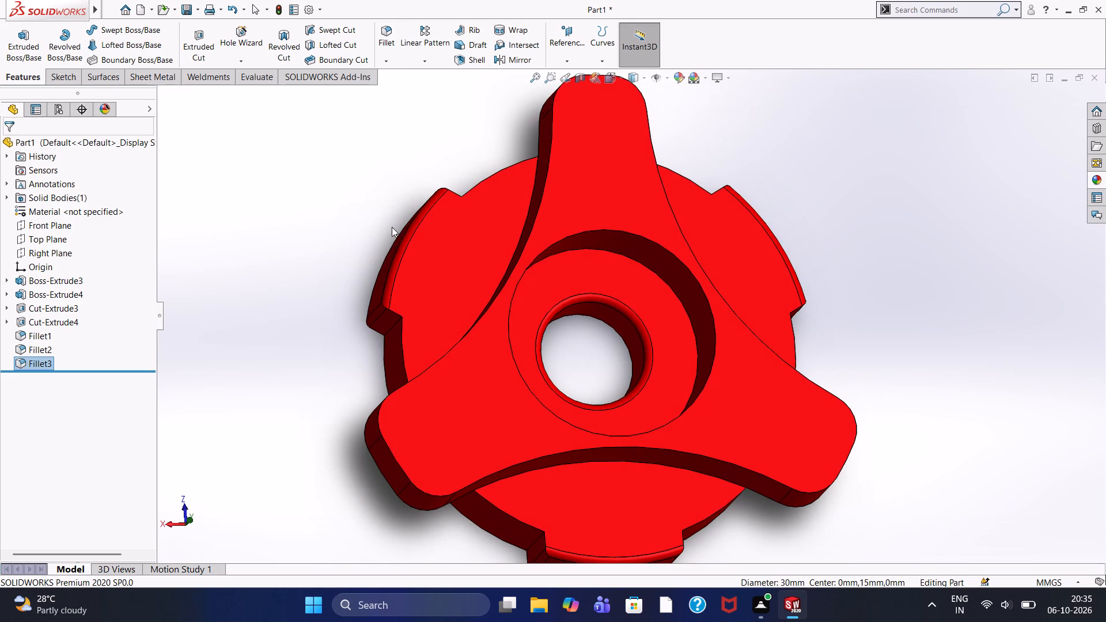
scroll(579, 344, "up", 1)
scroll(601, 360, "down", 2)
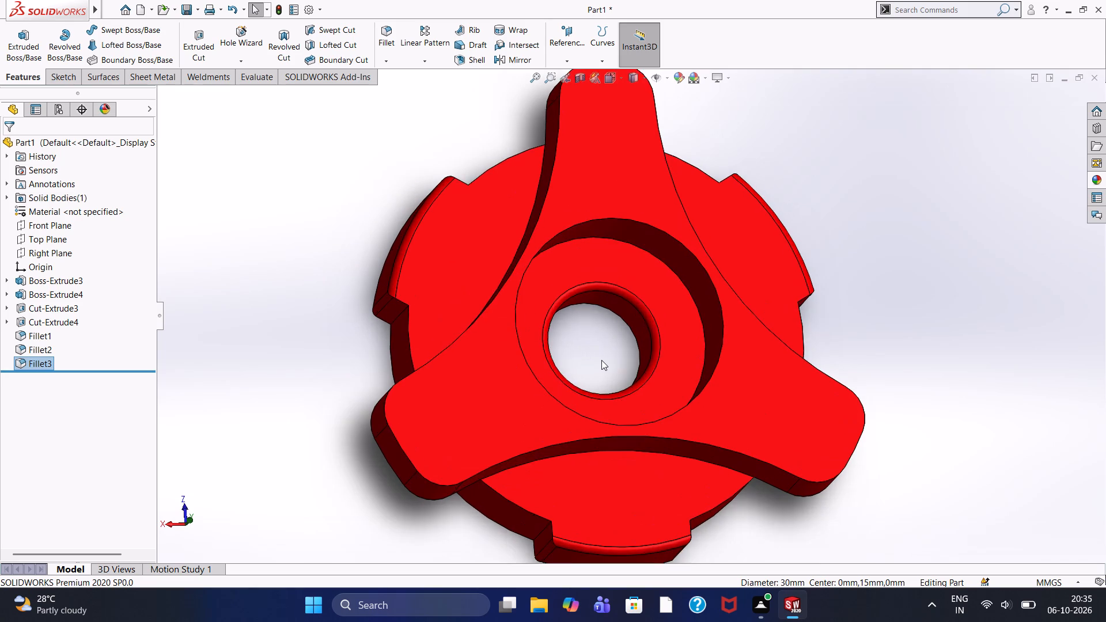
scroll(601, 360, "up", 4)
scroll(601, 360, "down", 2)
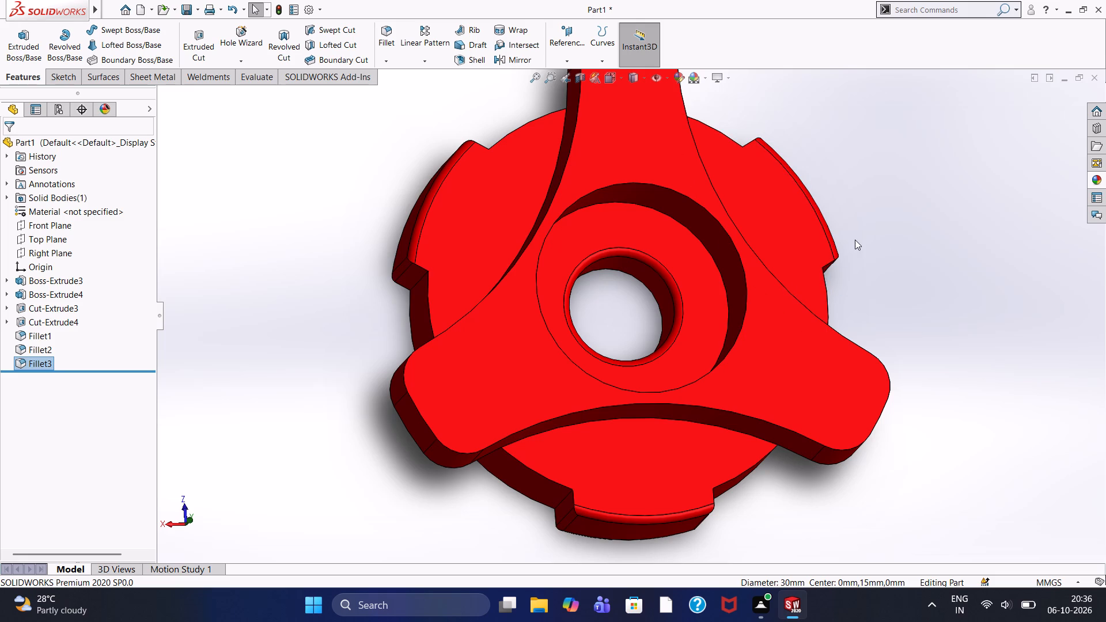
Examine the finished part from several angles, checking the three-armed boss, pocket, filleted through-hole edge and filleted rim segments.
middle_click_drag(873, 247, 892, 260)
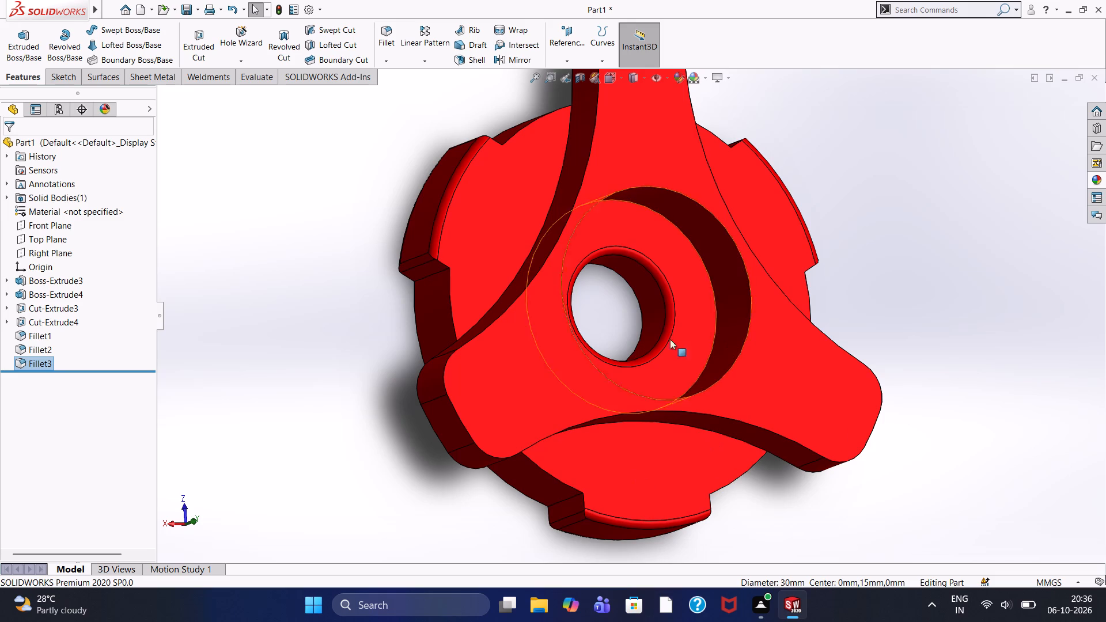
middle_click_drag(877, 278, 816, 210)
scroll(816, 210, "up", 2)
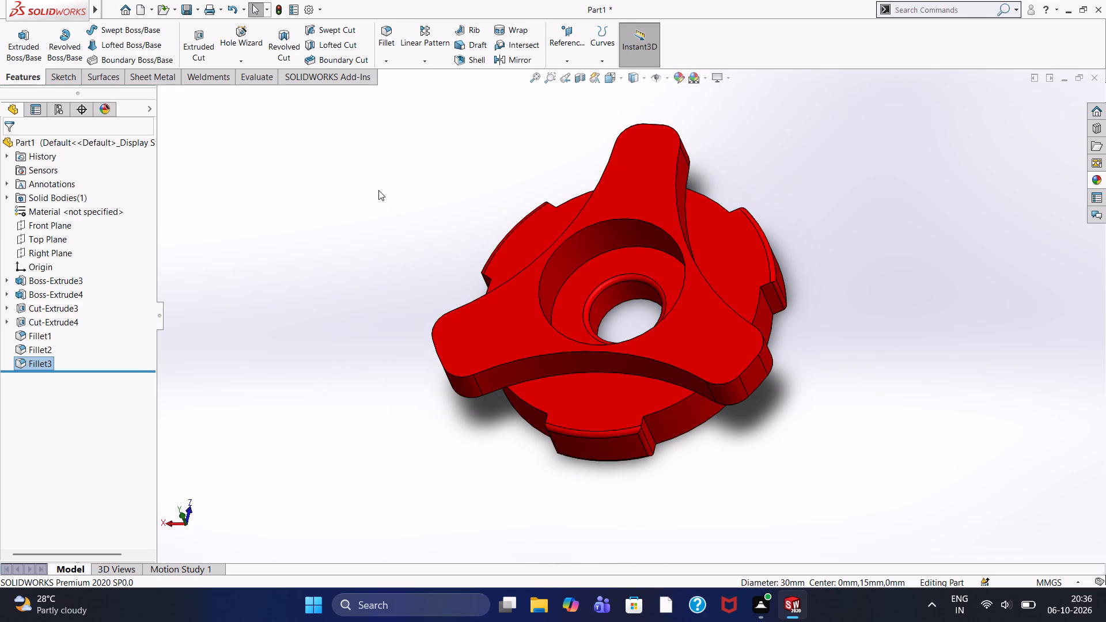
middle_click_drag(378, 187, 392, 223)
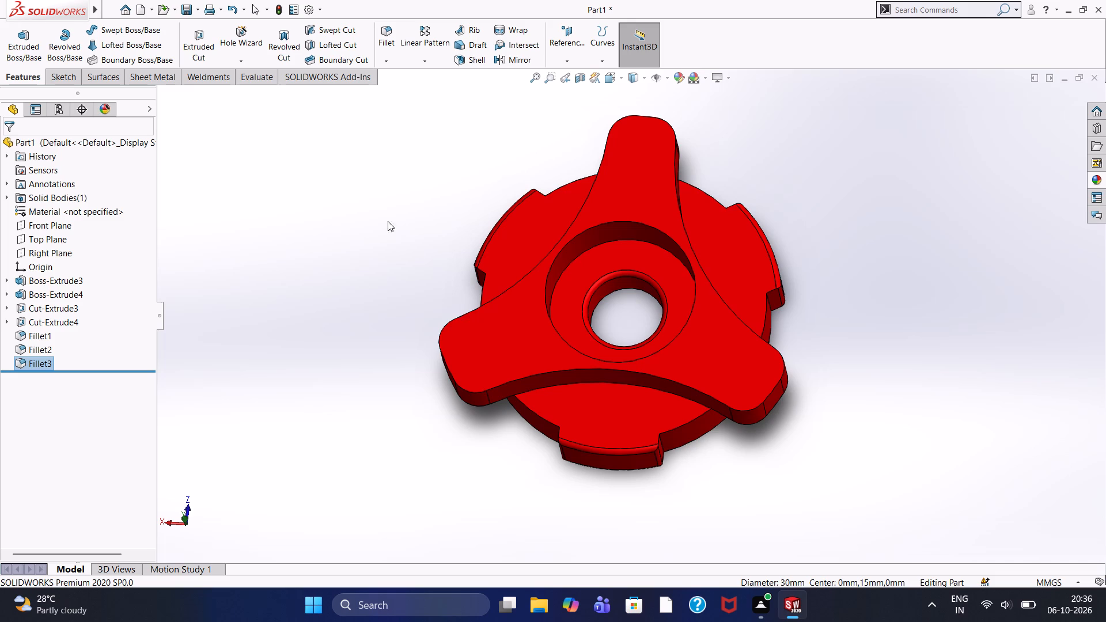
scroll(418, 291, "up", 1)
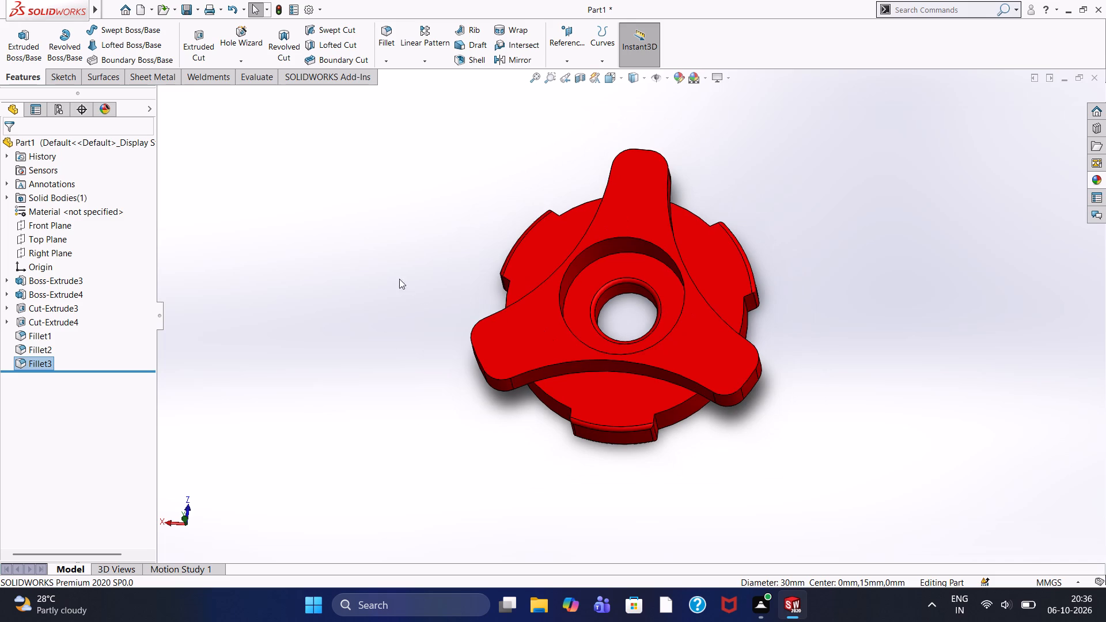
middle_click_drag(429, 235, 432, 260)
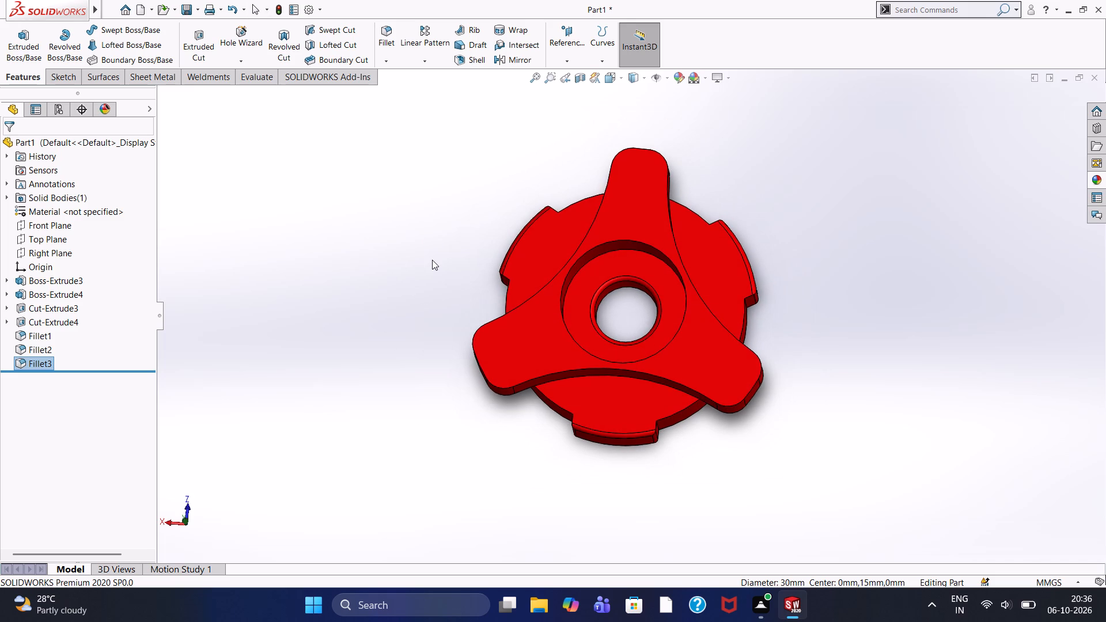
scroll(611, 314, "down", 2)
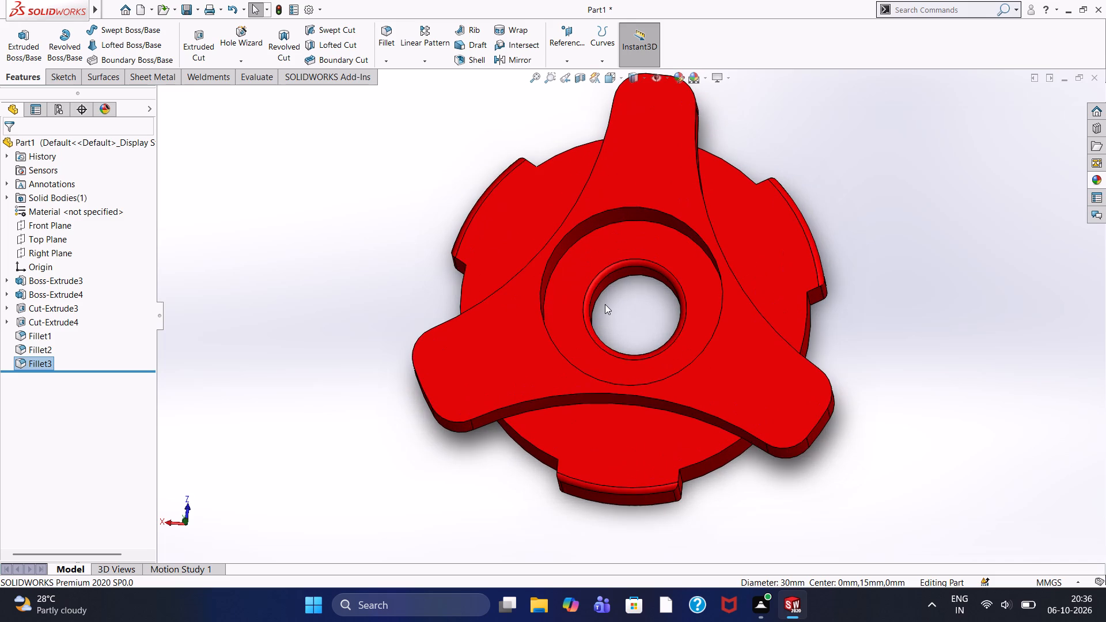
scroll(614, 312, "up", 3)
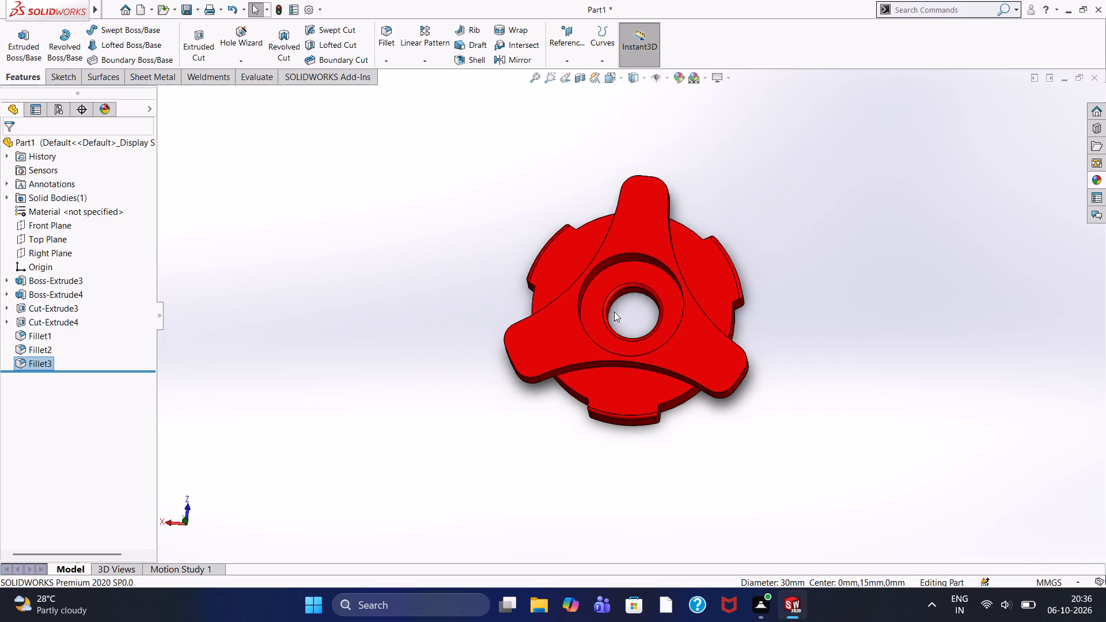
scroll(632, 323, "down", 4)
scroll(601, 284, "up", 3)
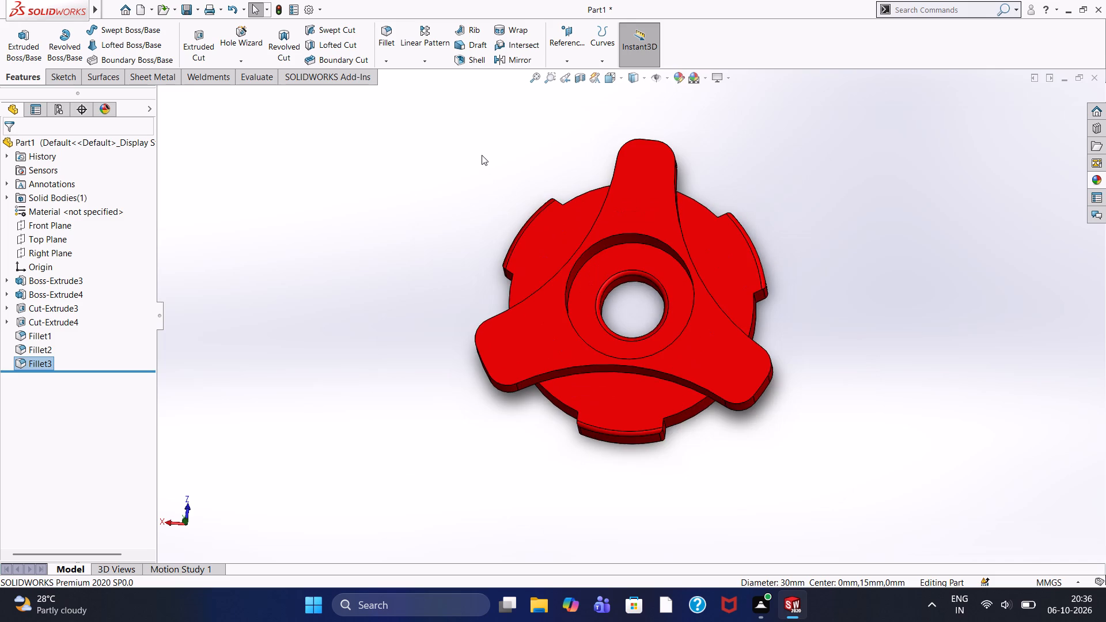
scroll(623, 304, "up", 1)
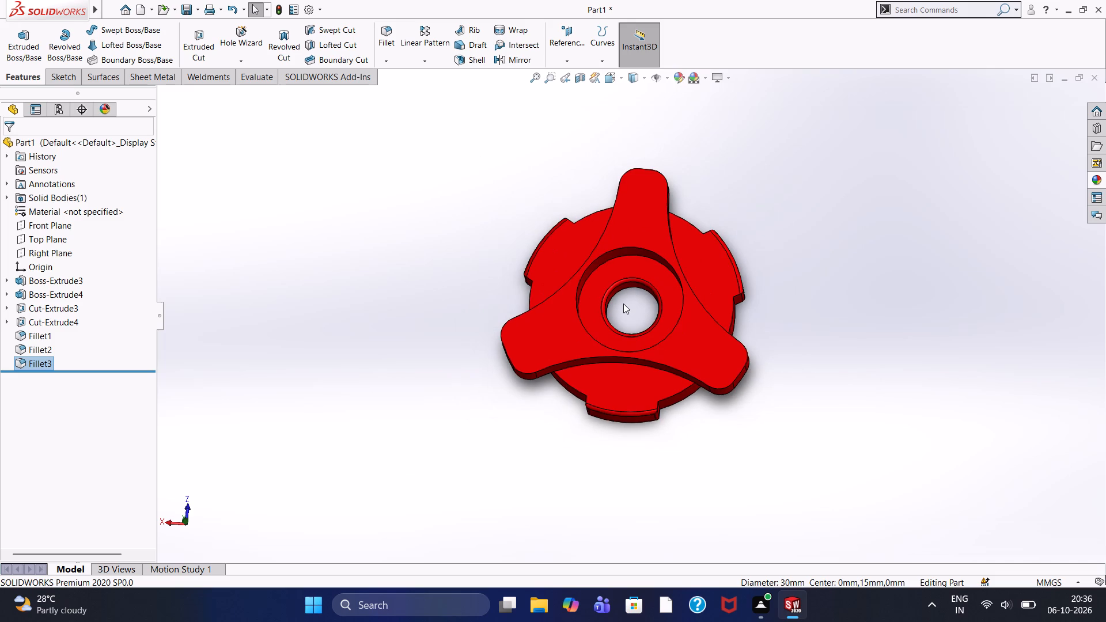
scroll(631, 310, "down", 4)
scroll(630, 306, "up", 1)
scroll(630, 306, "down", 2)
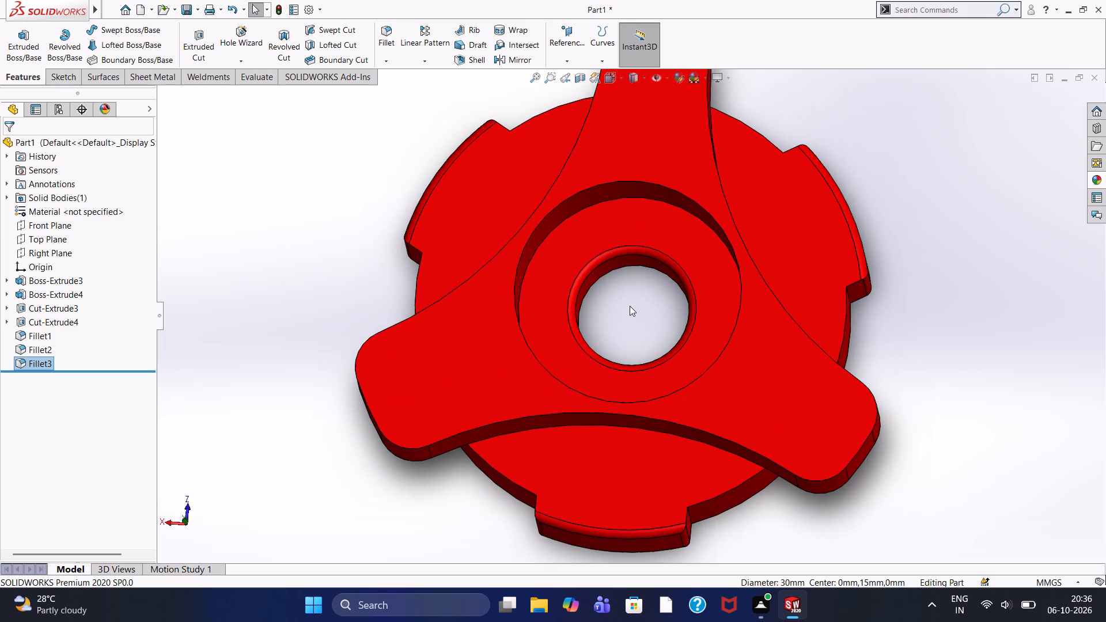
scroll(630, 306, "down", 2)
scroll(616, 308, "up", 1)
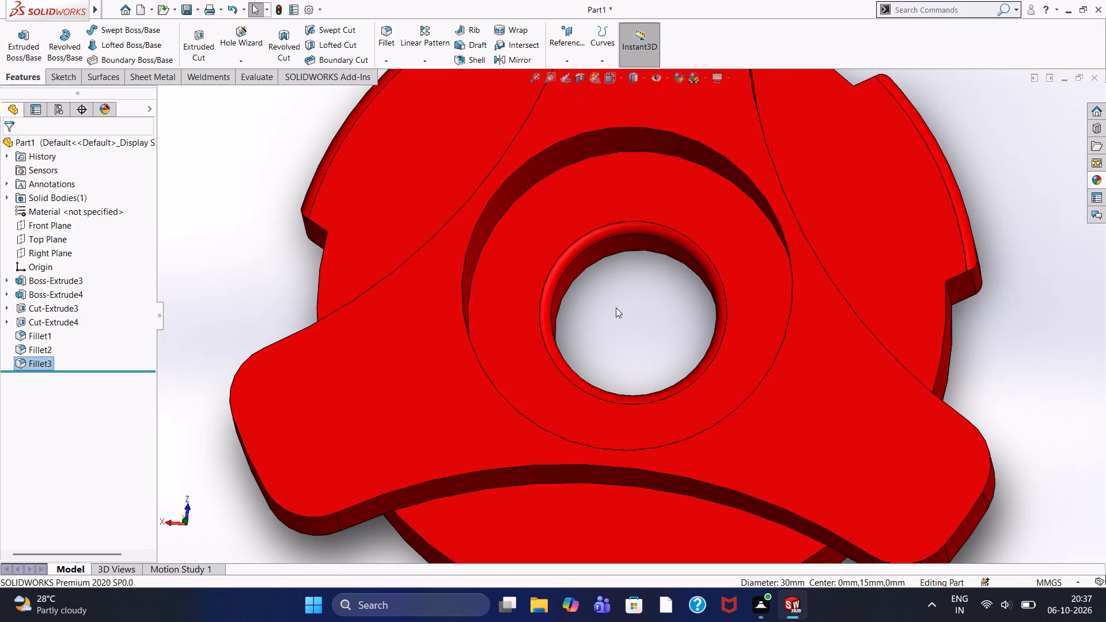
scroll(615, 308, "up", 1)
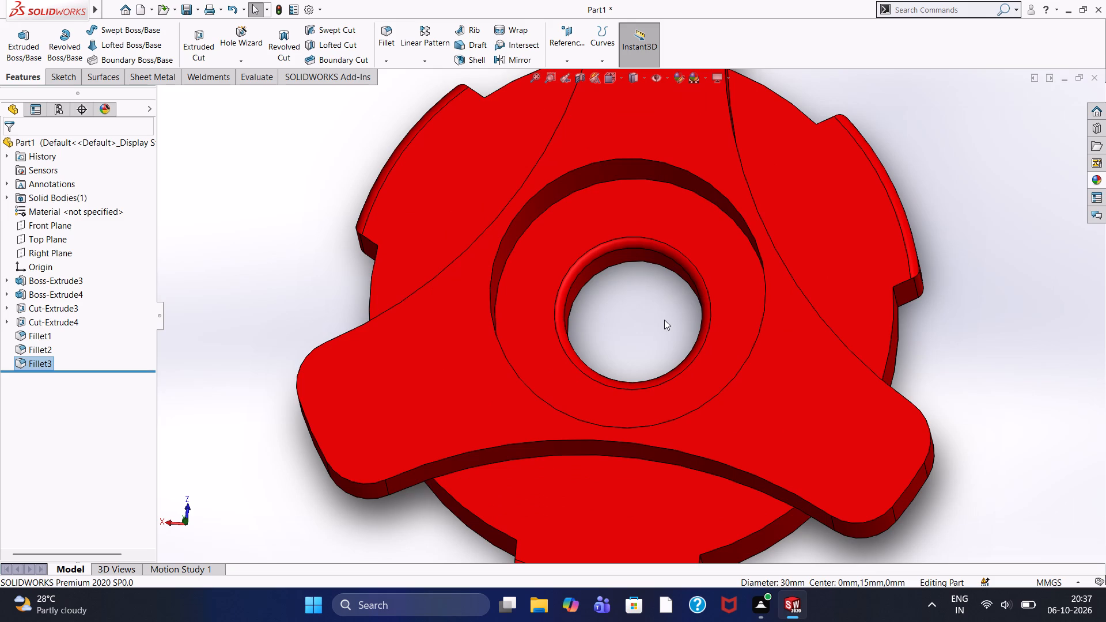
scroll(630, 331, "up", 1)
scroll(629, 331, "down", 2)
scroll(629, 331, "up", 3)
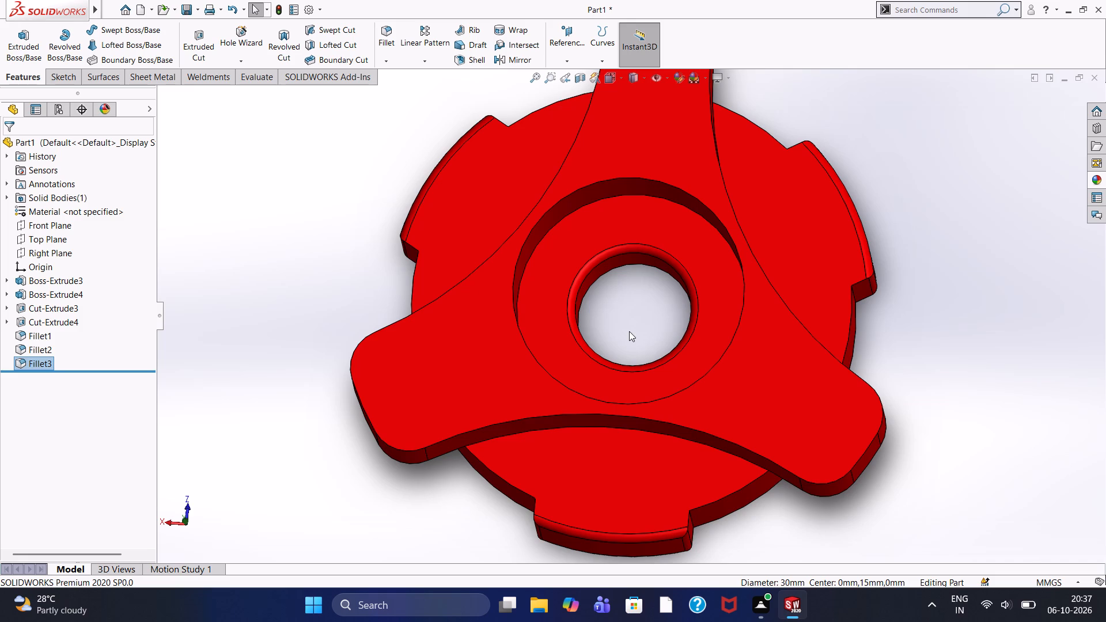
scroll(672, 356, "up", 1)
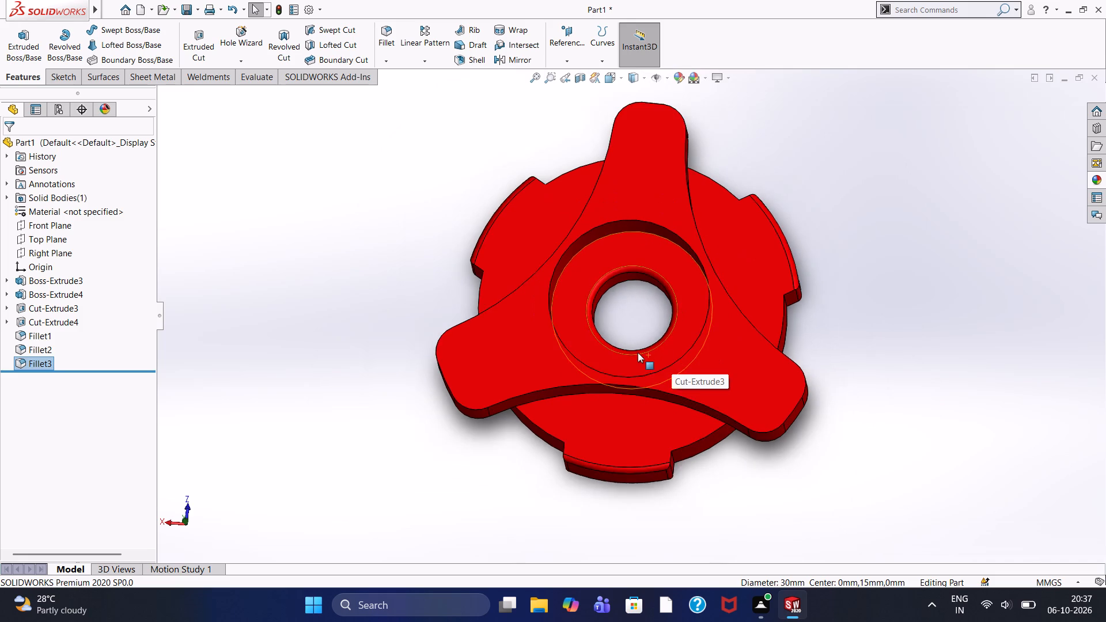
scroll(638, 352, "up", 1)
scroll(635, 351, "down", 2)
scroll(620, 297, "down", 1)
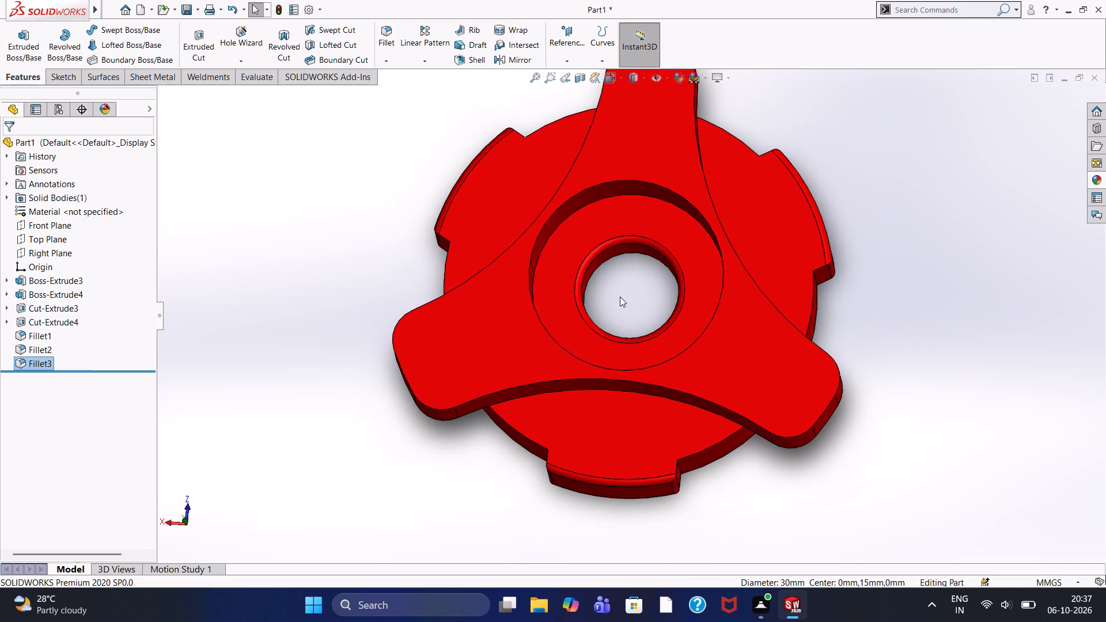
middle_click_drag(620, 297, 619, 314)
scroll(624, 300, "up", 3)
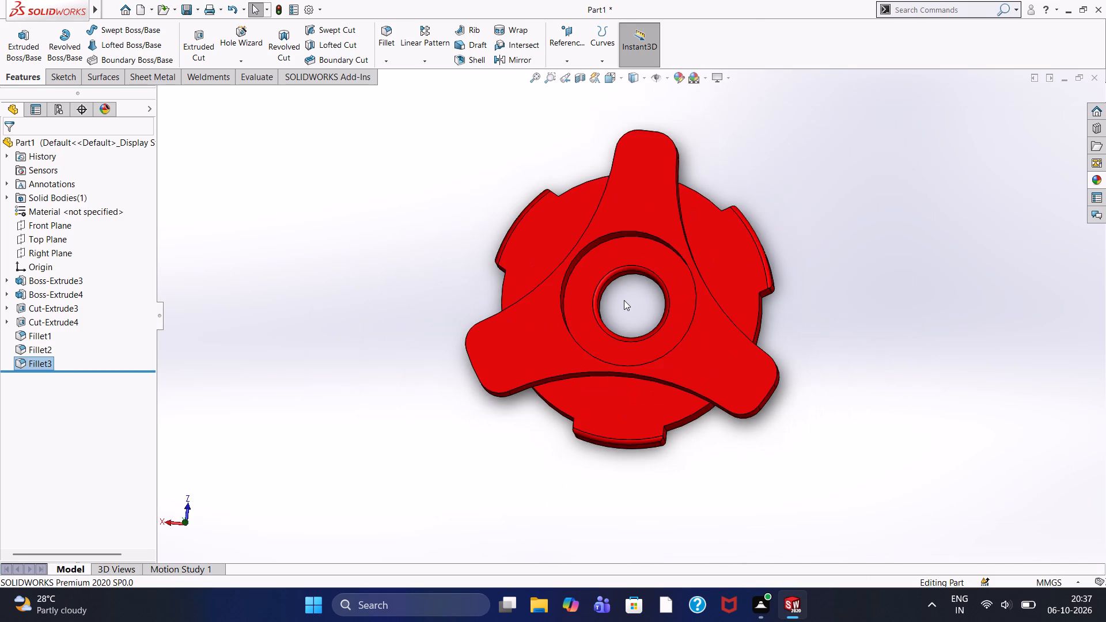
scroll(624, 300, "down", 3)
scroll(624, 300, "up", 4)
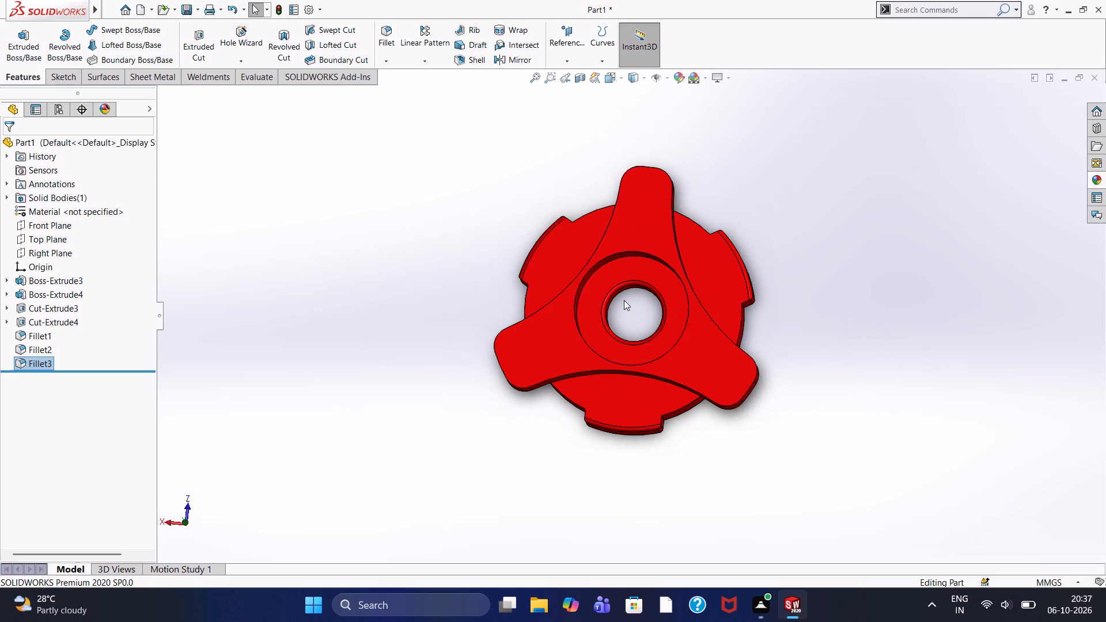
scroll(624, 300, "up", 1)
middle_click_drag(435, 328, 433, 345)
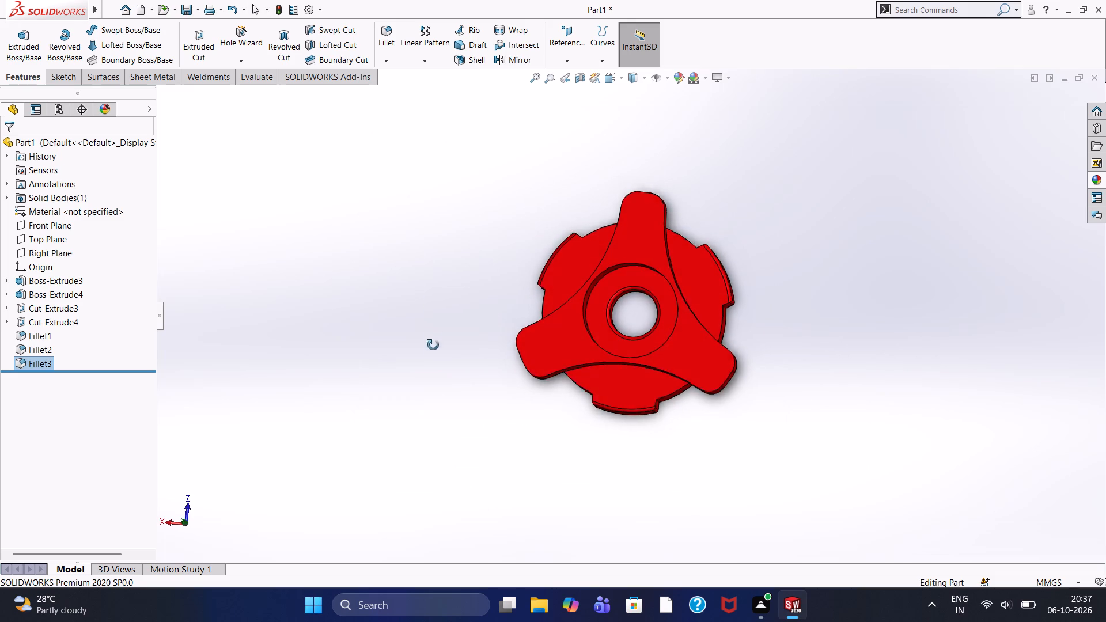
middle_click_drag(433, 345, 465, 301)
middle_click(465, 301)
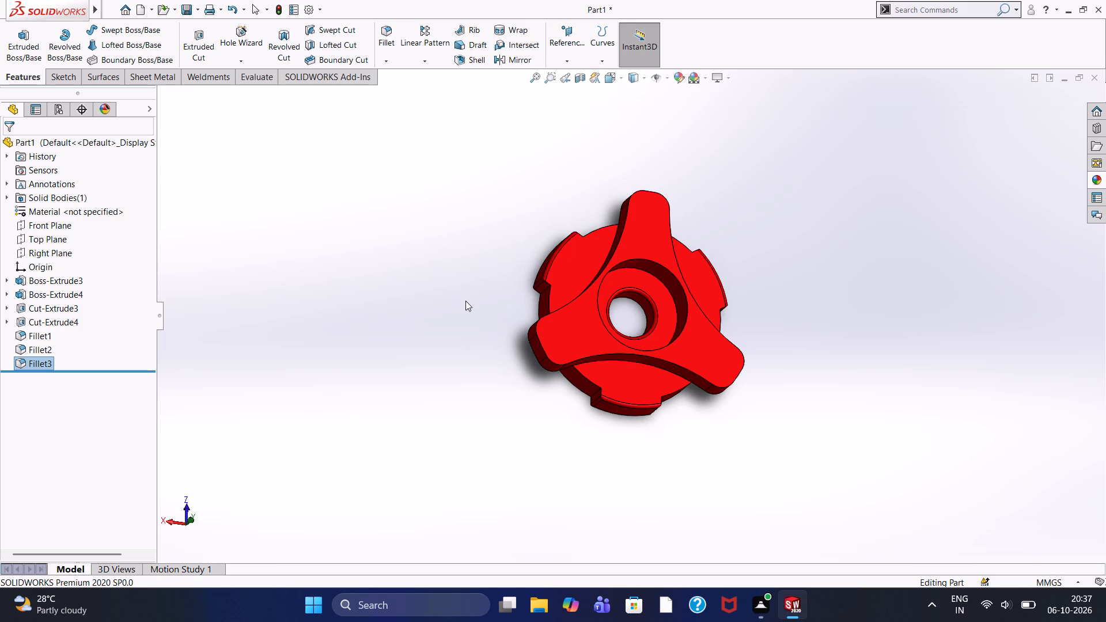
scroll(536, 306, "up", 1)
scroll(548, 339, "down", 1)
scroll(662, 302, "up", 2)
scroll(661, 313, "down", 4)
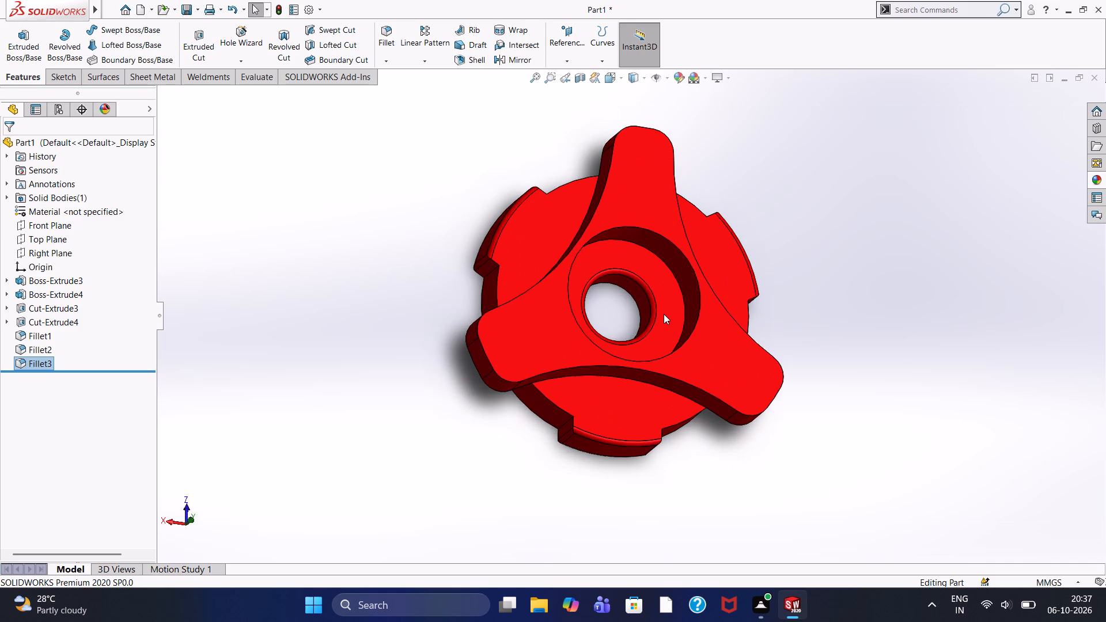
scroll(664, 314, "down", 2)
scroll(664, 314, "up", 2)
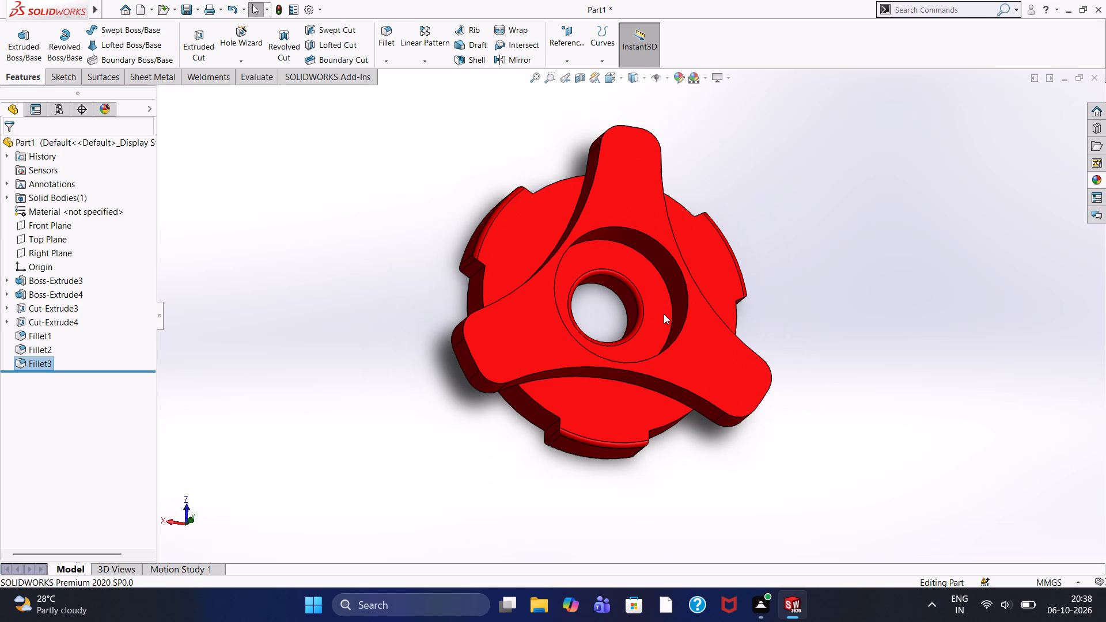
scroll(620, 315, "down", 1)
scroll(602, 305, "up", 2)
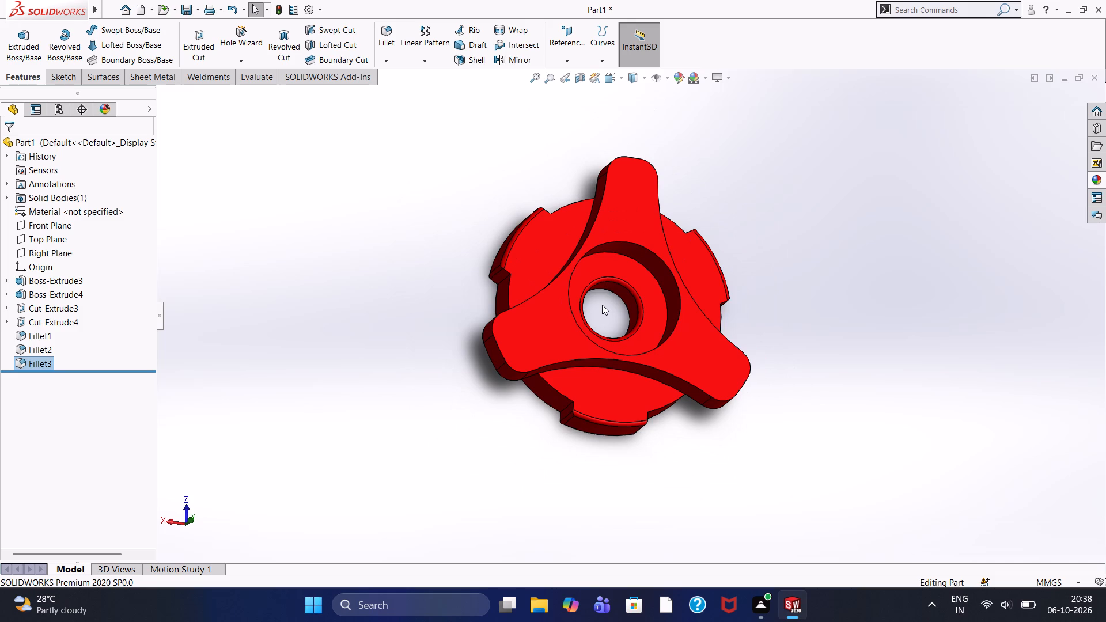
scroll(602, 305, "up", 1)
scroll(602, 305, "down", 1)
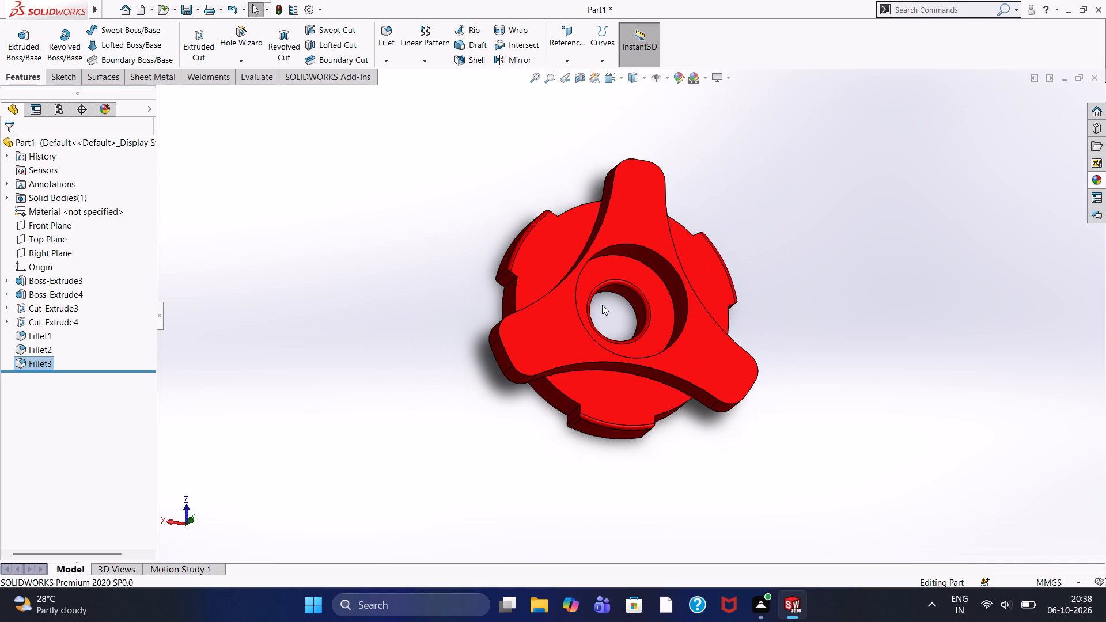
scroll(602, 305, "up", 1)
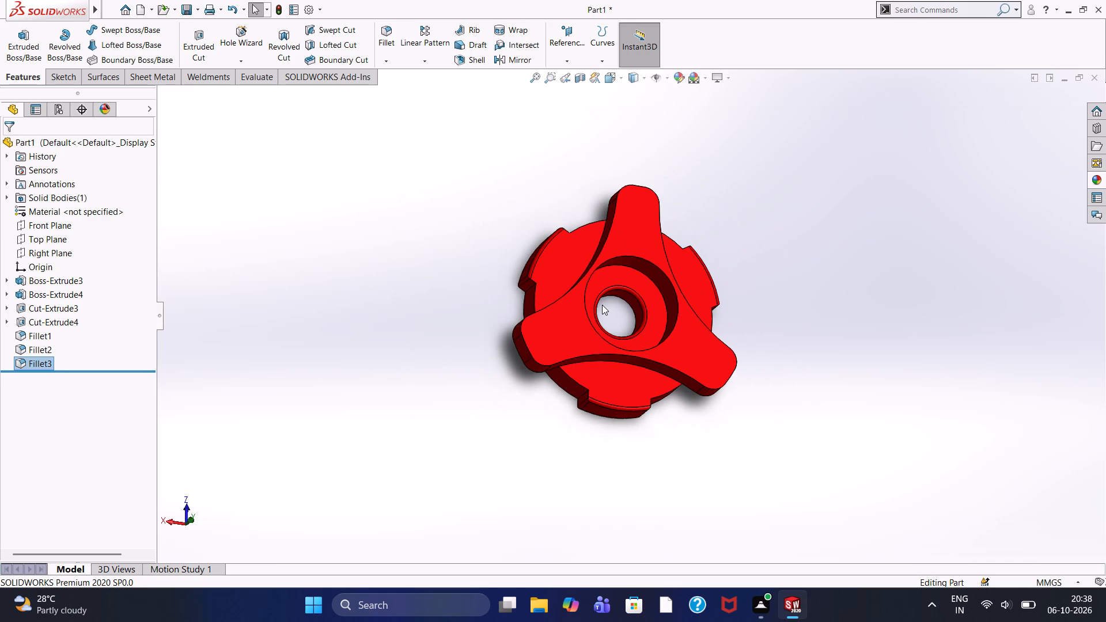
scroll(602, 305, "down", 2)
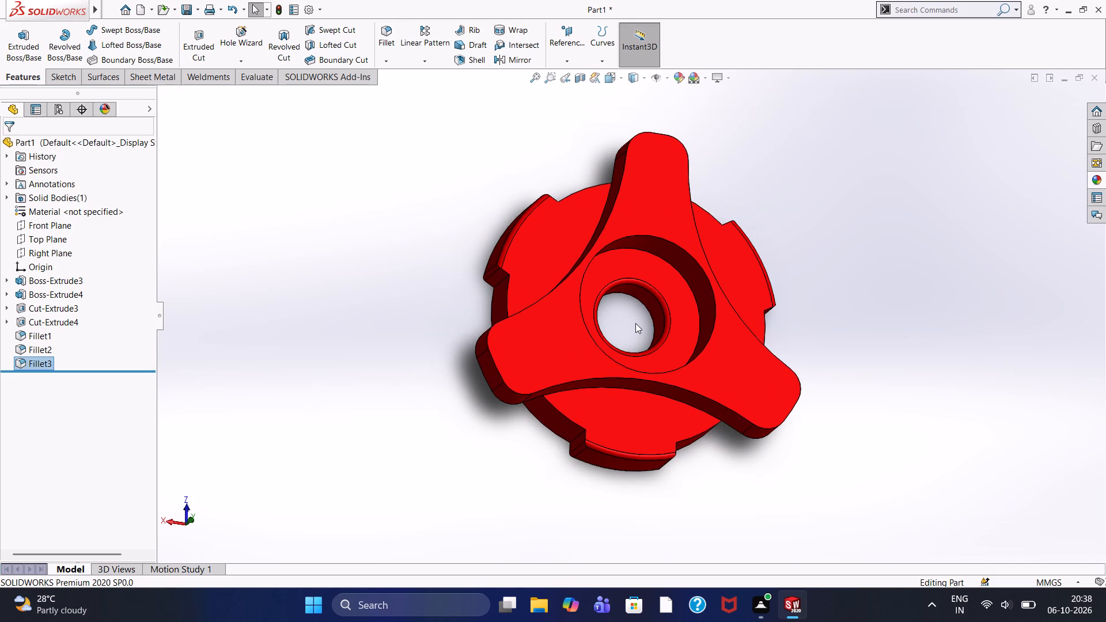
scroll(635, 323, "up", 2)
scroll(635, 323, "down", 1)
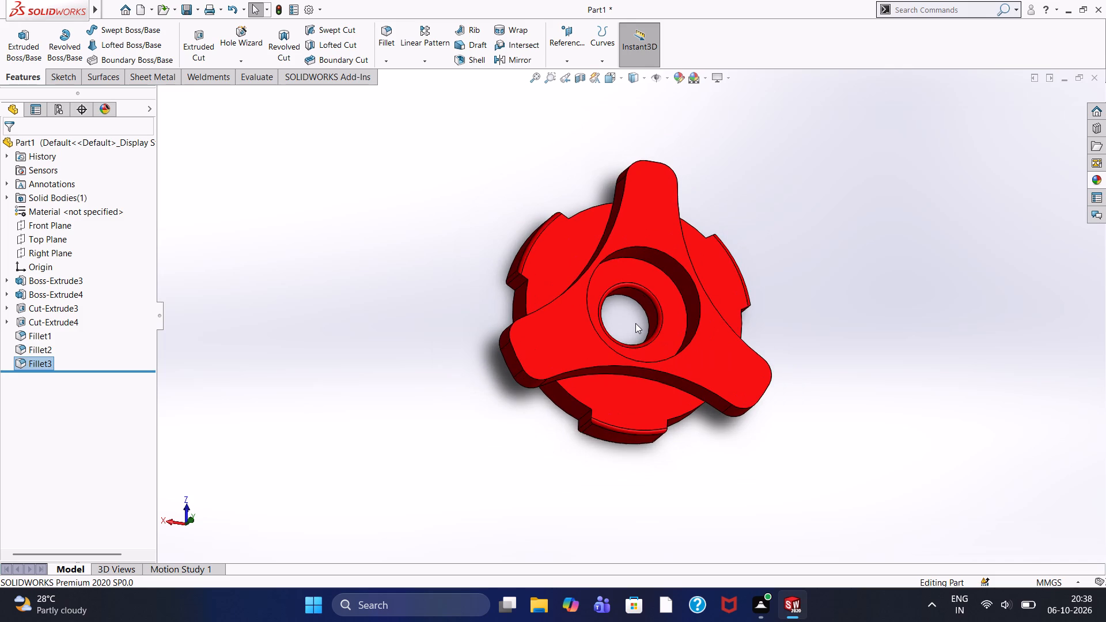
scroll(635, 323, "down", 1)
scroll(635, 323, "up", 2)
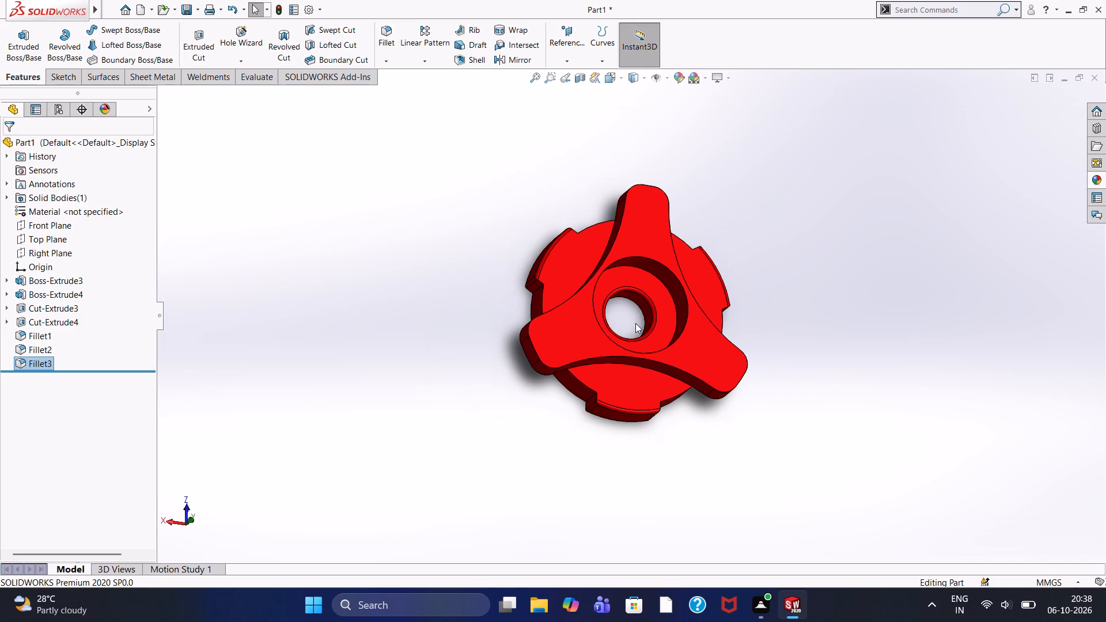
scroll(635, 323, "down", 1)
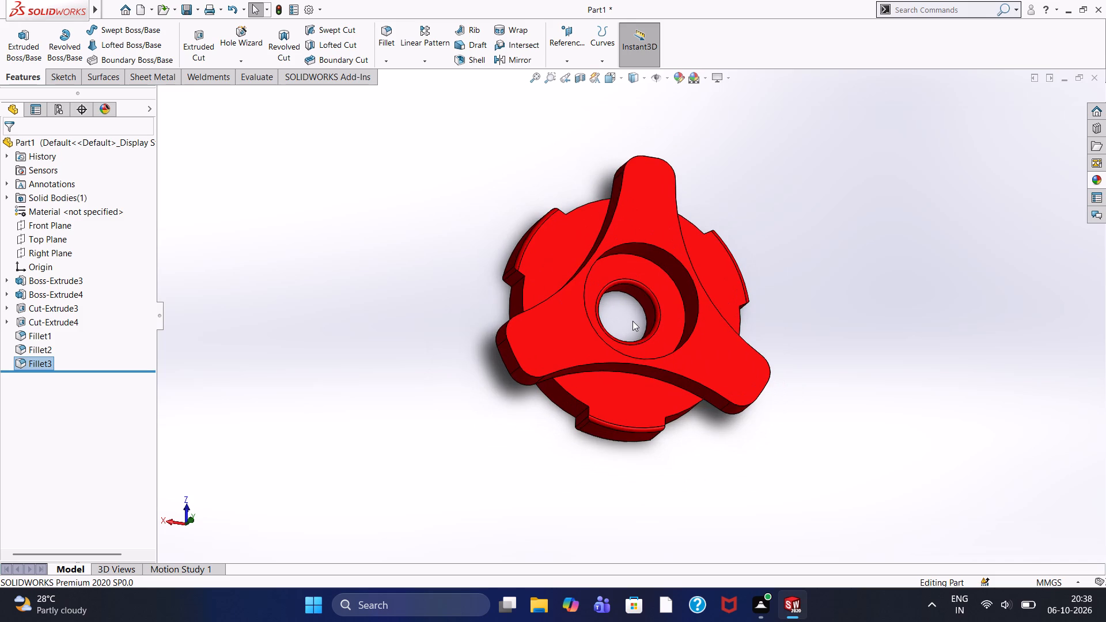
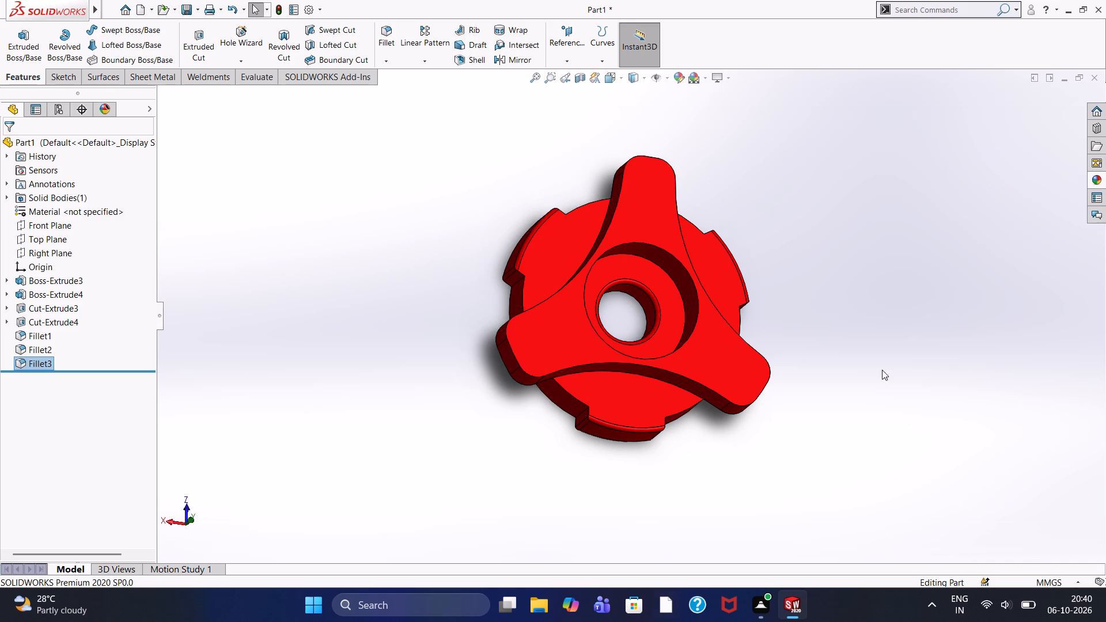
Examine the red three-armed knob from several angles and distances to check its existing fillets and remaining sharp edges.
middle_click_drag(797, 310, 766, 237)
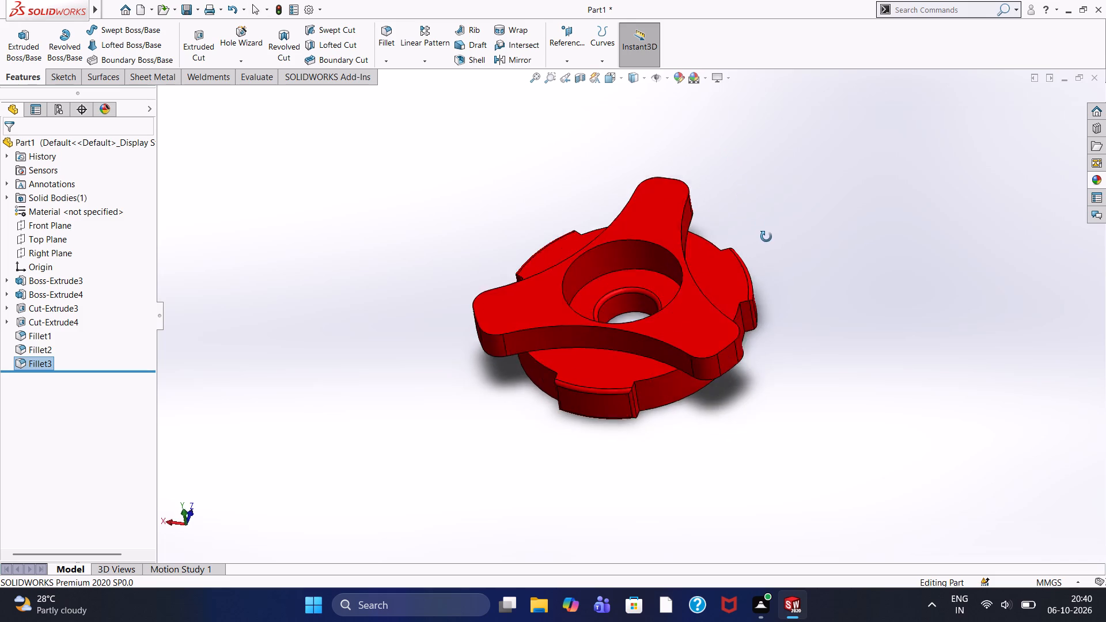
middle_click_drag(766, 237, 766, 237)
middle_click_drag(766, 237, 759, 237)
scroll(759, 237, "up", 2)
scroll(759, 237, "down", 1)
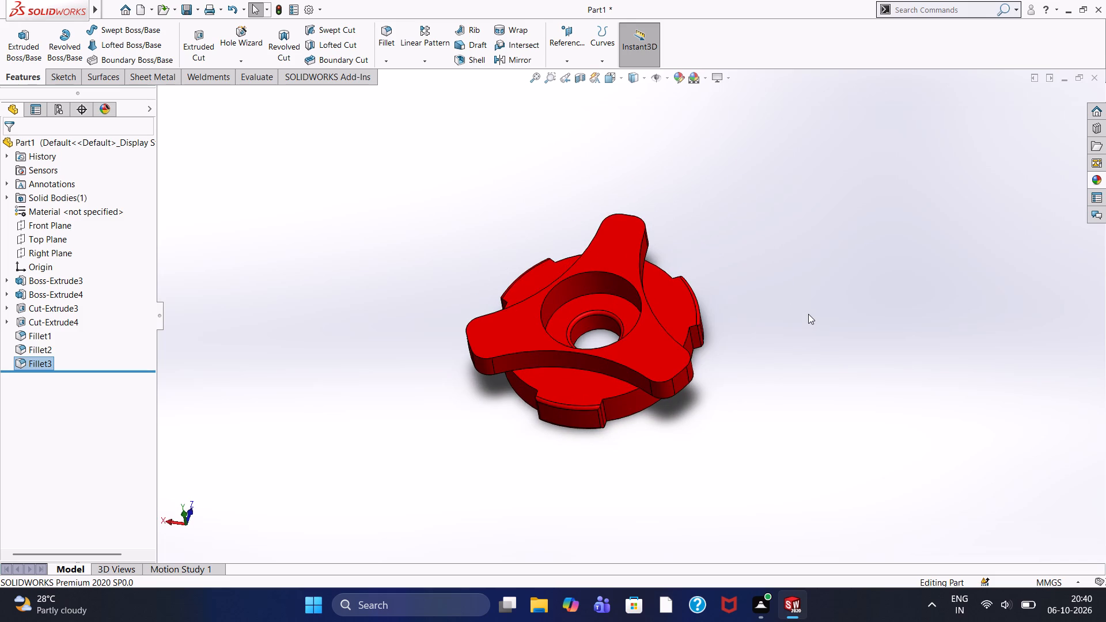
scroll(808, 313, "up", 1)
scroll(808, 313, "down", 1)
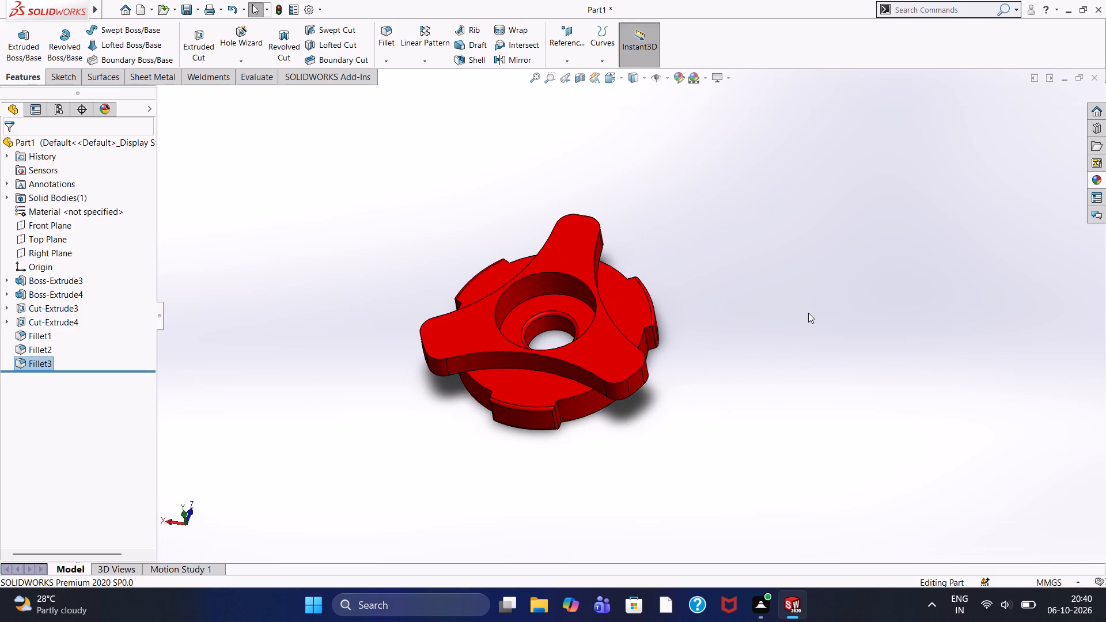
scroll(808, 313, "up", 1)
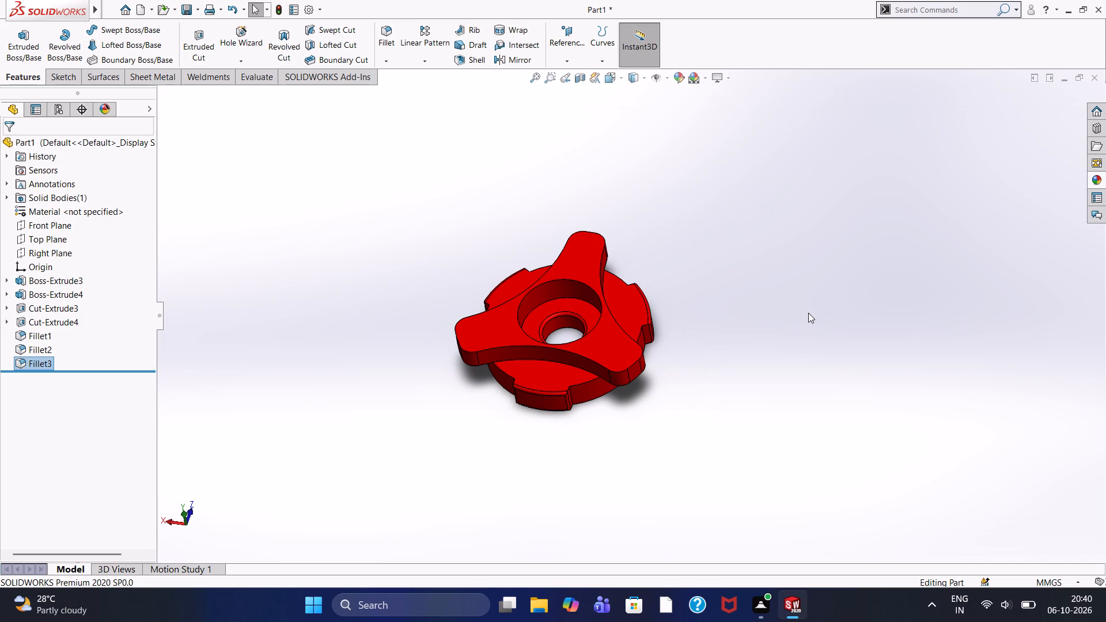
scroll(808, 313, "down", 2)
scroll(808, 313, "up", 2)
scroll(774, 310, "down", 1)
scroll(737, 324, "up", 3)
scroll(639, 359, "down", 2)
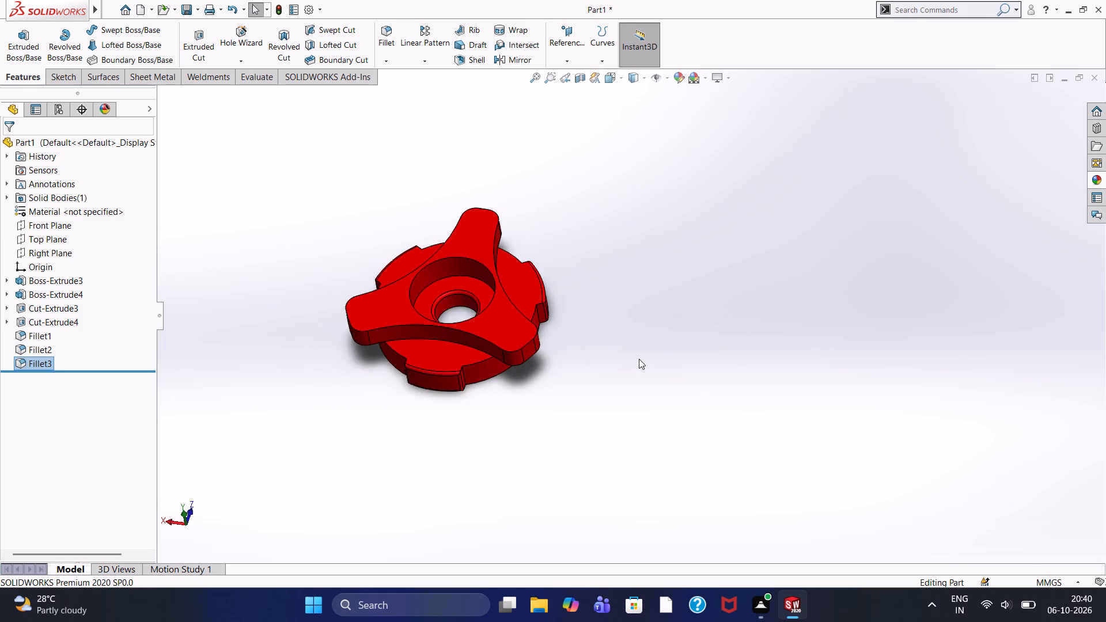
scroll(637, 311, "up", 8)
scroll(653, 335, "down", 2)
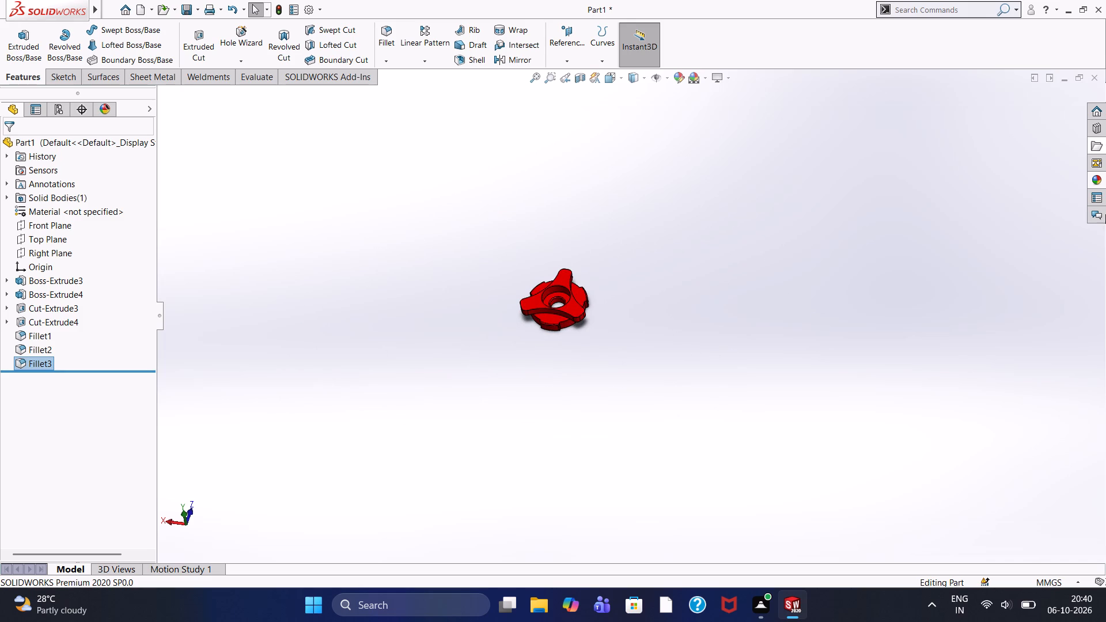
scroll(543, 252, "down", 1)
scroll(506, 351, "down", 3)
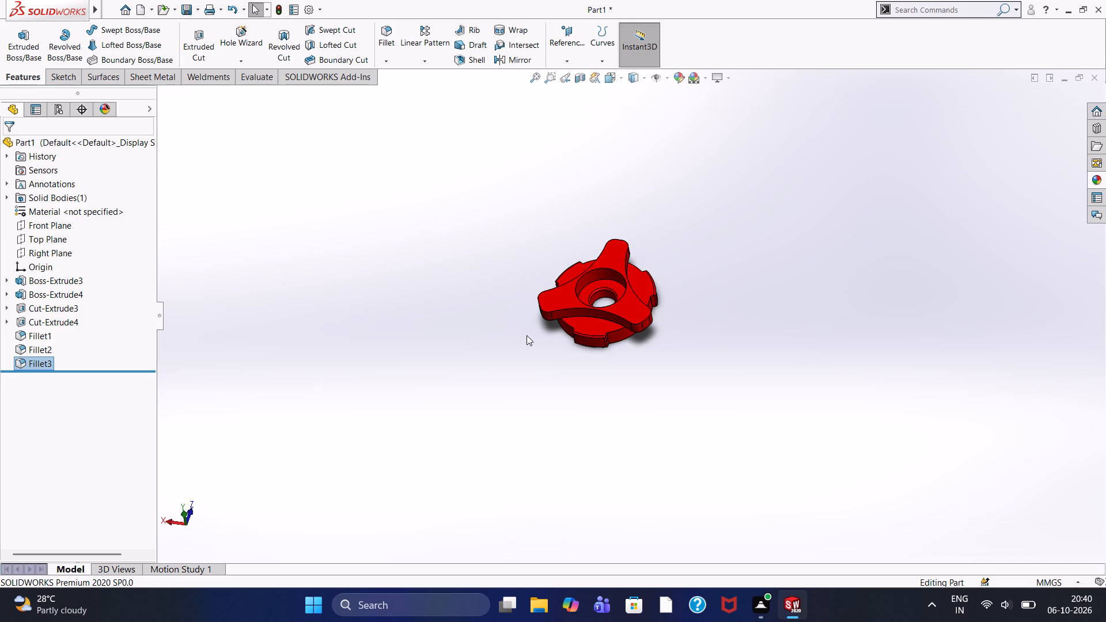
scroll(702, 210, "down", 3)
scroll(491, 289, "up", 3)
middle_click_drag(463, 295, 464, 339)
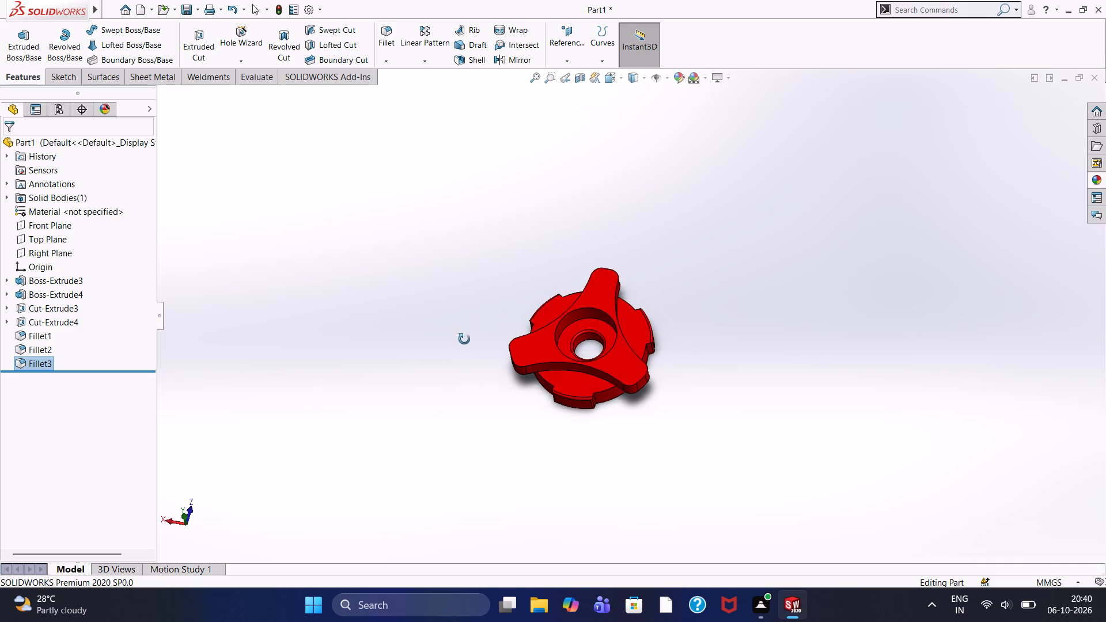
middle_click_drag(464, 339, 464, 342)
scroll(464, 342, "down", 2)
scroll(662, 370, "up", 1)
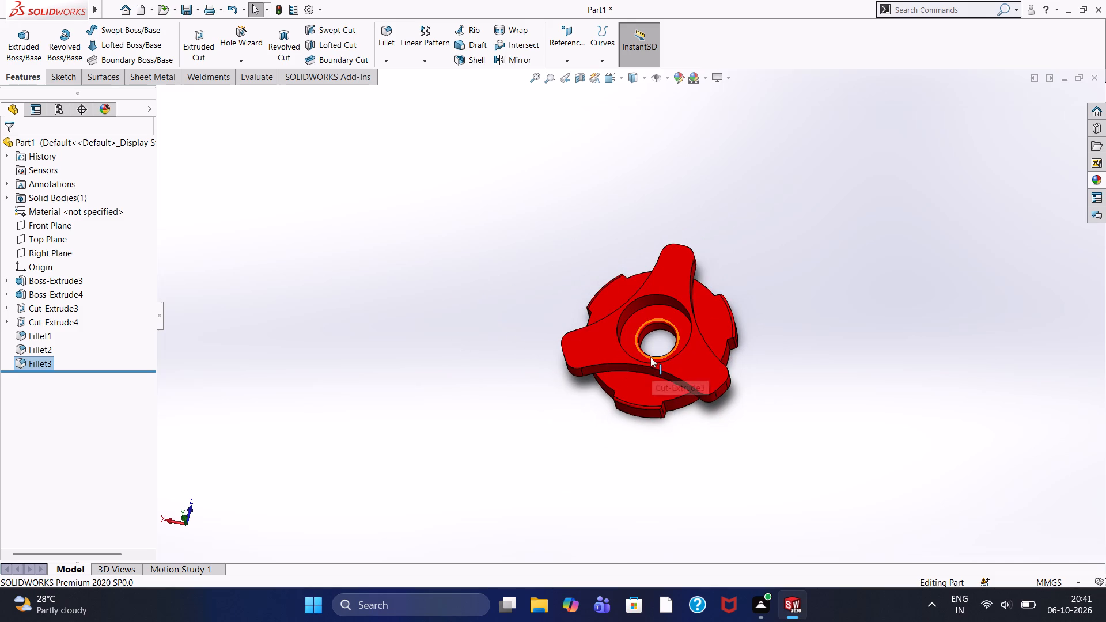
scroll(652, 356, "down", 1)
scroll(653, 357, "up", 1)
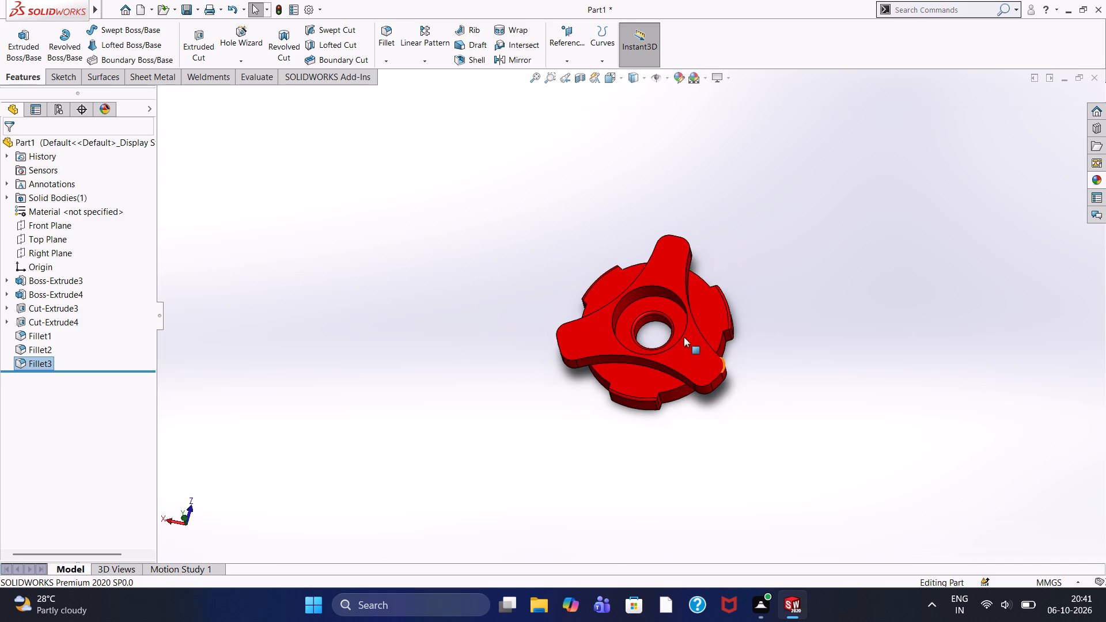
scroll(669, 329, "down", 3)
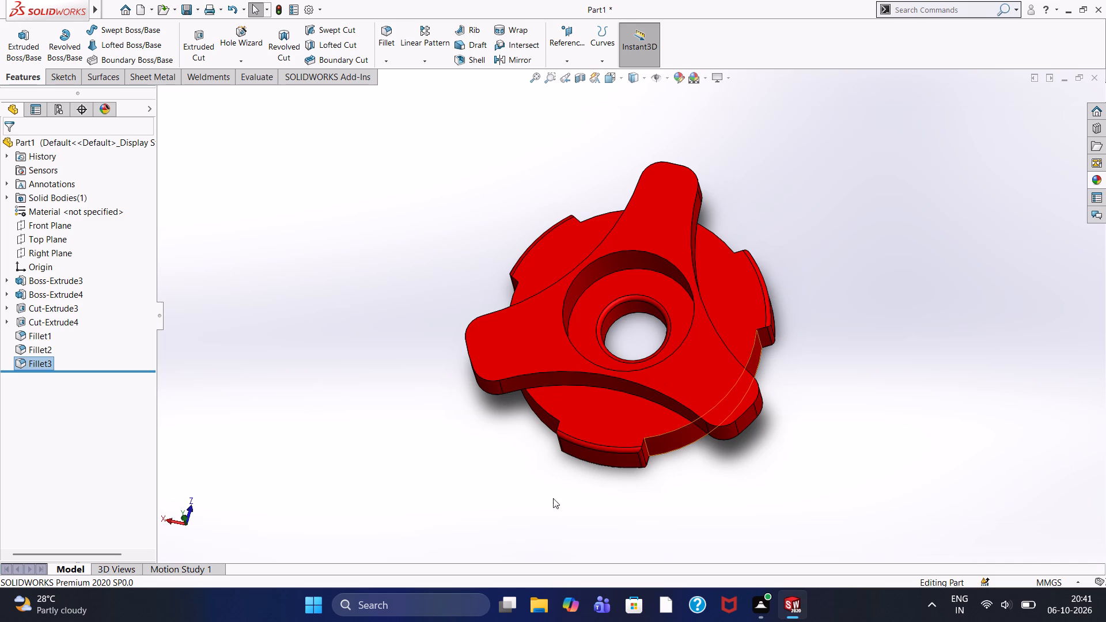
middle_click_drag(533, 444, 529, 499)
scroll(528, 484, "up", 3)
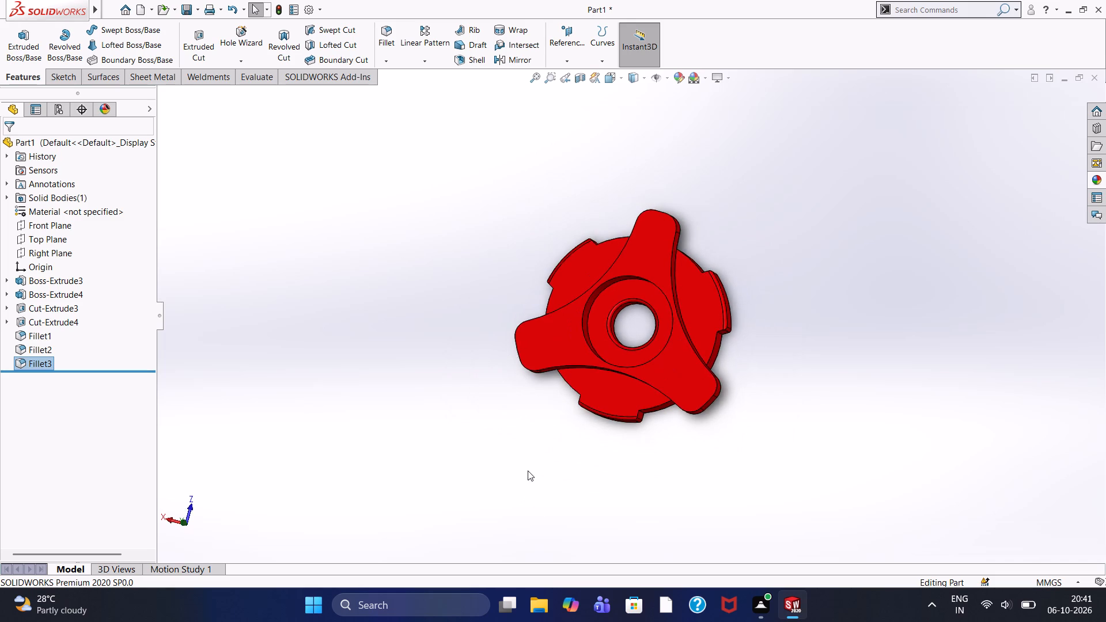
middle_click_drag(533, 458, 542, 452)
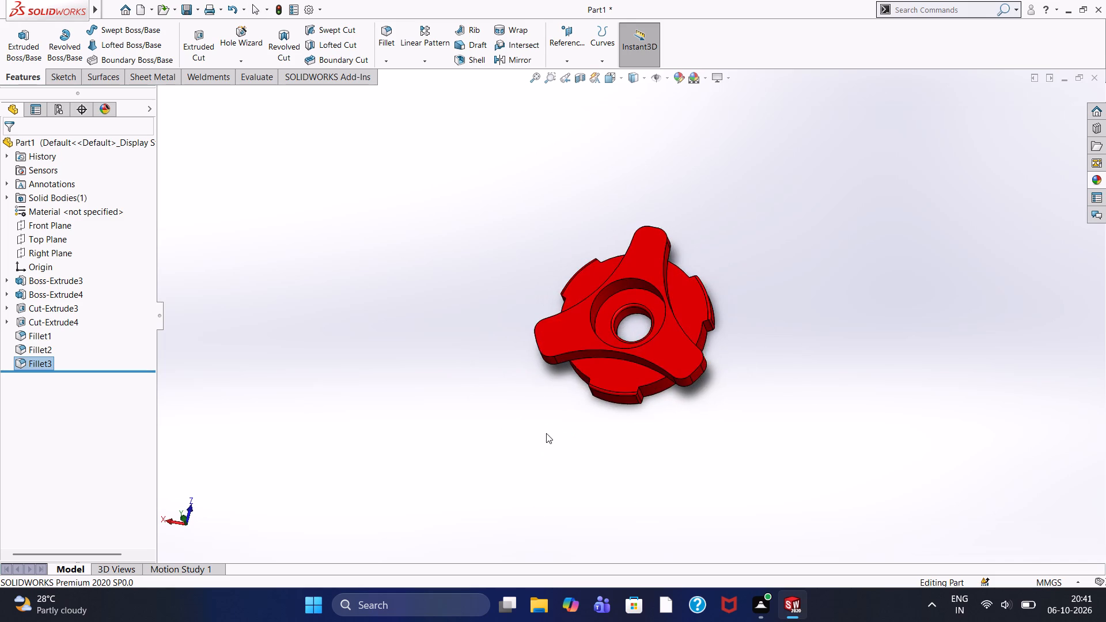
Start a 2 mm symmetric fillet on the three bottom rim arcs between the base disc's raised tabs.
middle_click_drag(546, 433, 696, 249)
middle_click_drag(696, 249, 630, 351)
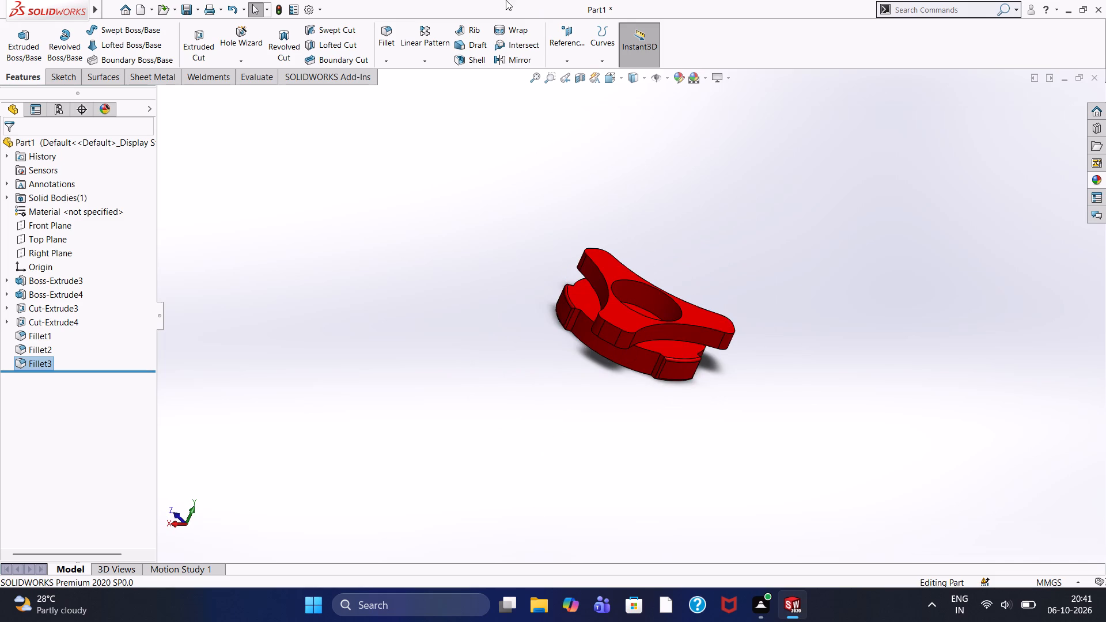
left_click(389, 35)
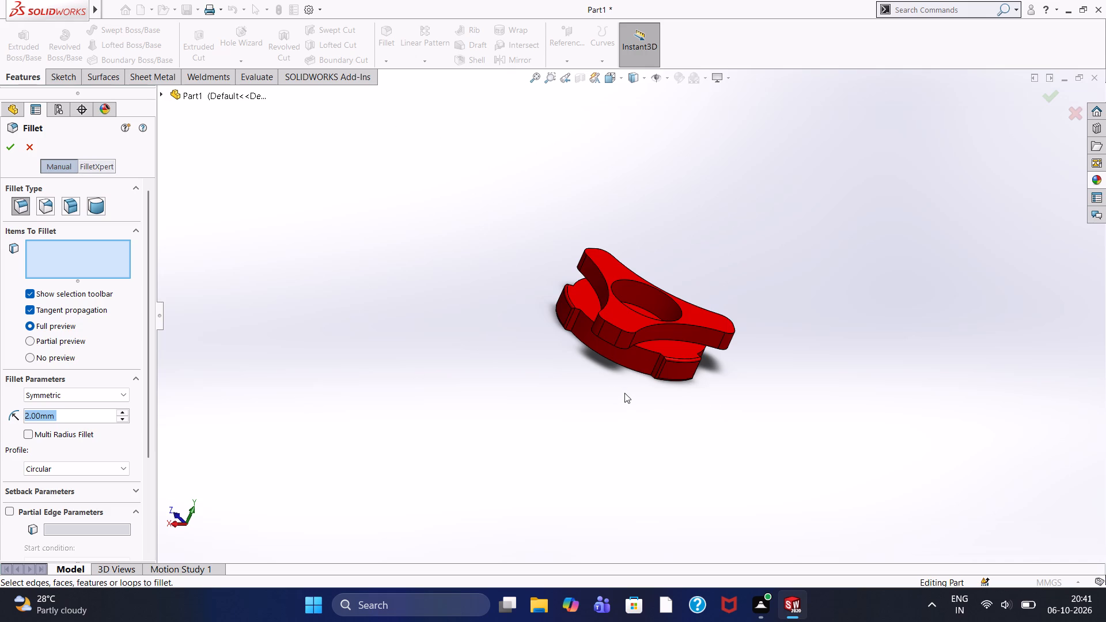
scroll(624, 392, "down", 4)
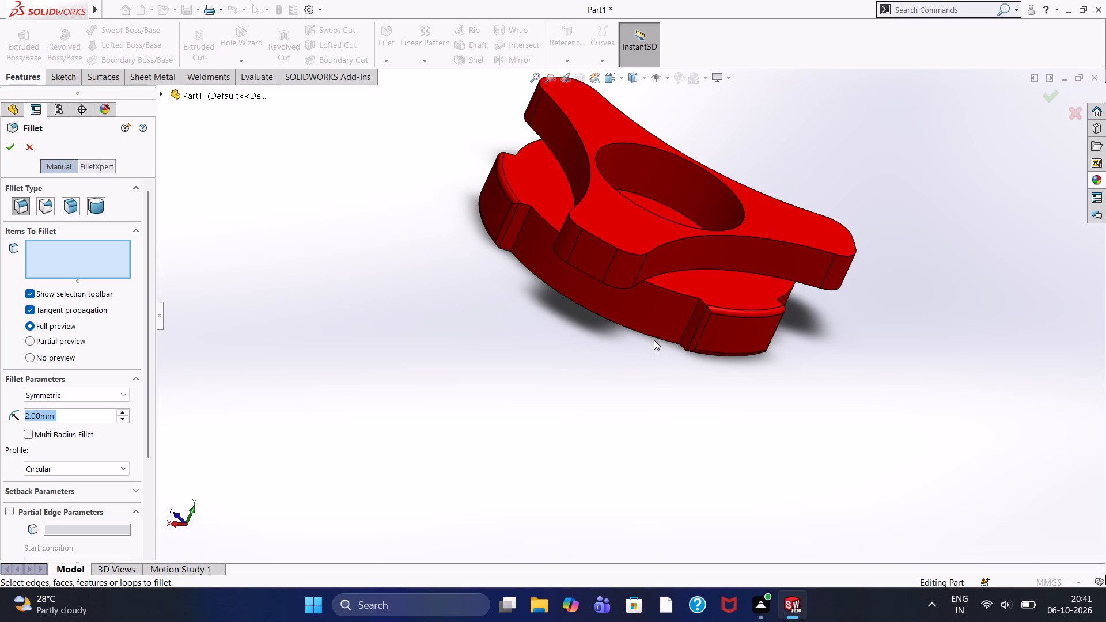
left_click(656, 336)
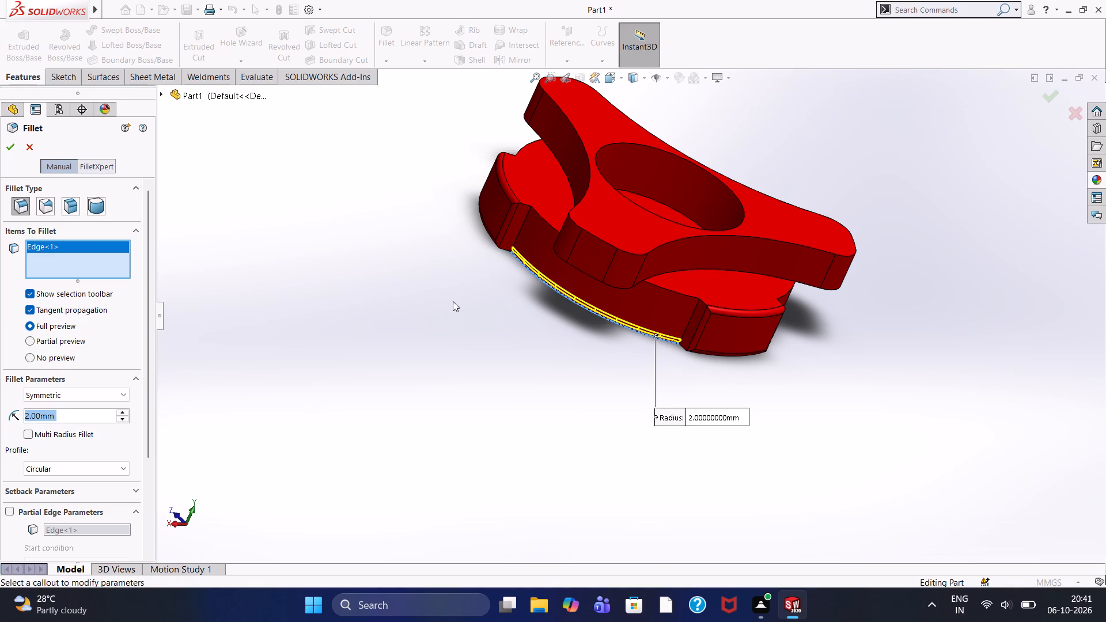
middle_click_drag(452, 299, 555, 406)
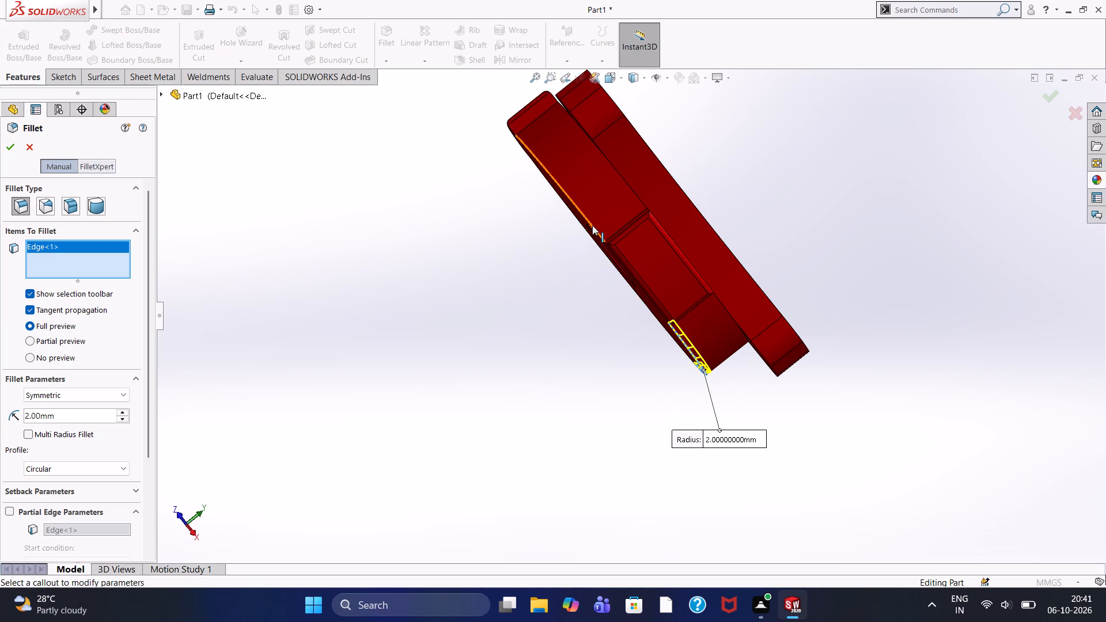
left_click(592, 225)
middle_click_drag(487, 207, 640, 383)
scroll(640, 370, "up", 1)
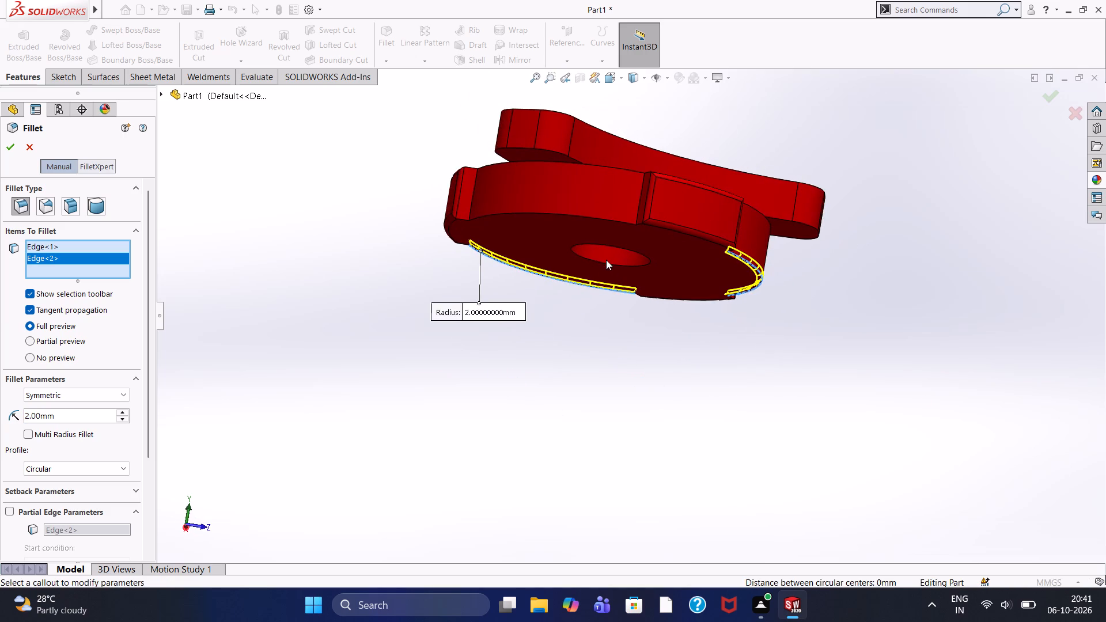
left_click(614, 234)
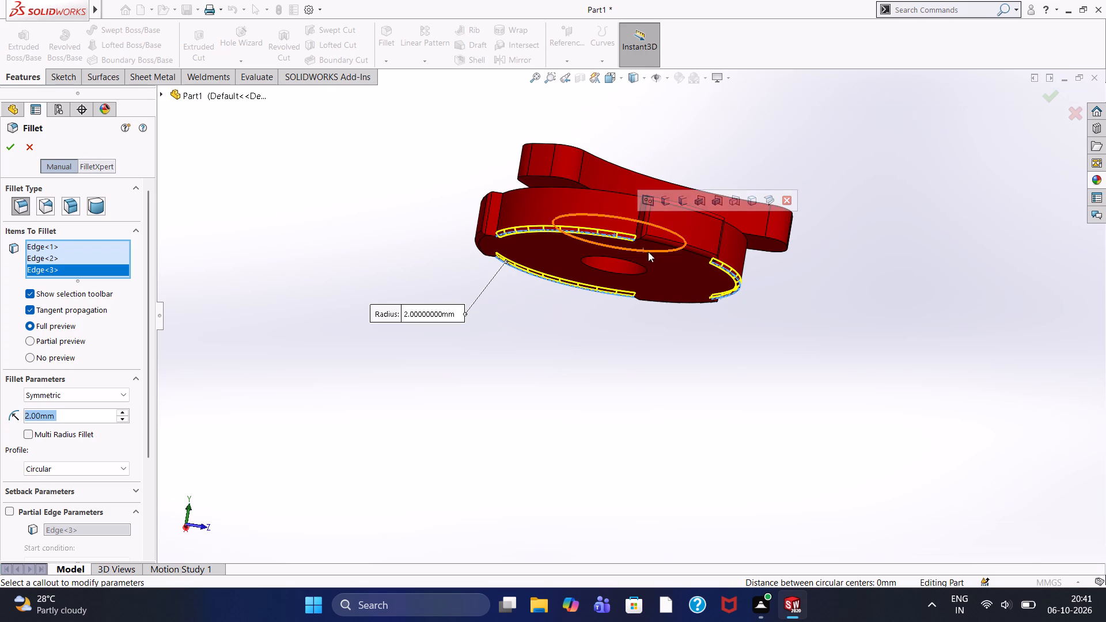
Add the six upper rim arc segments between the base disc's tabs, beside the arms, to the 2 mm fillet and apply it.
scroll(380, 229, "down", 2)
middle_click_drag(411, 264, 479, 322)
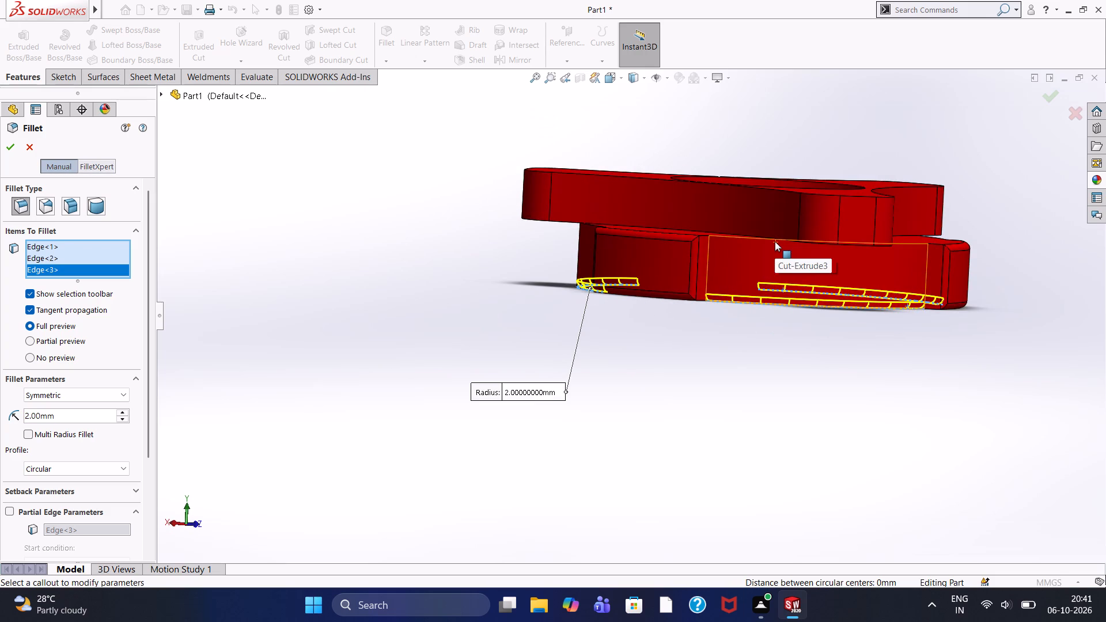
left_click(775, 241)
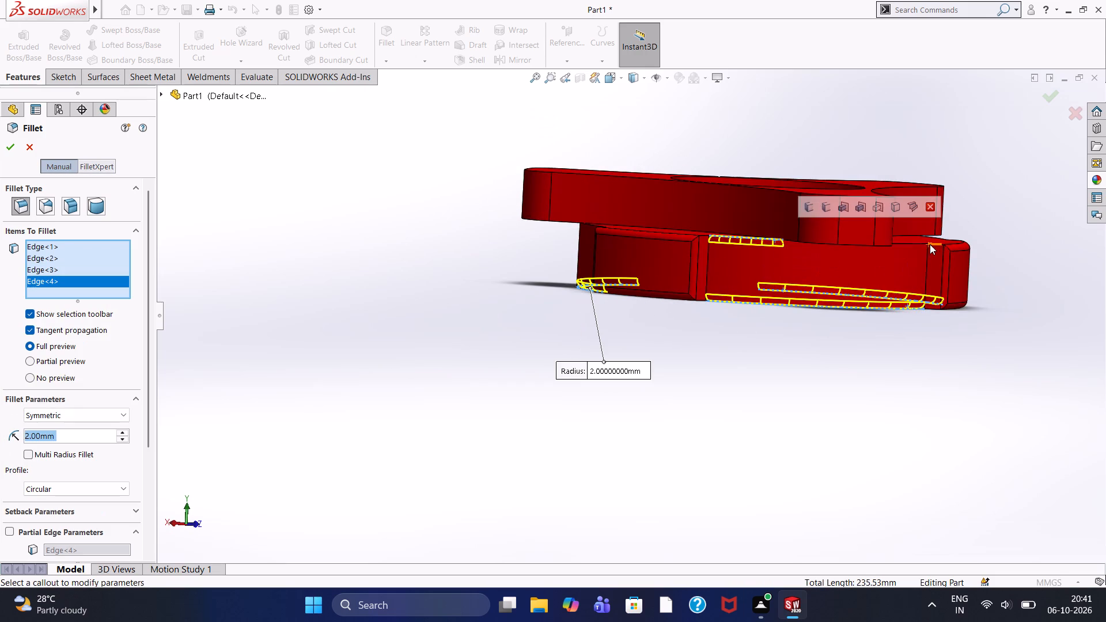
left_click(915, 244)
middle_click_drag(499, 240, 562, 303)
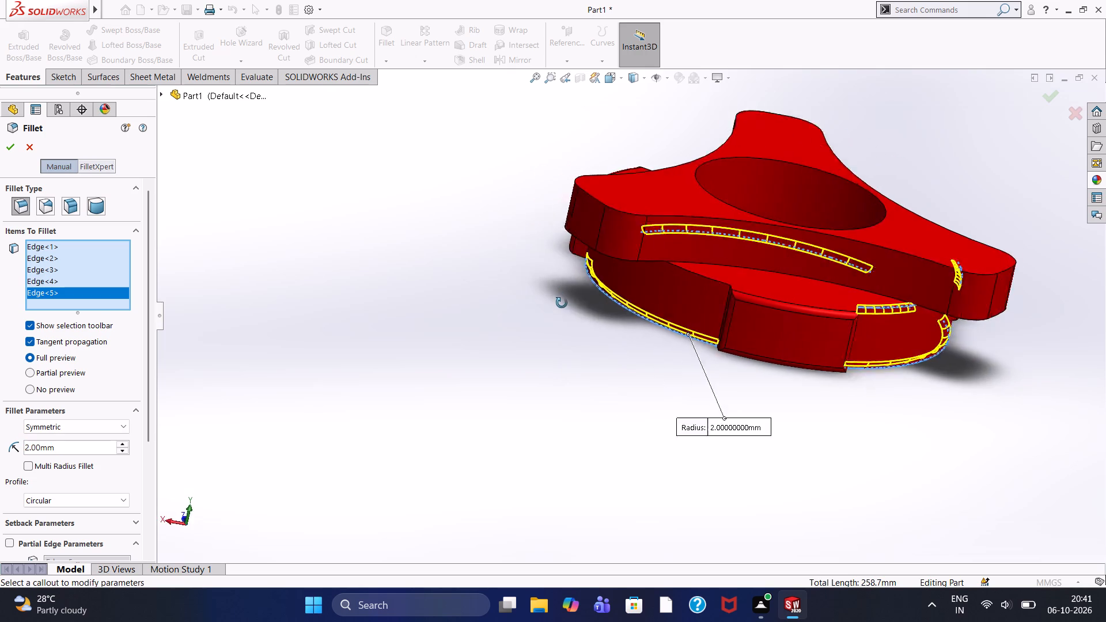
middle_click_drag(562, 303, 590, 304)
left_click(792, 280)
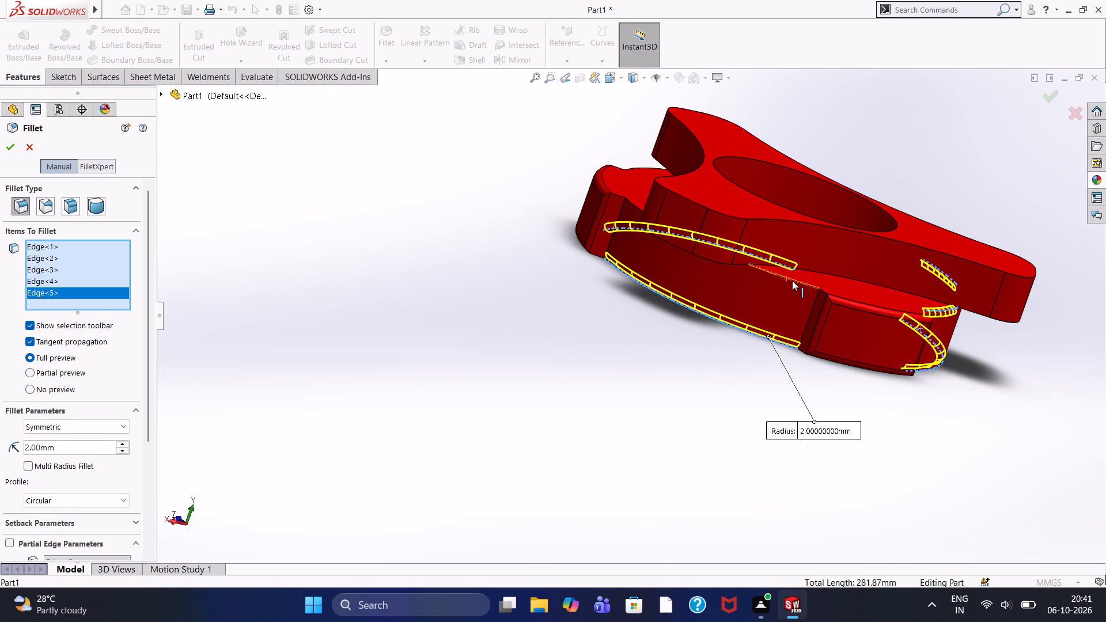
middle_click_drag(394, 253, 434, 309)
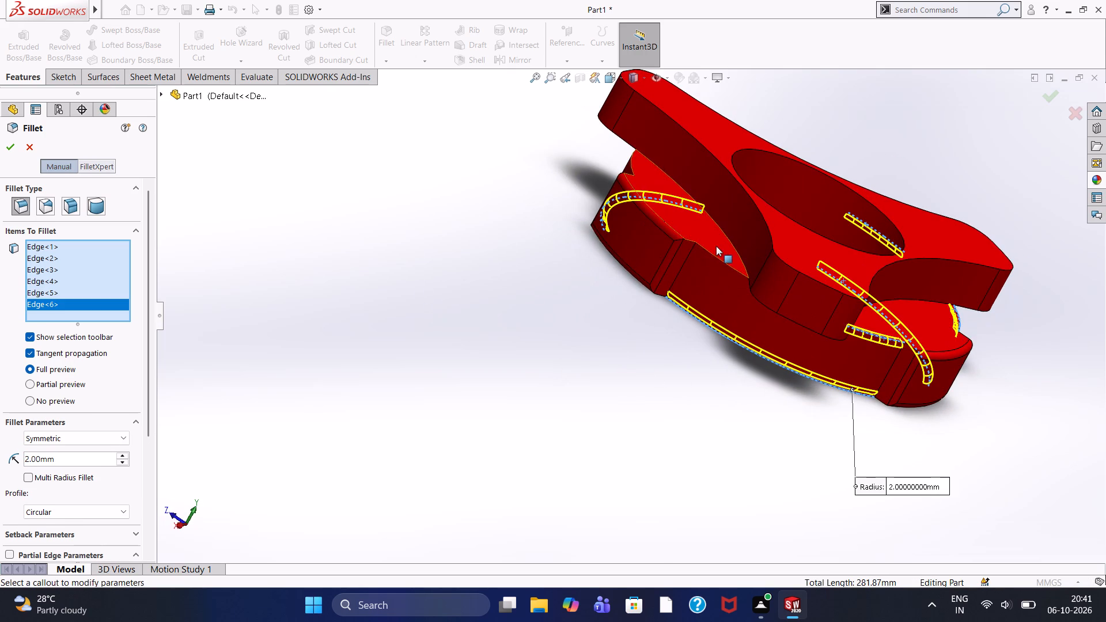
left_click(717, 257)
middle_click_drag(399, 235, 468, 352)
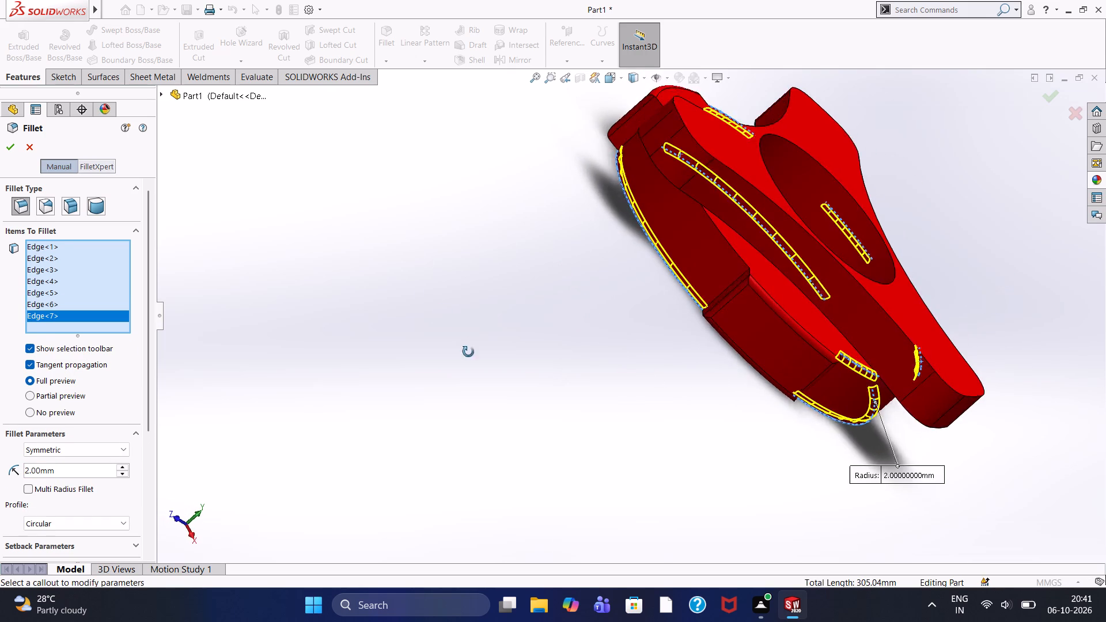
middle_click_drag(468, 352, 479, 370)
left_click(767, 273)
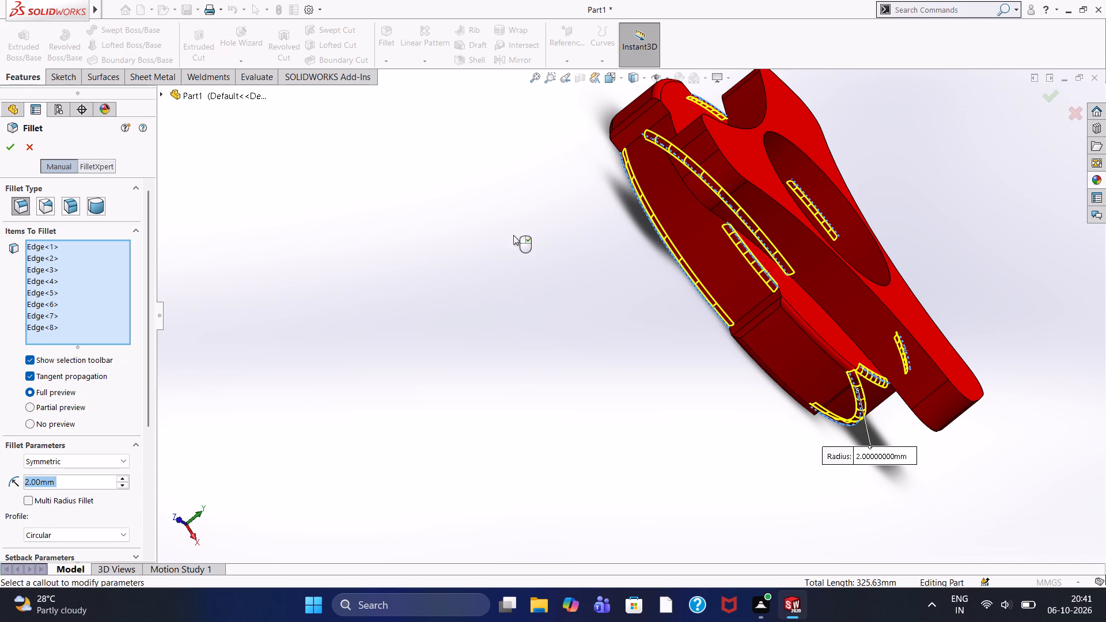
middle_click_drag(469, 226, 524, 346)
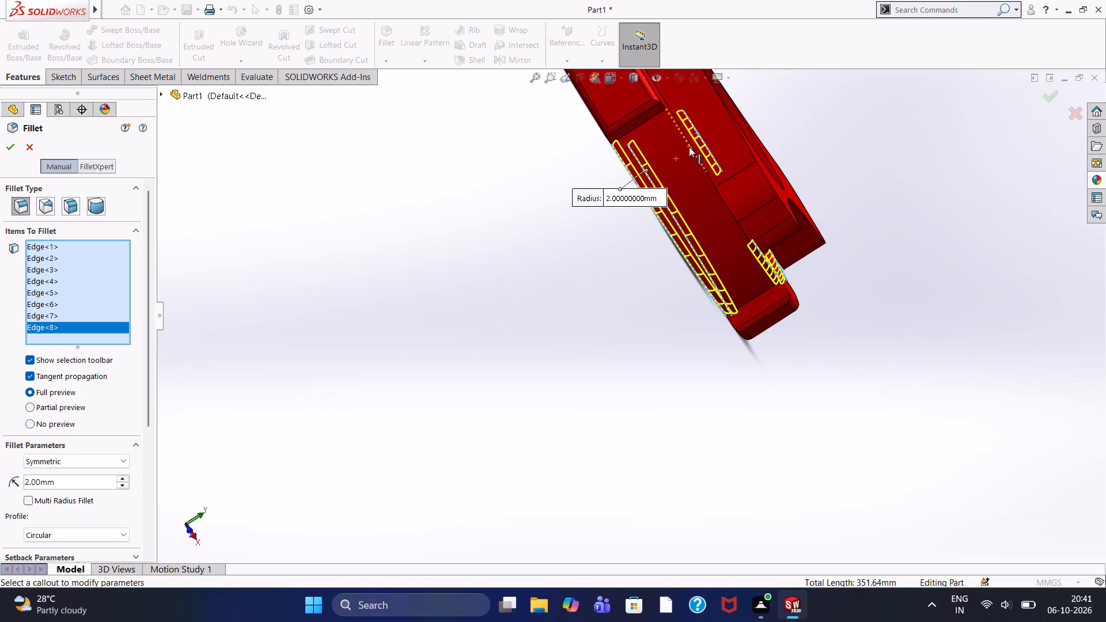
left_click(689, 147)
middle_click_drag(397, 230, 382, 351)
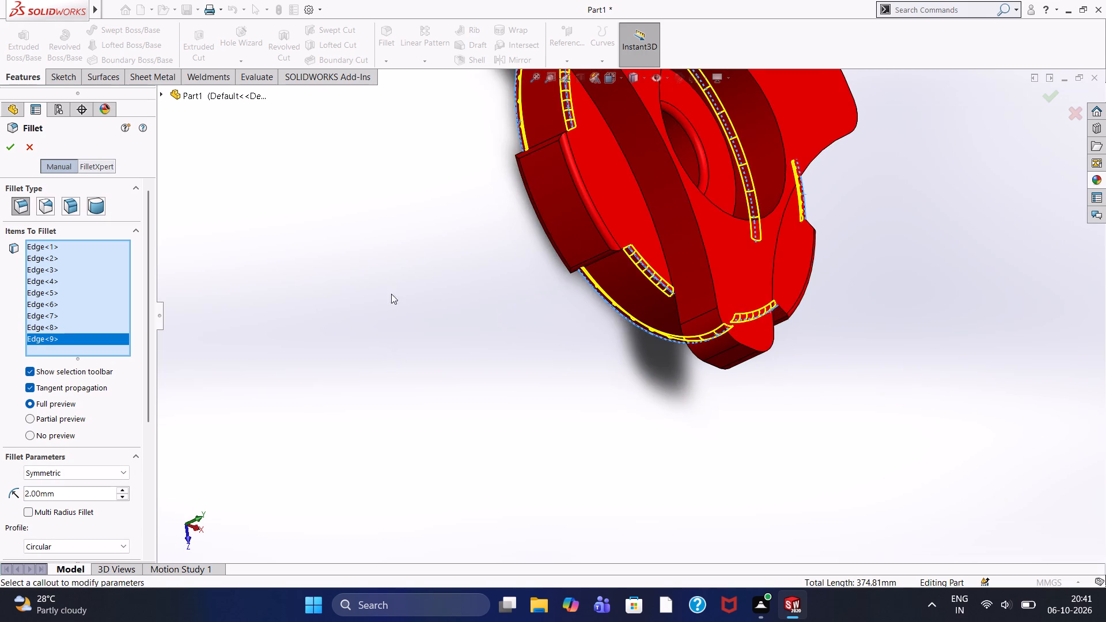
scroll(429, 256, "up", 2)
scroll(431, 234, "down", 1)
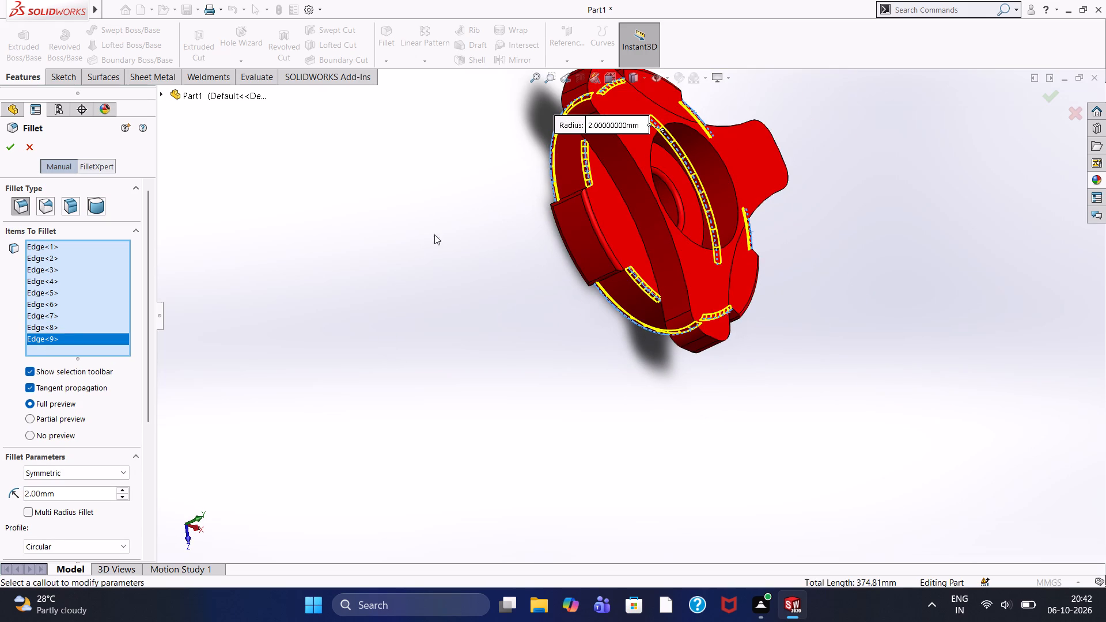
middle_click_drag(495, 257, 405, 279)
scroll(495, 257, "up", 1)
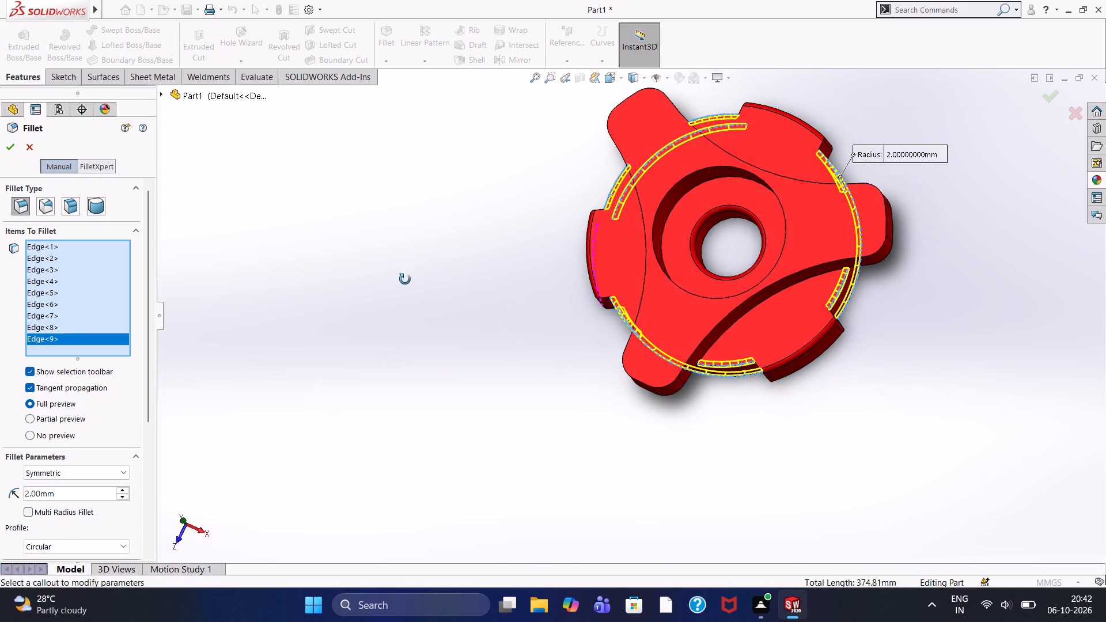
middle_click_drag(405, 279, 412, 293)
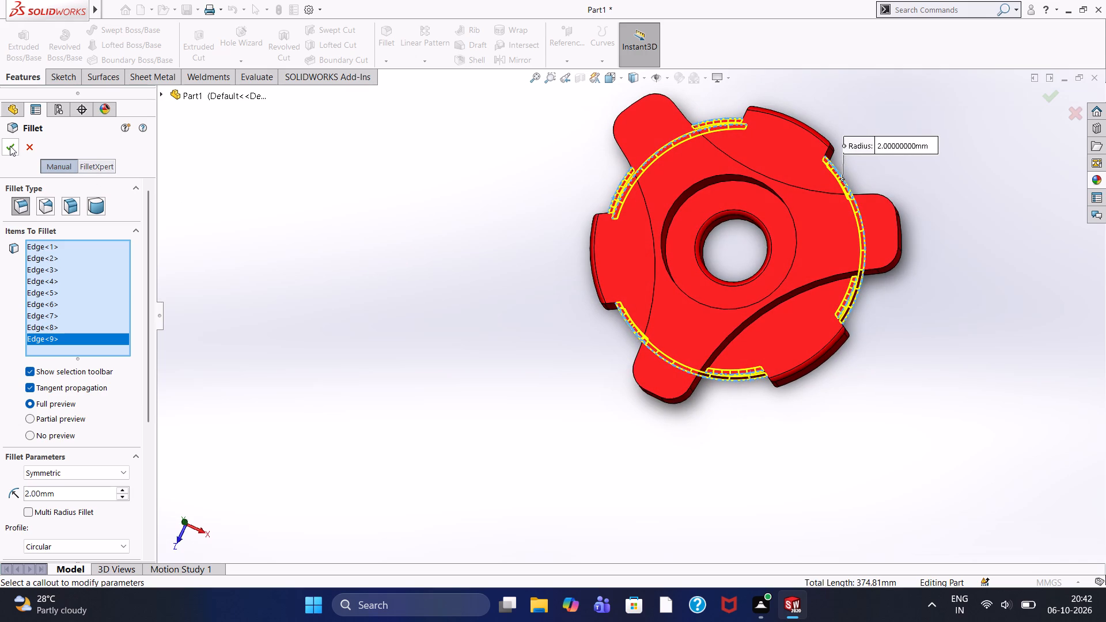
left_click(10, 146)
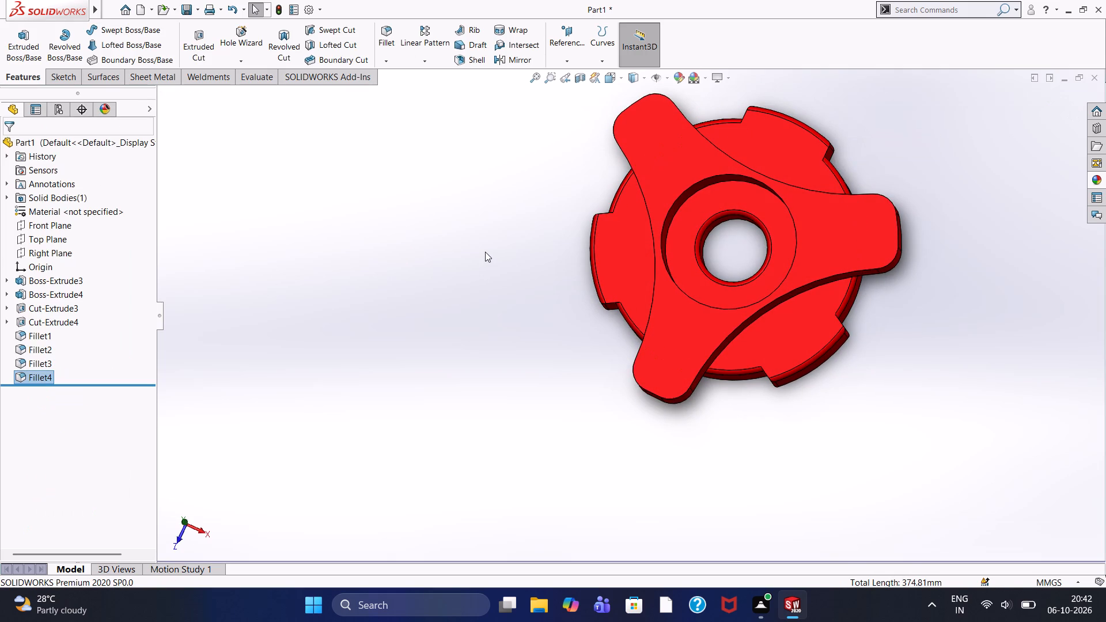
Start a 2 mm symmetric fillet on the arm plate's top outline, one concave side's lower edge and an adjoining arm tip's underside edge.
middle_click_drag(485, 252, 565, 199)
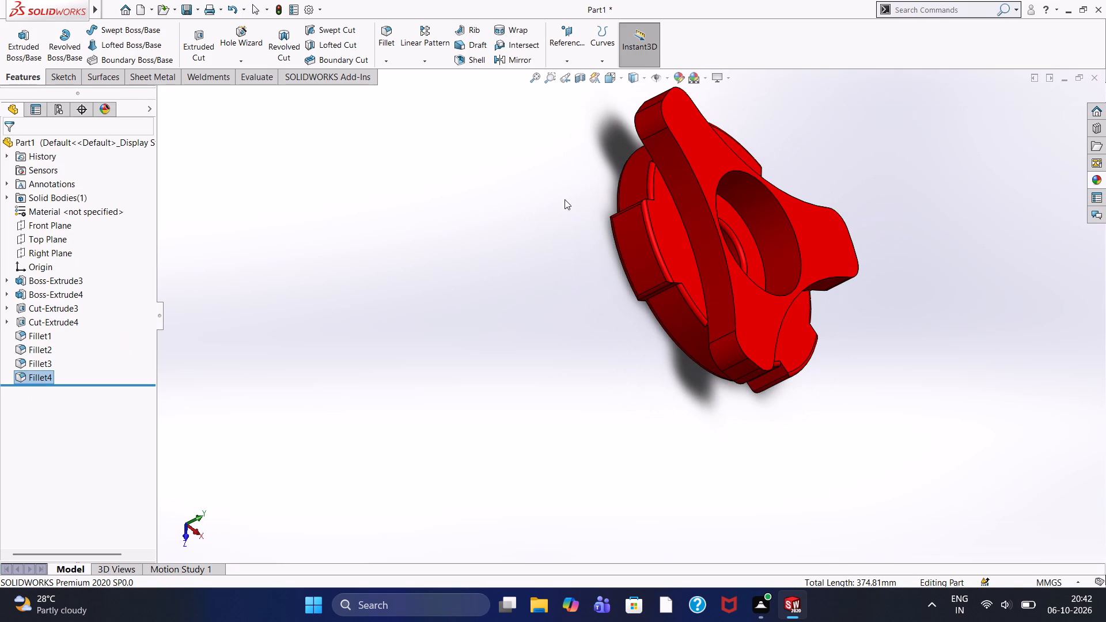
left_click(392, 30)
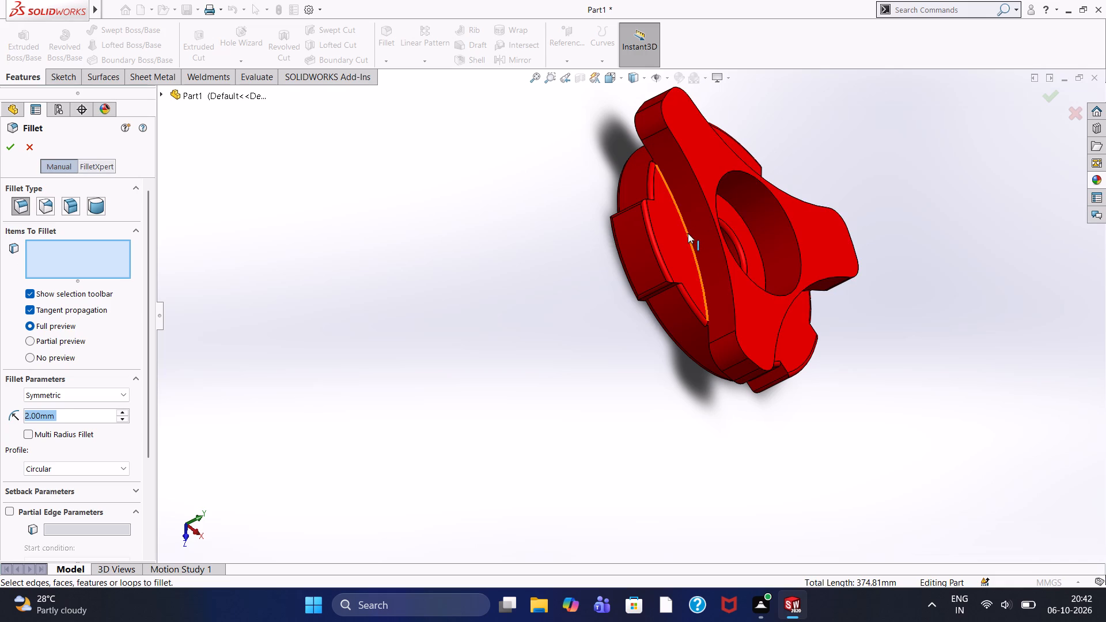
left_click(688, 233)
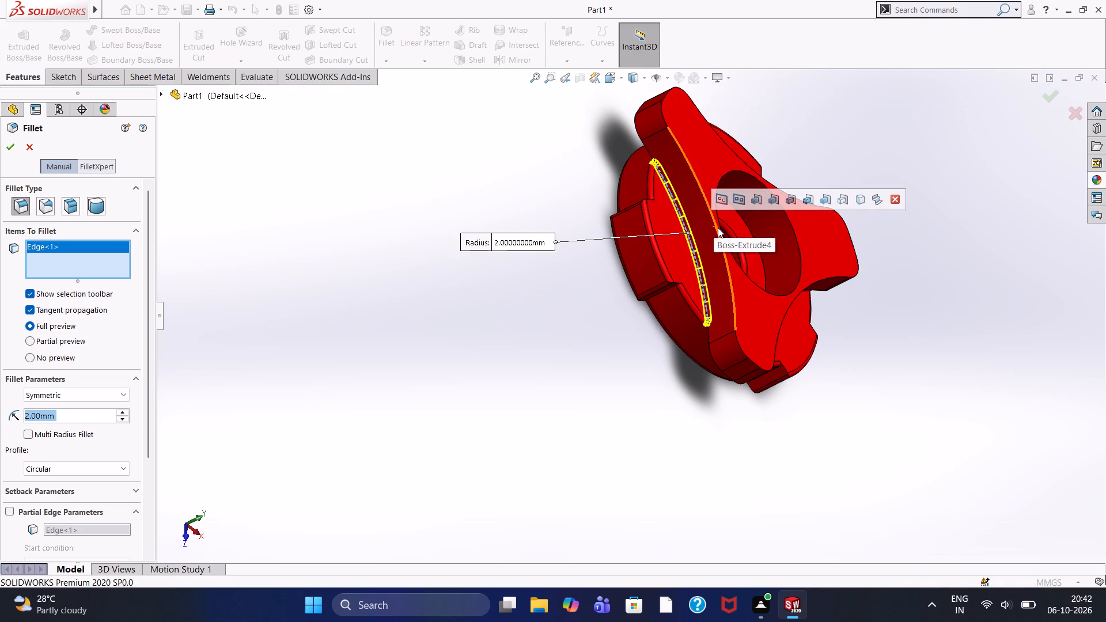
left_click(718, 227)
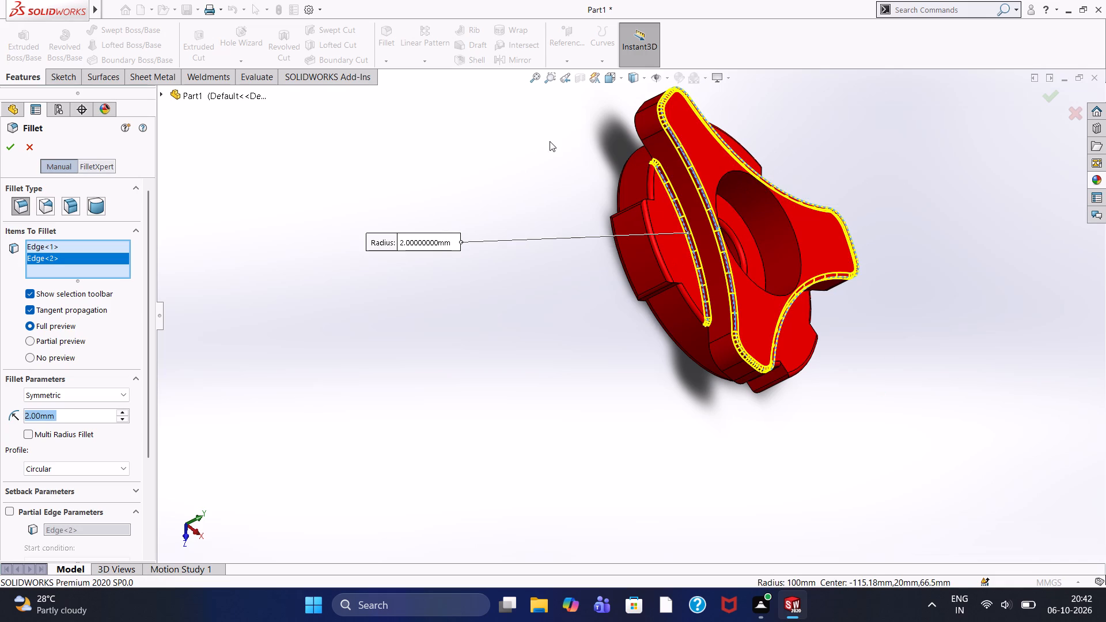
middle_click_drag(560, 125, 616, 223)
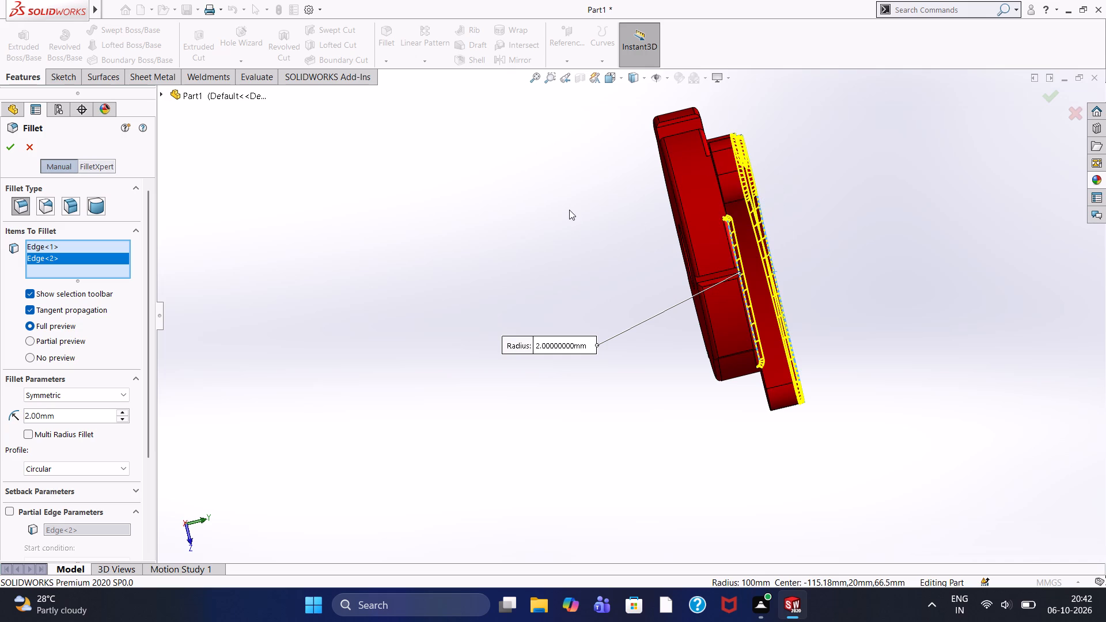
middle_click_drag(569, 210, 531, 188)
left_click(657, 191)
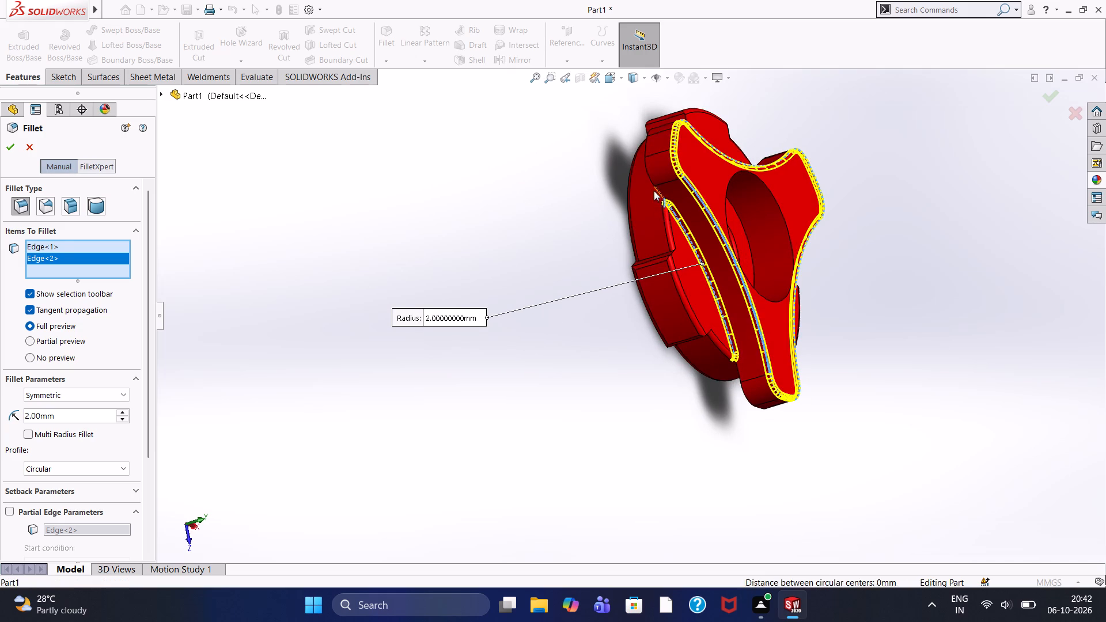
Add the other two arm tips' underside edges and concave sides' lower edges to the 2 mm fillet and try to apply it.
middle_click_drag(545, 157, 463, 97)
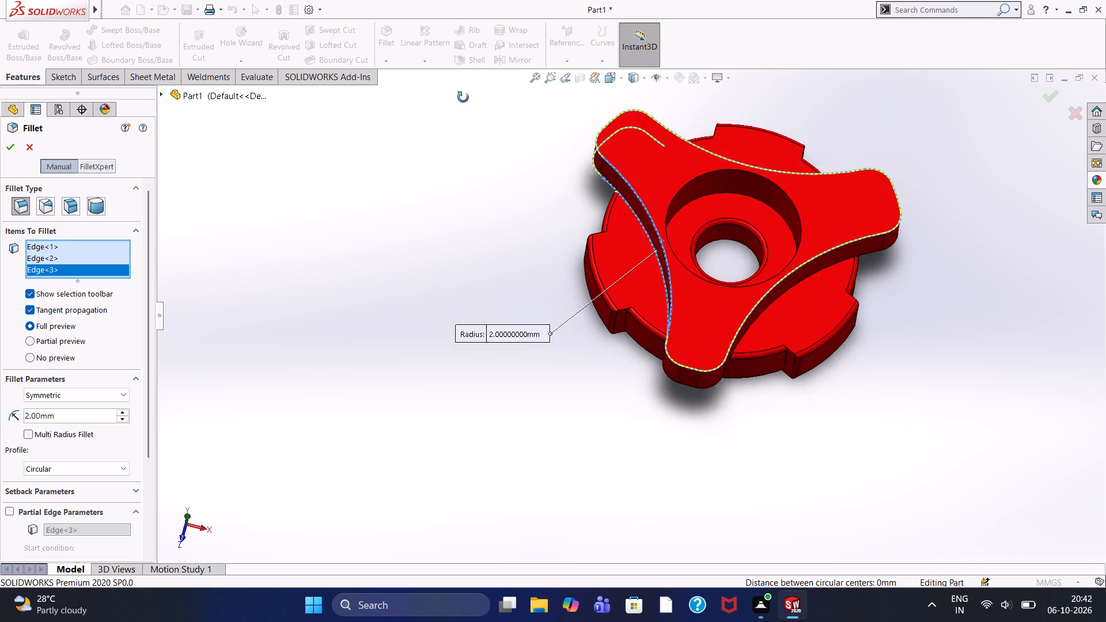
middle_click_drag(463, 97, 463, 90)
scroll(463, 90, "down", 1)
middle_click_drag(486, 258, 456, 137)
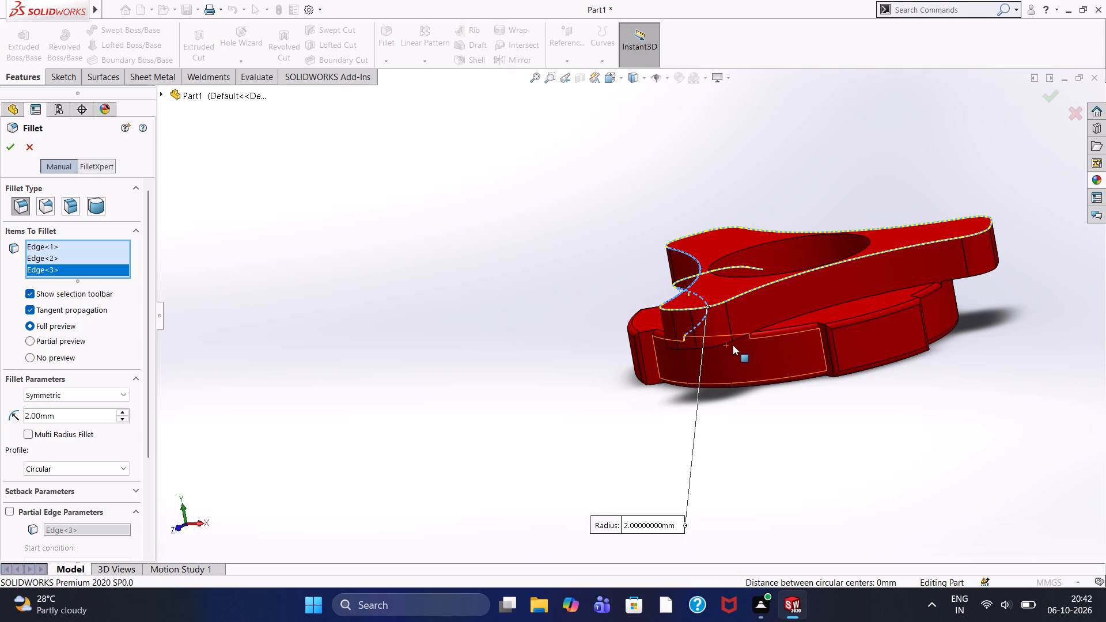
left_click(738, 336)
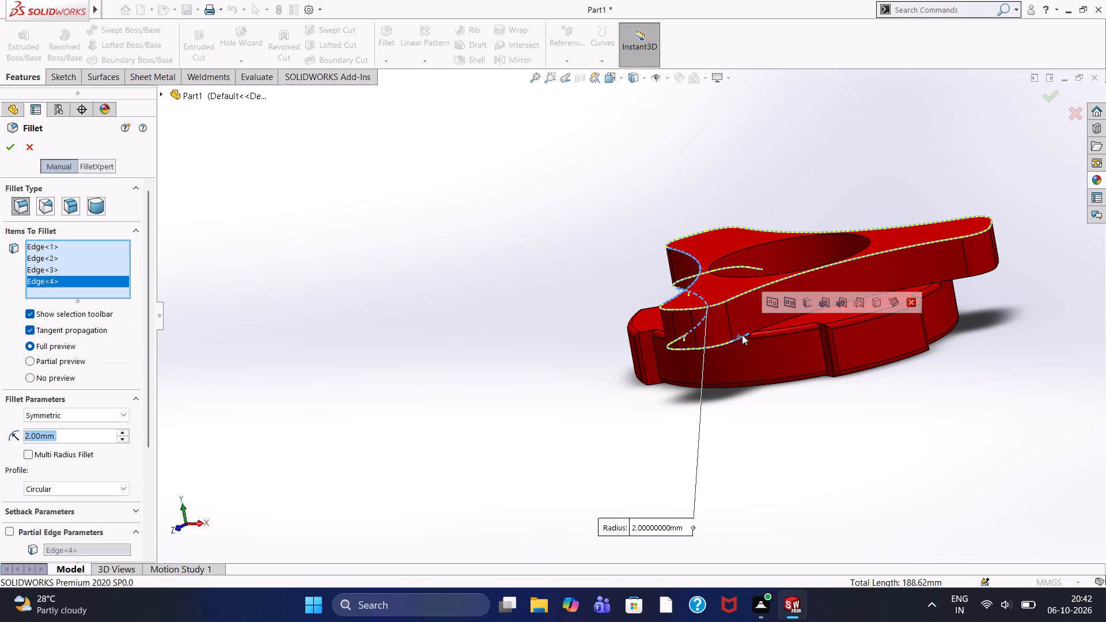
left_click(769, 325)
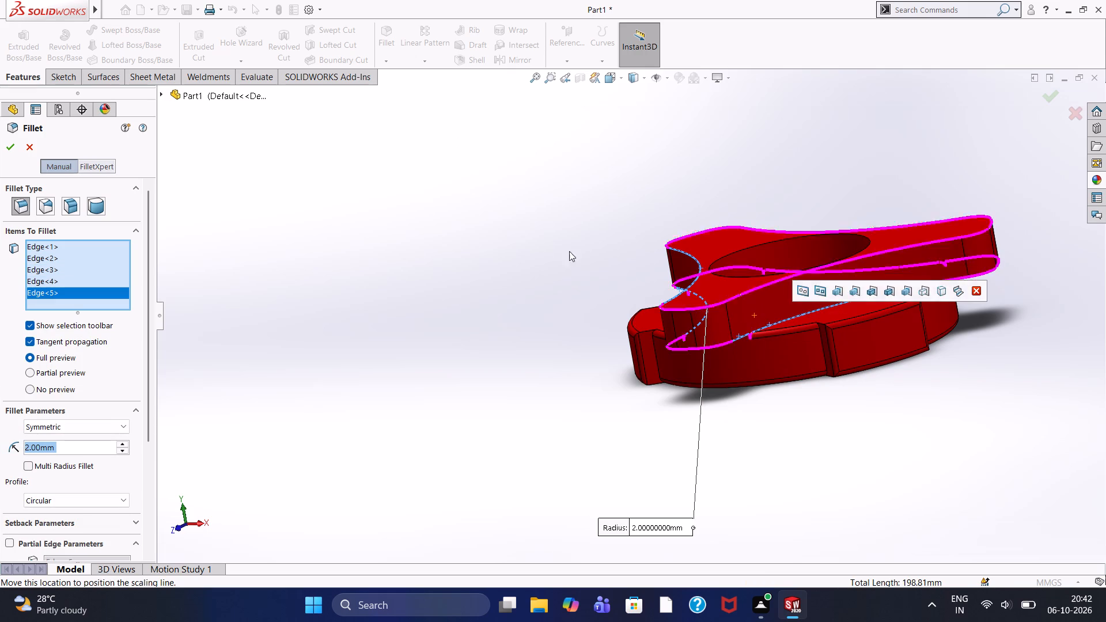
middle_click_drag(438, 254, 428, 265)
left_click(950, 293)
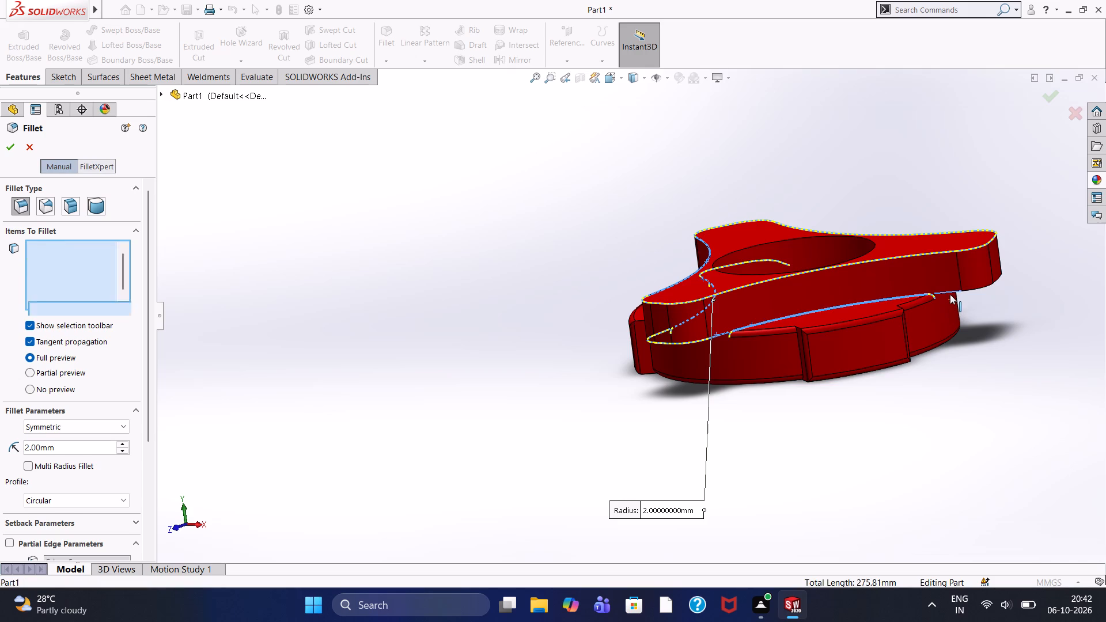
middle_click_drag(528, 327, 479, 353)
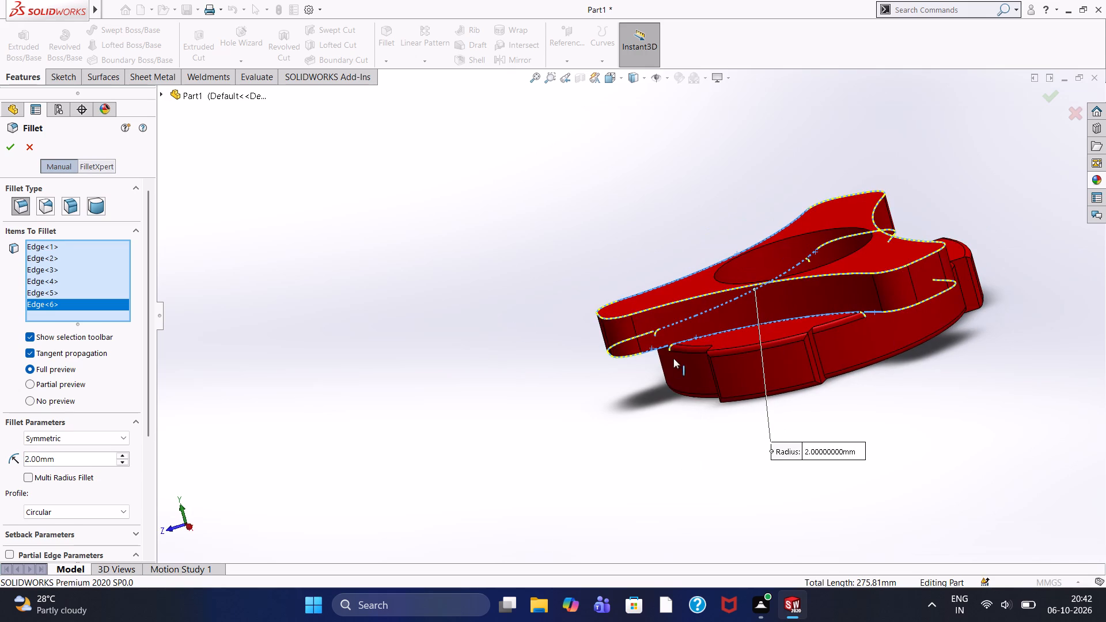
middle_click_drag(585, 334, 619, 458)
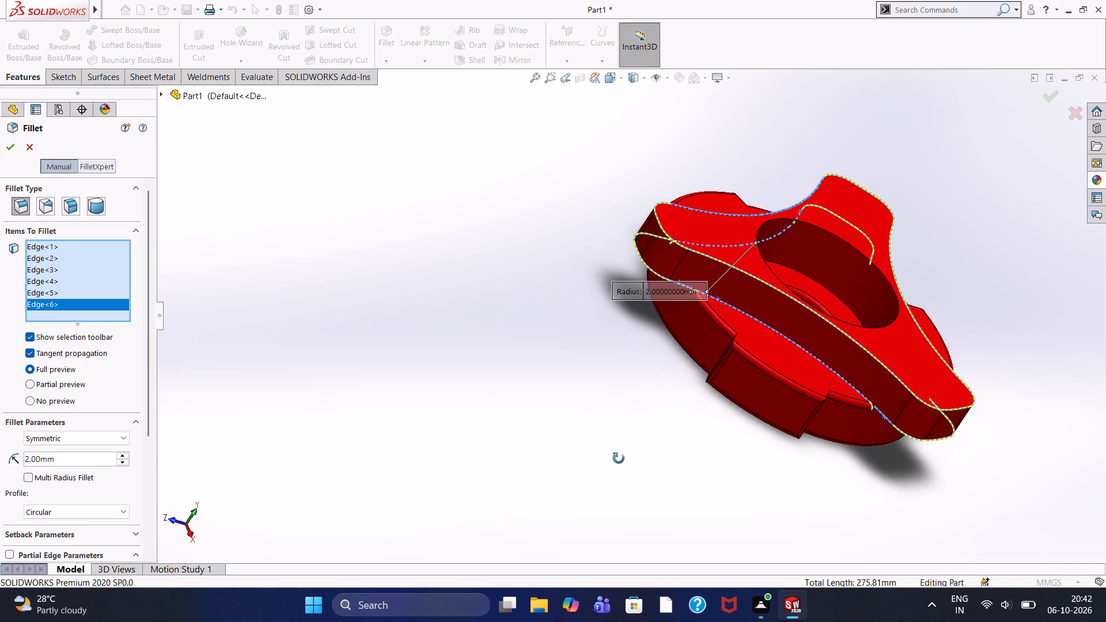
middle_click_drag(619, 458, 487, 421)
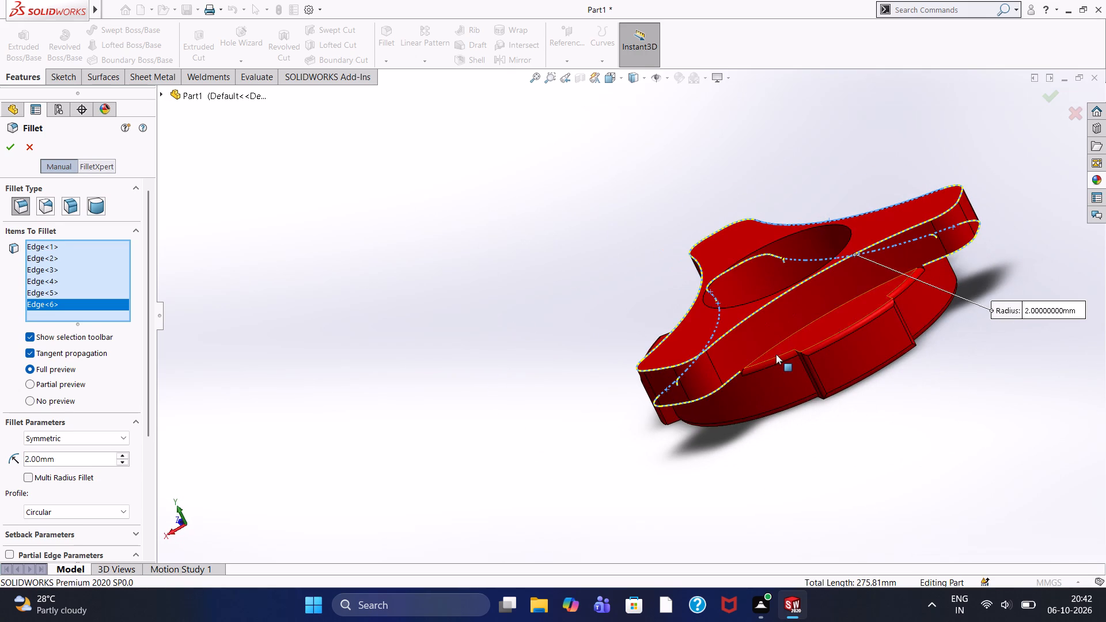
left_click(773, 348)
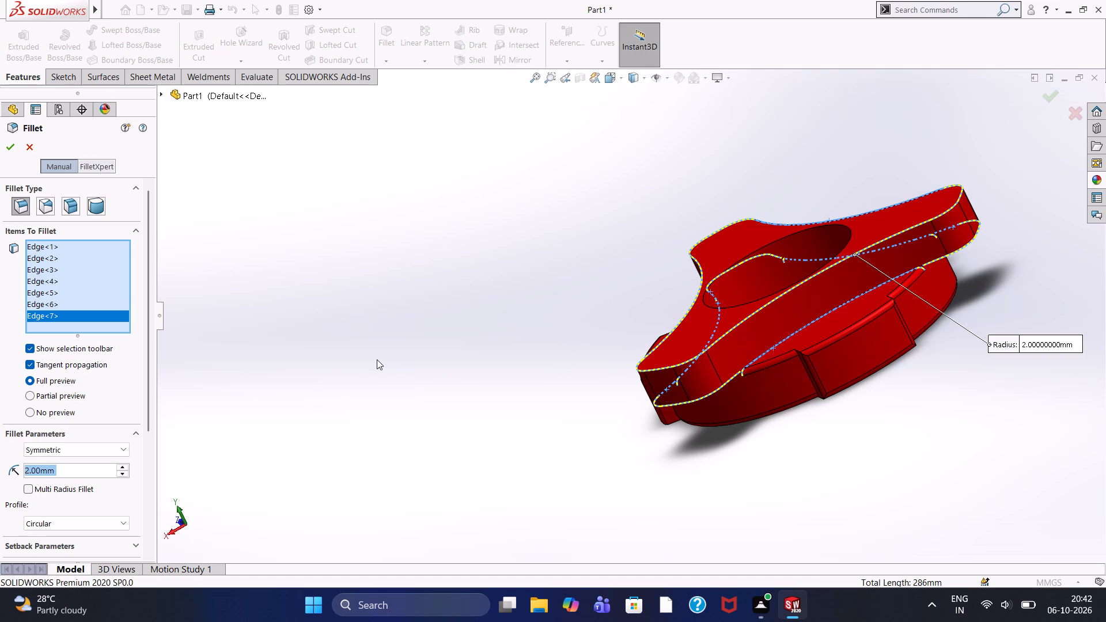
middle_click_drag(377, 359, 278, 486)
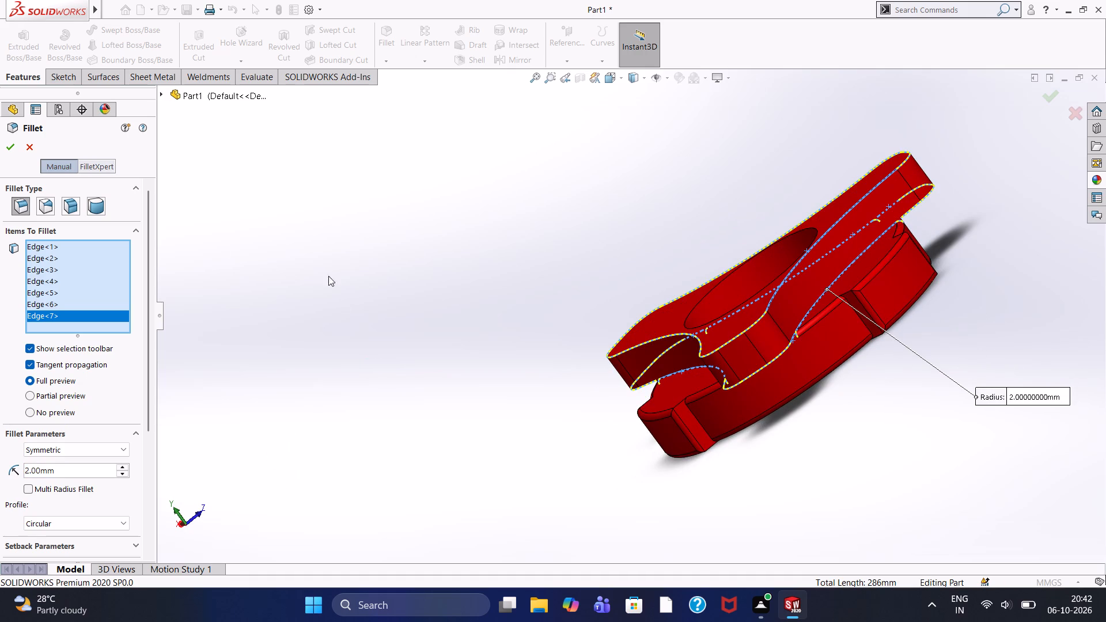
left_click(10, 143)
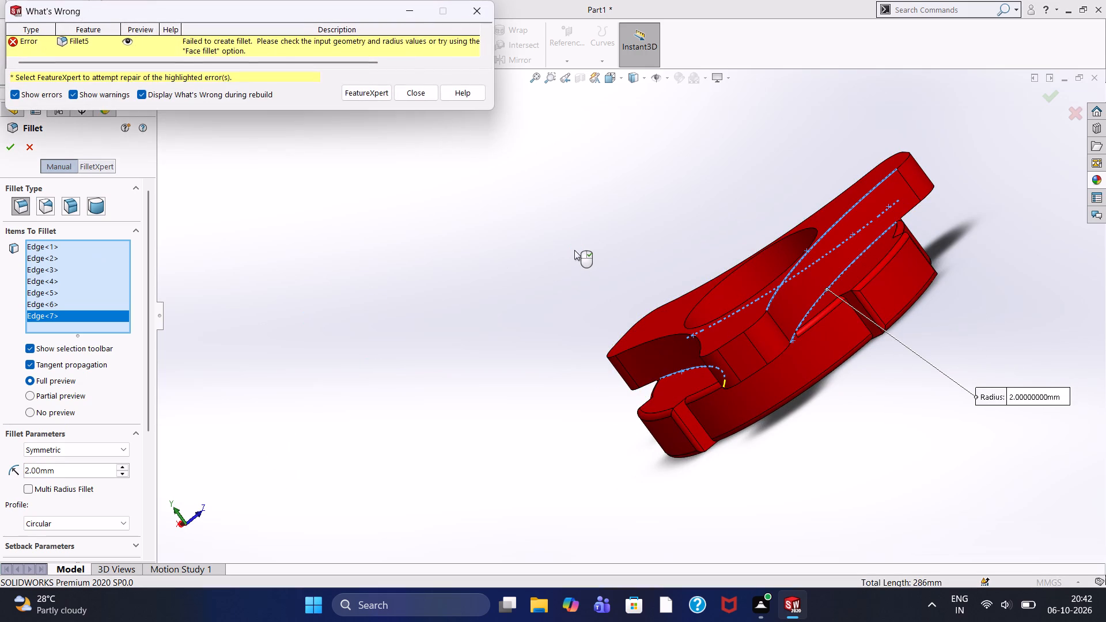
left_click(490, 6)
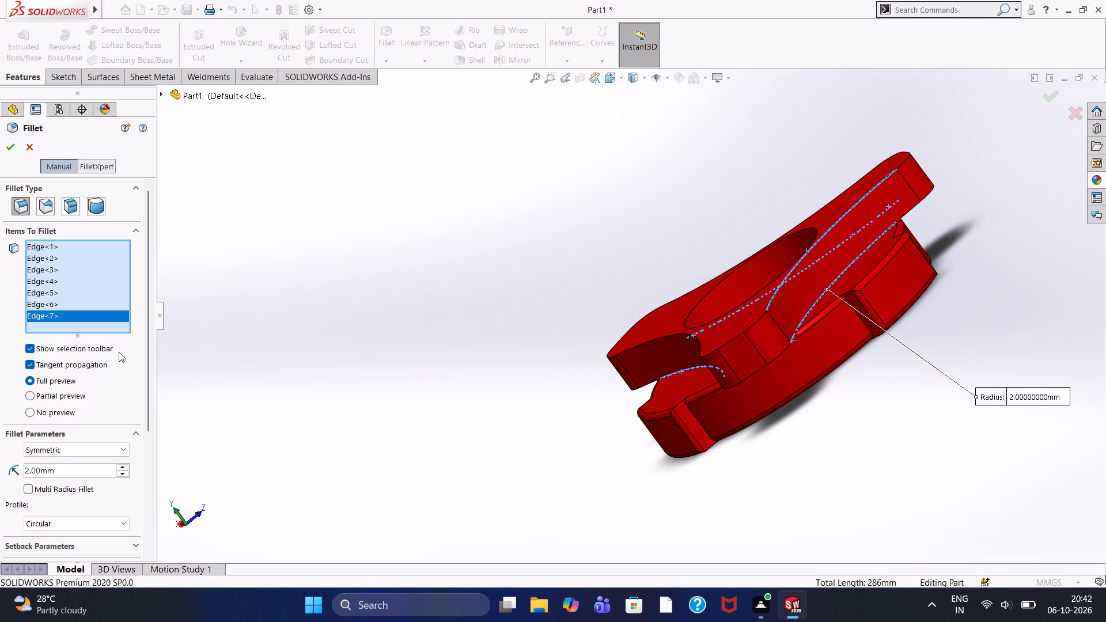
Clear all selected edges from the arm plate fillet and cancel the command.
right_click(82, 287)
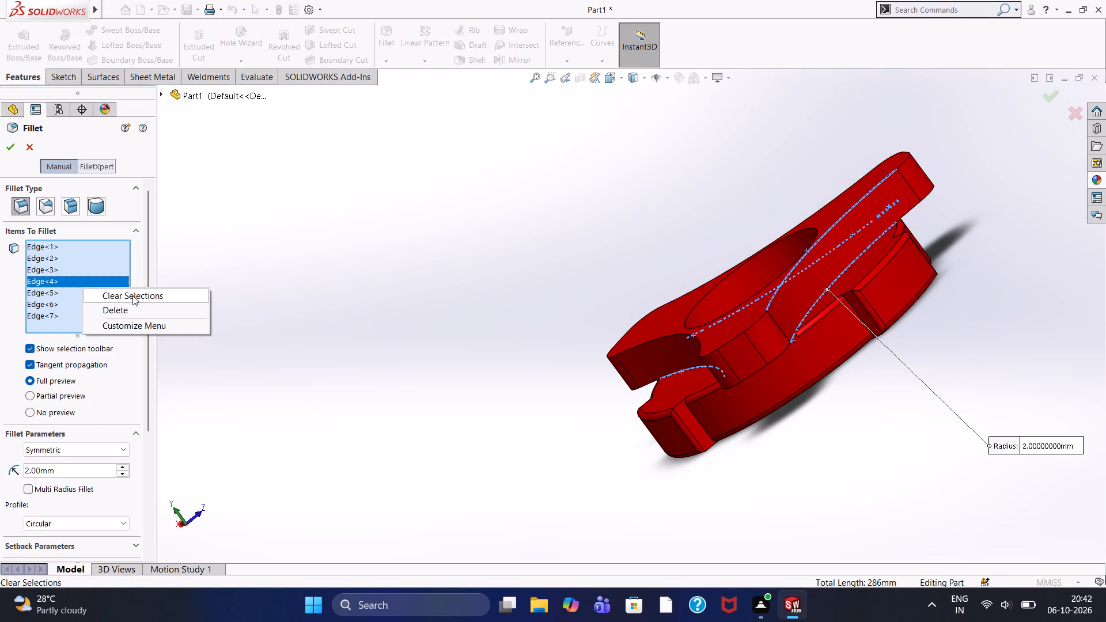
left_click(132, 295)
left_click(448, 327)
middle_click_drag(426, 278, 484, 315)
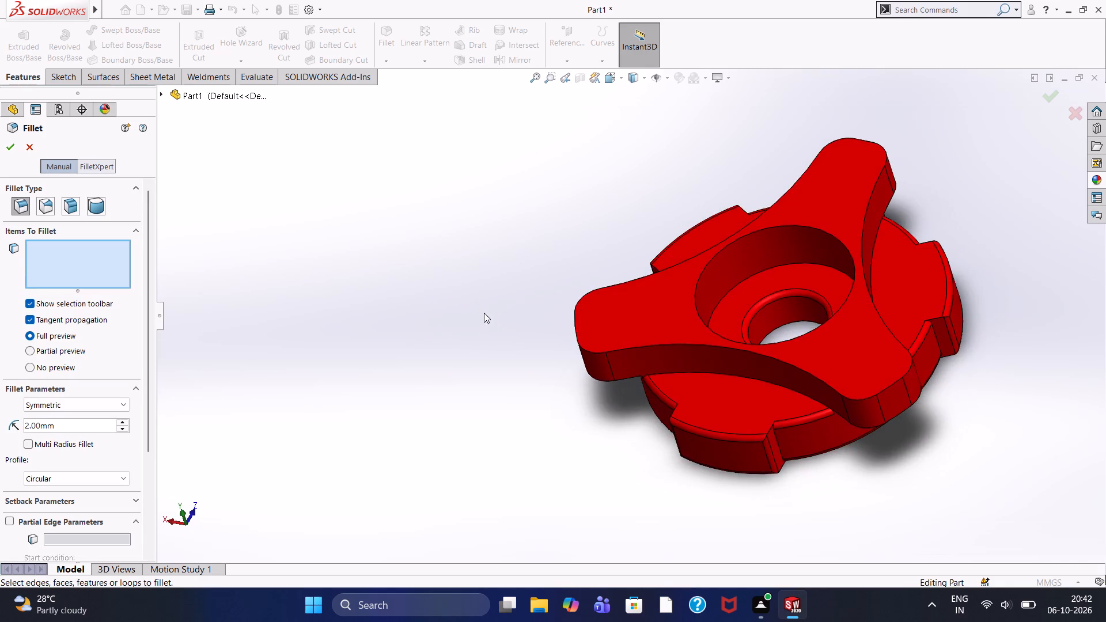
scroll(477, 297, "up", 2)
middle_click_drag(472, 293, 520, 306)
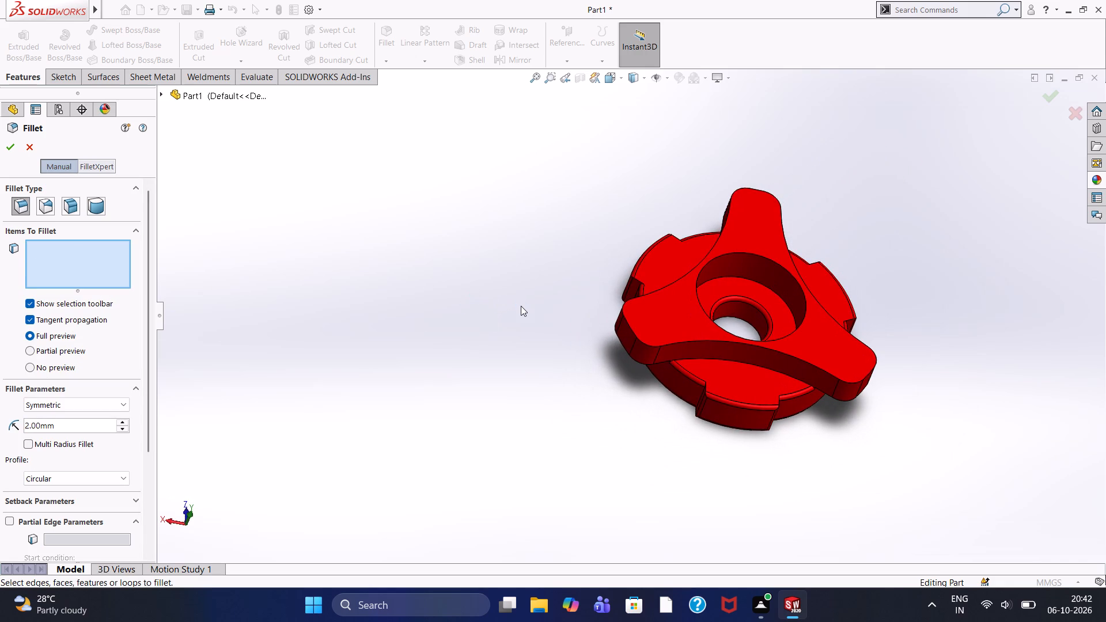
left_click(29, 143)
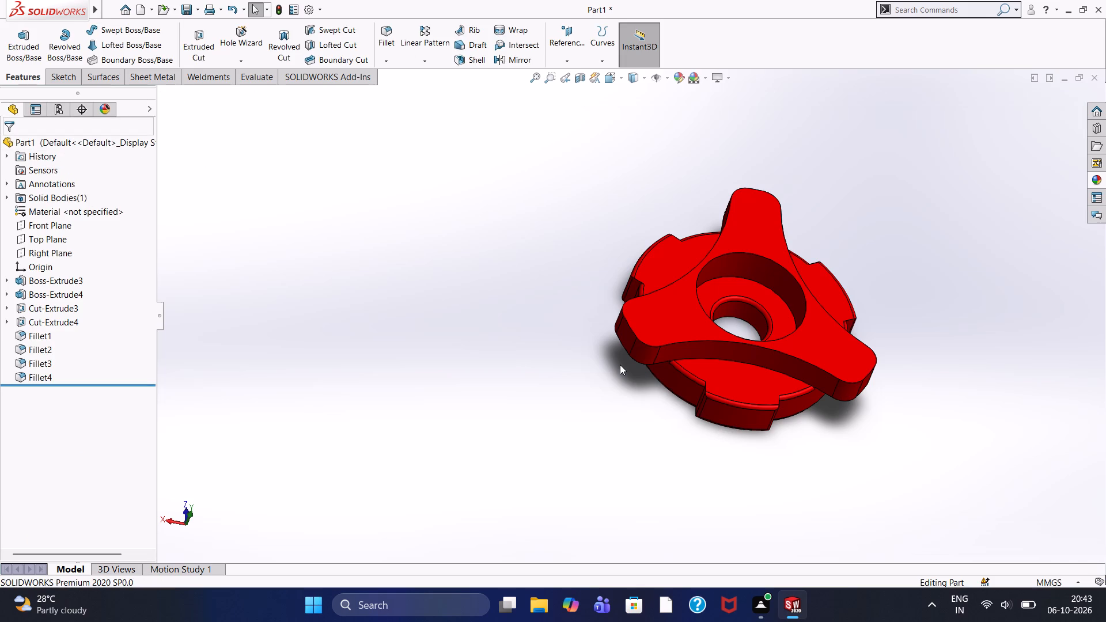
Examine the red three-armed knob from several angles and distances to review its arms, central bore and filleted base rim.
scroll(780, 381, "up", 1)
scroll(746, 347, "down", 2)
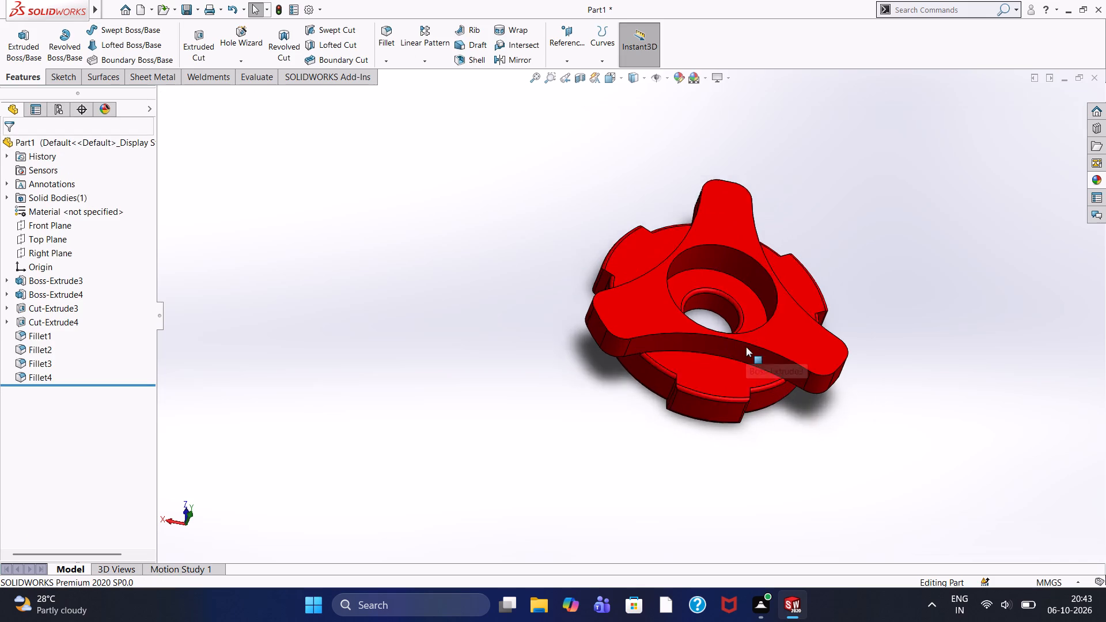
scroll(746, 347, "down", 3)
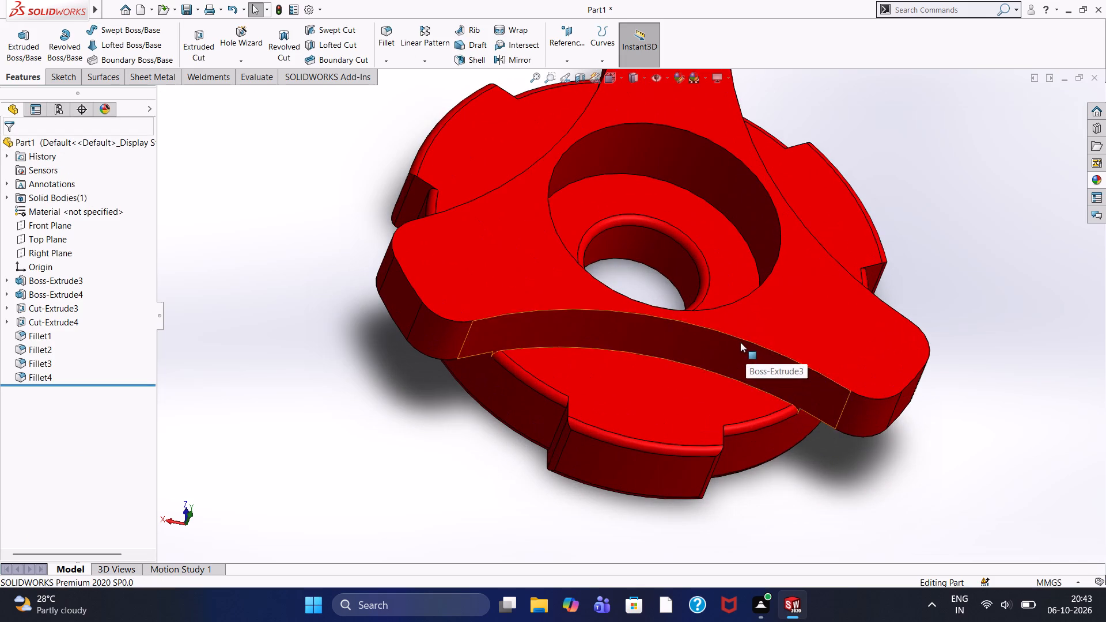
scroll(737, 340, "up", 4)
scroll(642, 270, "down", 4)
scroll(646, 315, "up", 3)
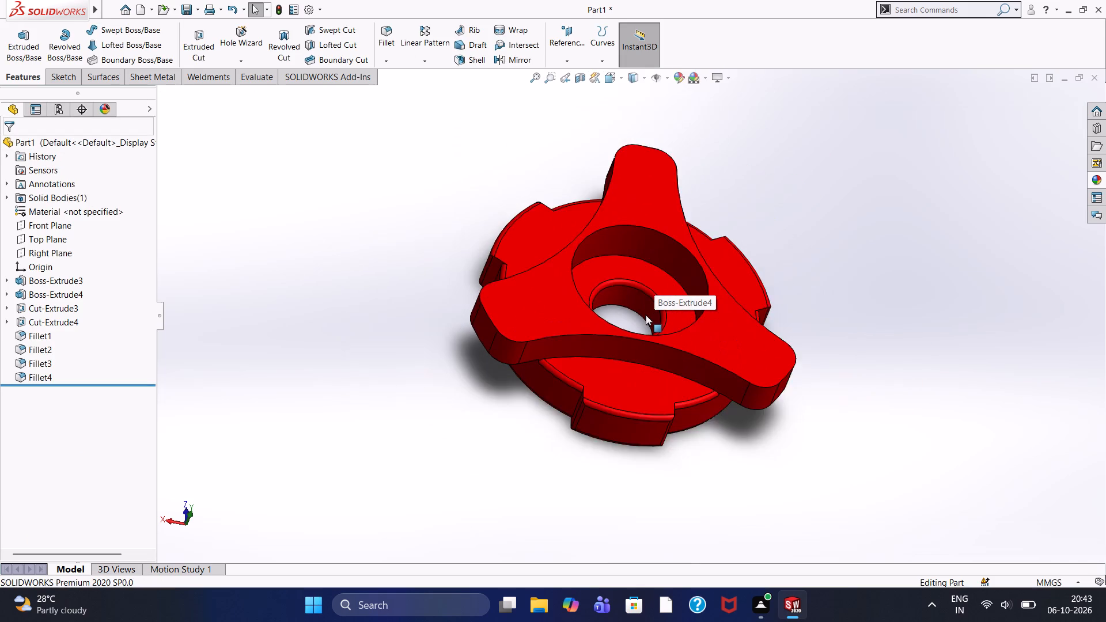
scroll(646, 315, "down", 3)
scroll(645, 316, "up", 4)
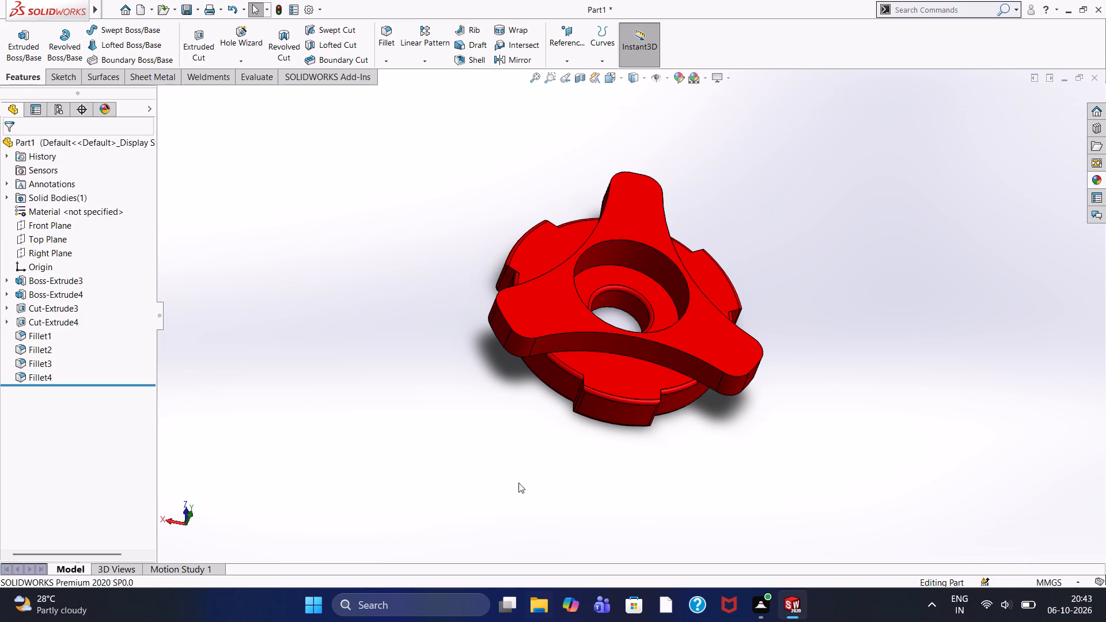
middle_click_drag(525, 414, 486, 488)
middle_click(486, 488)
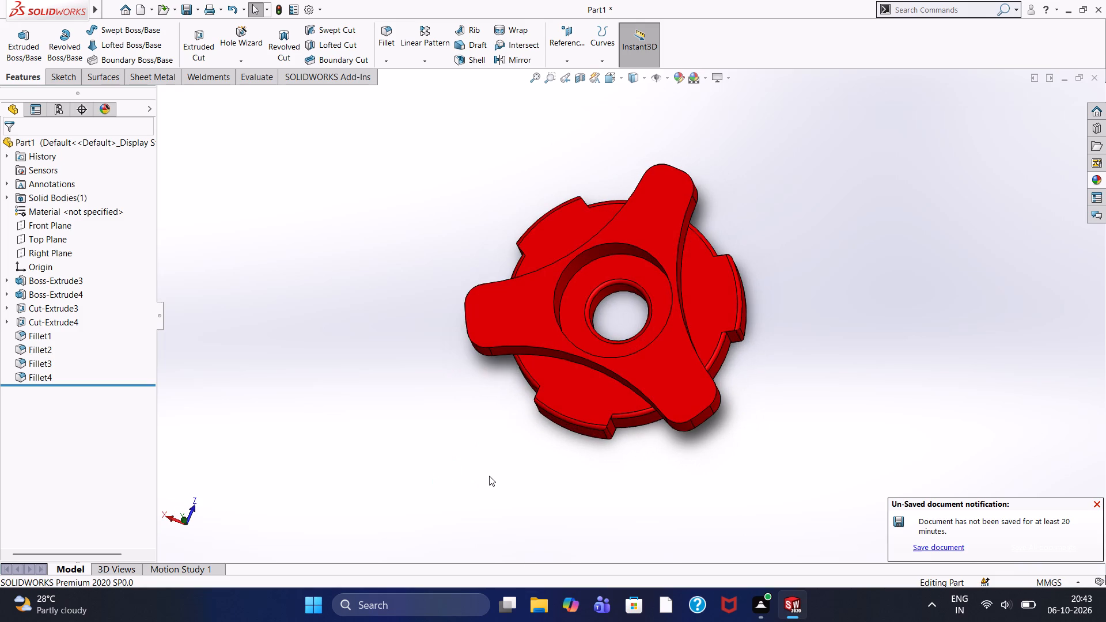
middle_click_drag(490, 474, 533, 451)
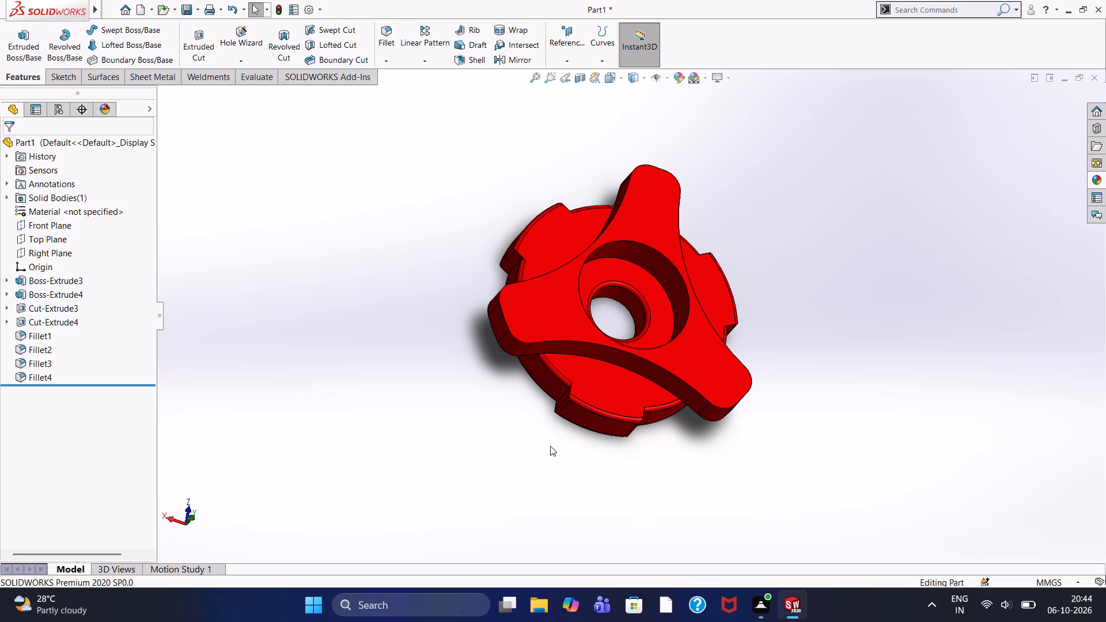
middle_click_drag(547, 441, 601, 270)
middle_click_drag(601, 270, 500, 434)
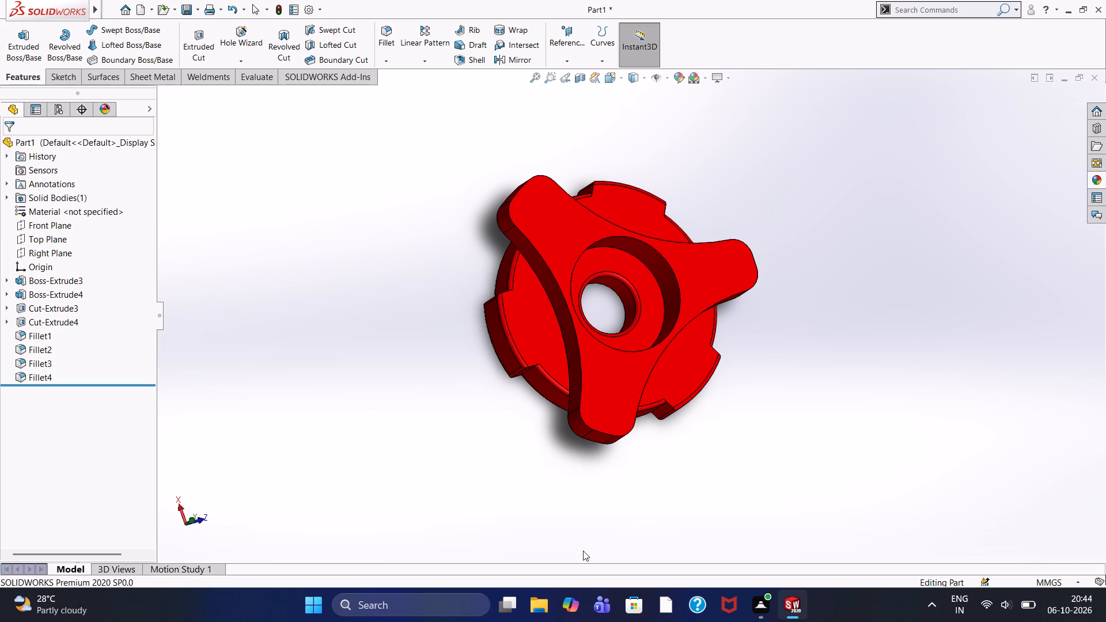
middle_click_drag(521, 479, 430, 385)
scroll(430, 385, "down", 4)
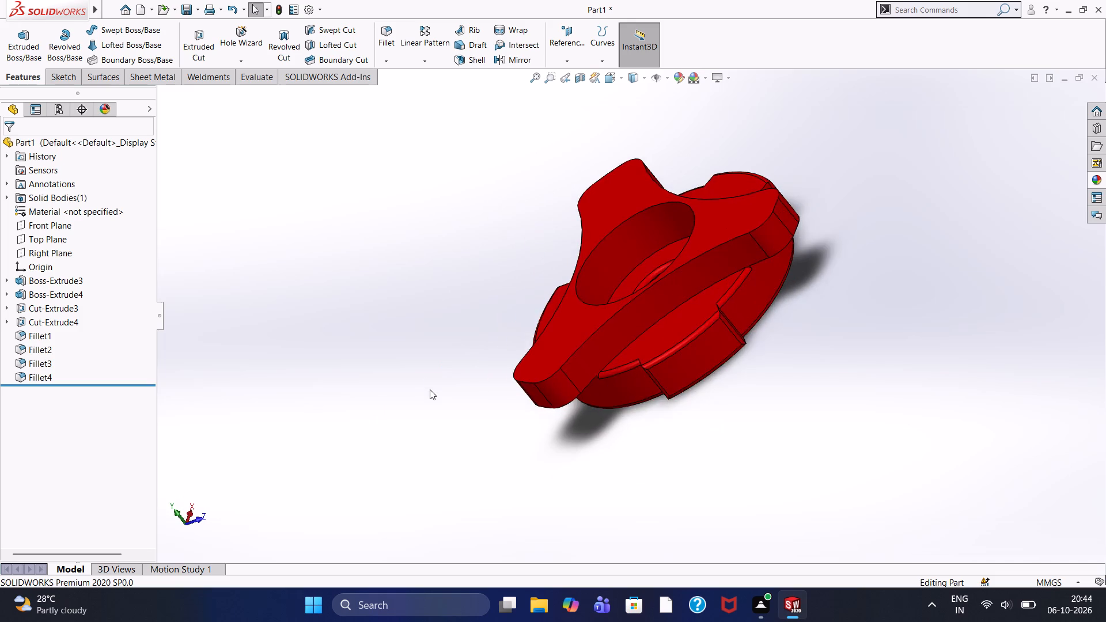
middle_click_drag(430, 389, 452, 424)
scroll(430, 389, "up", 1)
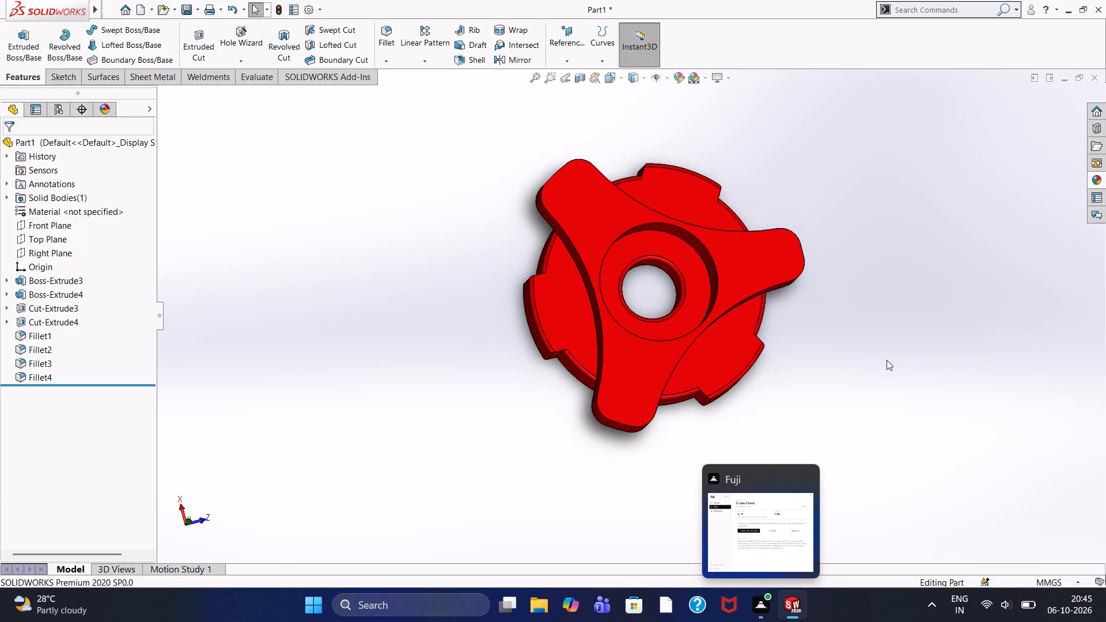
middle_click_drag(884, 359, 816, 361)
scroll(893, 288, "up", 1)
middle_click(816, 361)
scroll(816, 361, "down", 6)
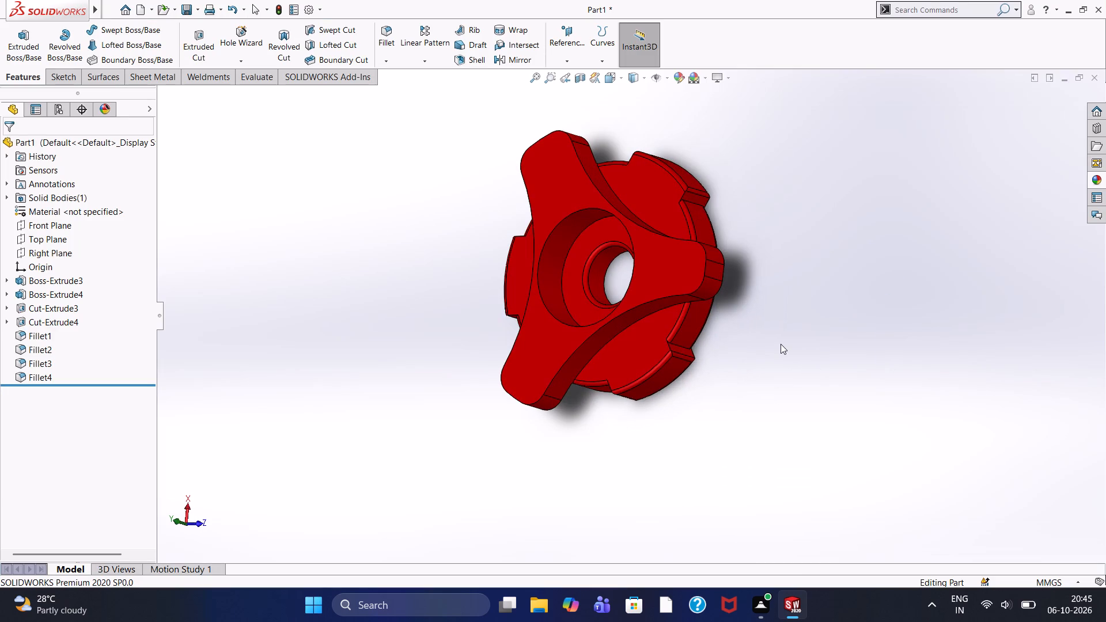
scroll(780, 344, "up", 1)
middle_click_drag(768, 343, 814, 308)
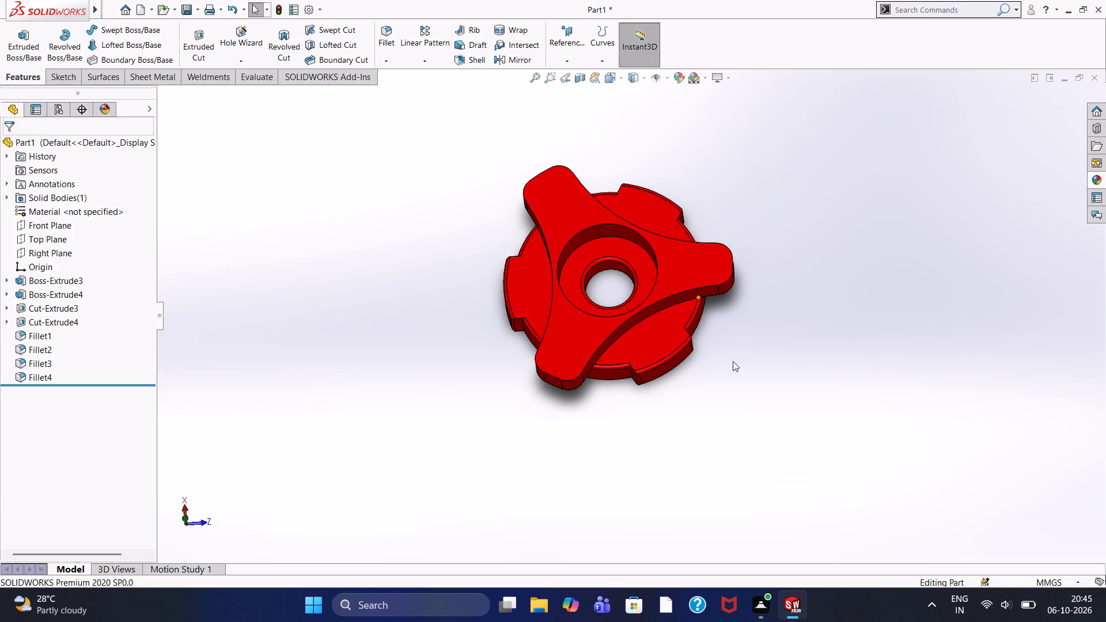
scroll(731, 337, "down", 2)
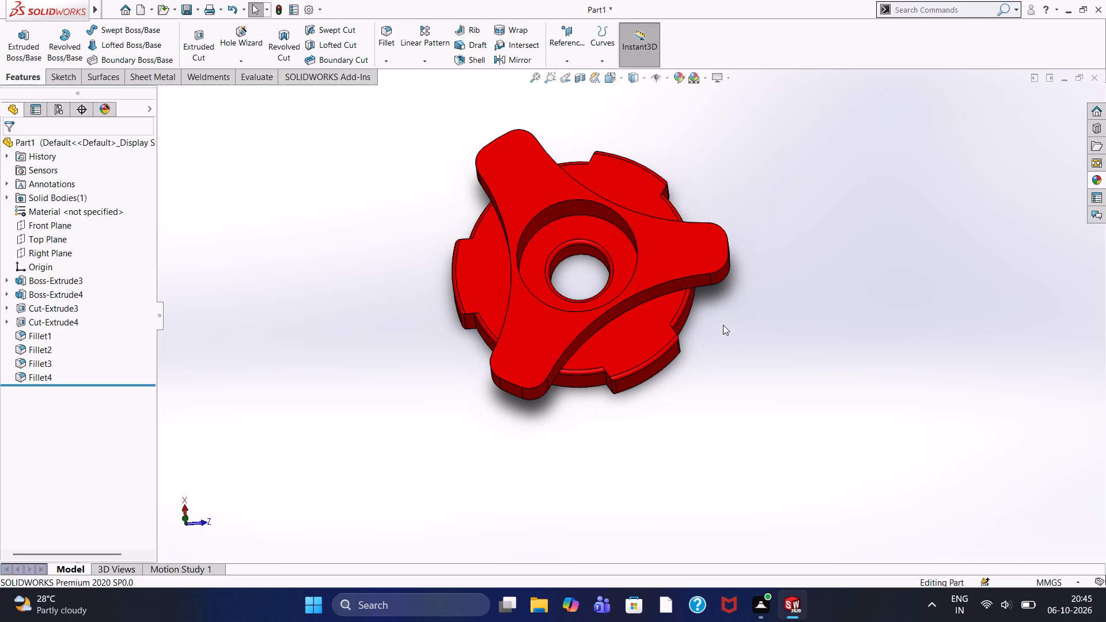
scroll(723, 325, "up", 1)
scroll(723, 325, "down", 2)
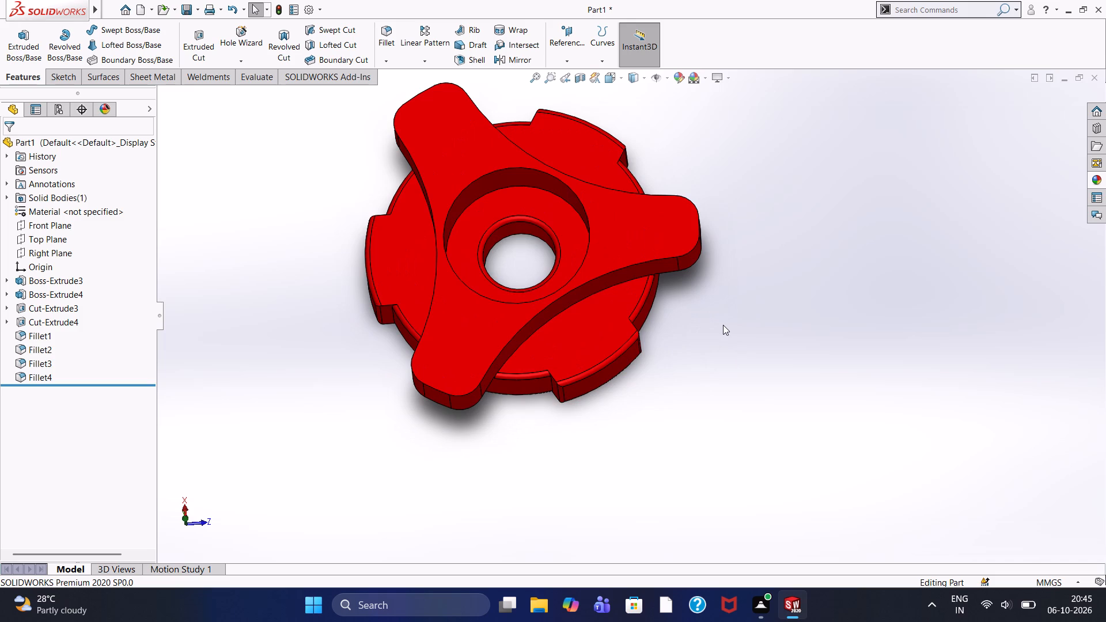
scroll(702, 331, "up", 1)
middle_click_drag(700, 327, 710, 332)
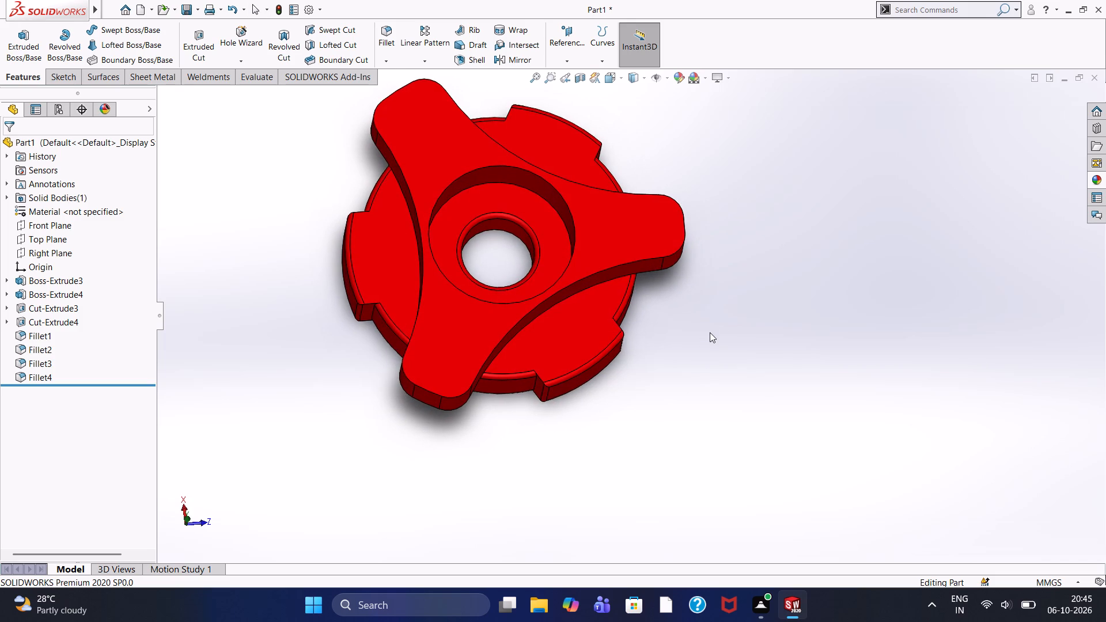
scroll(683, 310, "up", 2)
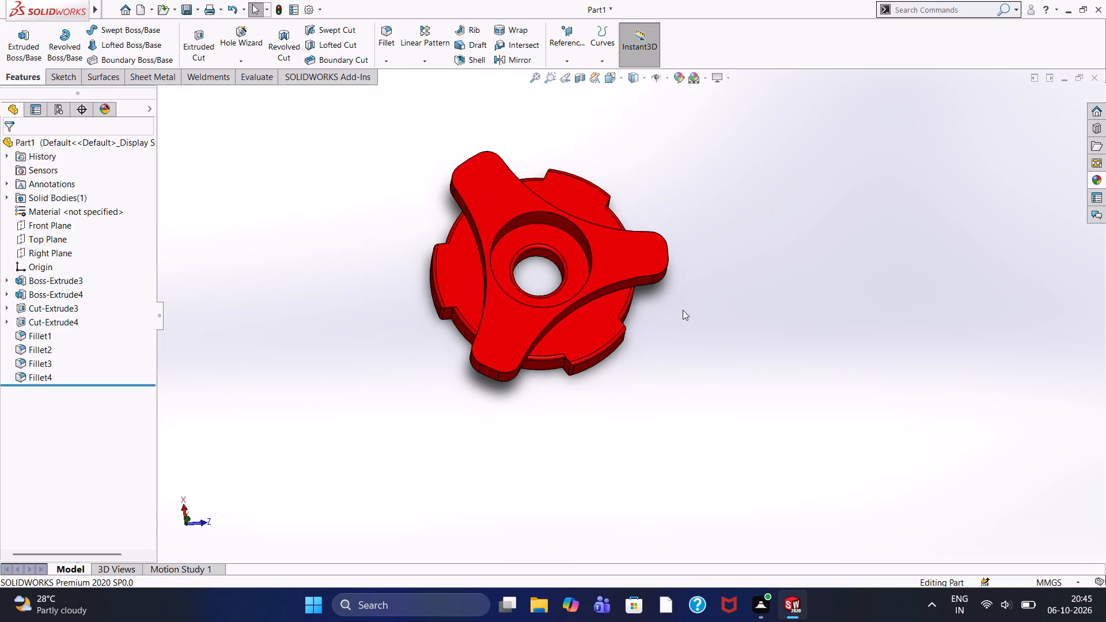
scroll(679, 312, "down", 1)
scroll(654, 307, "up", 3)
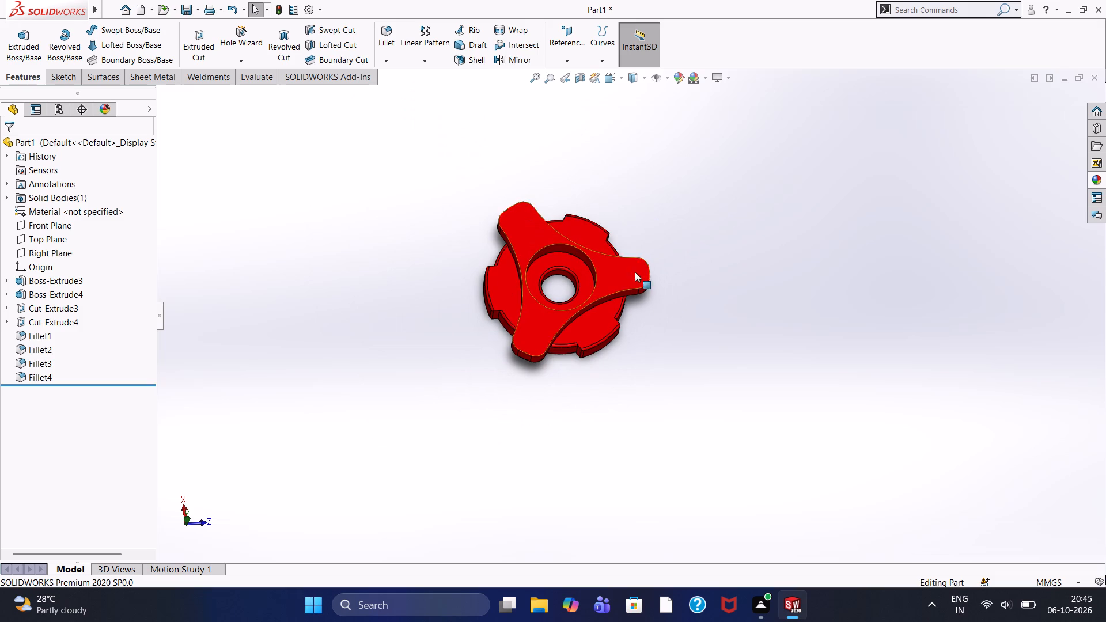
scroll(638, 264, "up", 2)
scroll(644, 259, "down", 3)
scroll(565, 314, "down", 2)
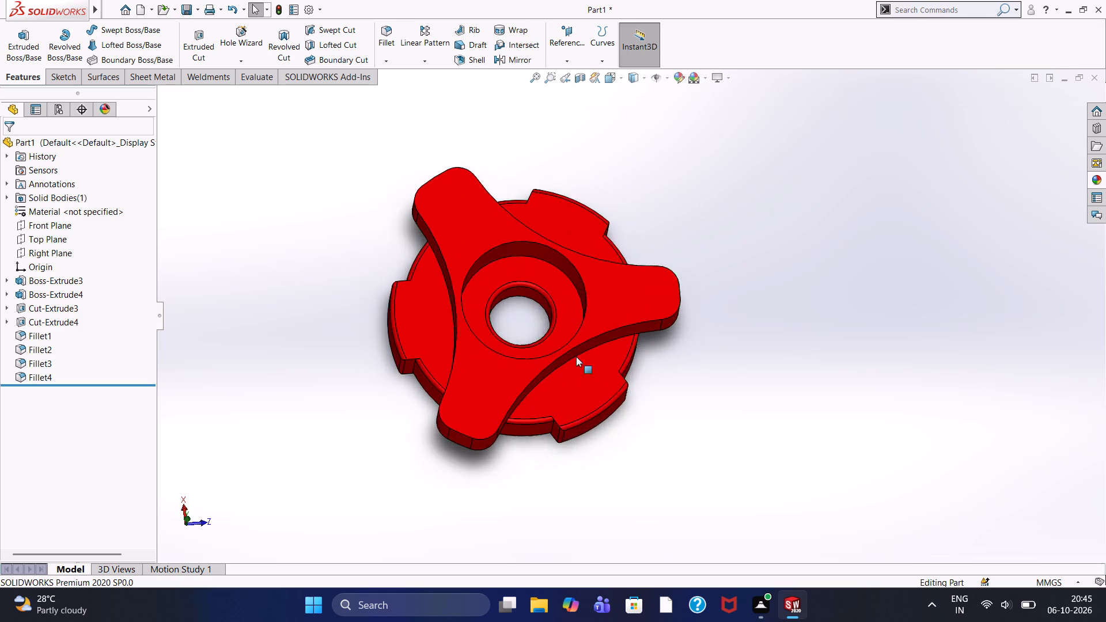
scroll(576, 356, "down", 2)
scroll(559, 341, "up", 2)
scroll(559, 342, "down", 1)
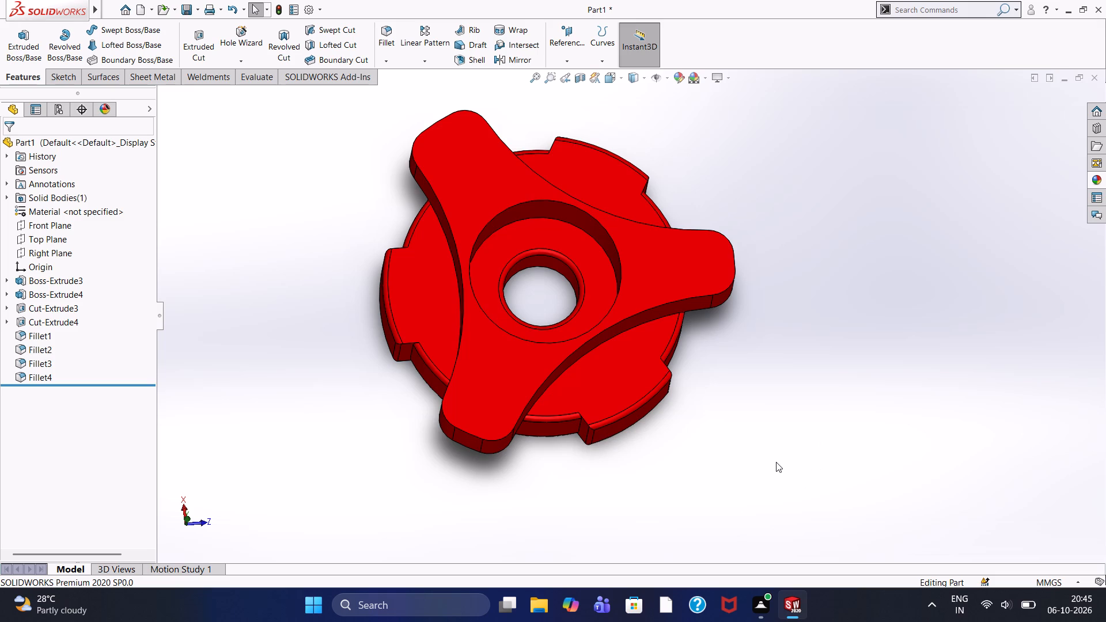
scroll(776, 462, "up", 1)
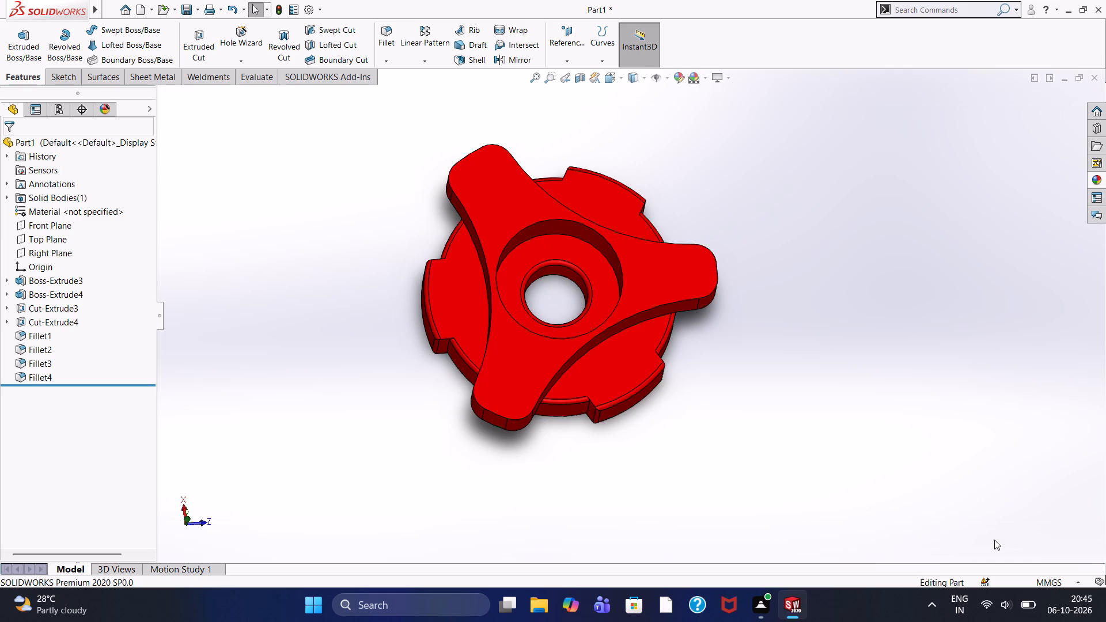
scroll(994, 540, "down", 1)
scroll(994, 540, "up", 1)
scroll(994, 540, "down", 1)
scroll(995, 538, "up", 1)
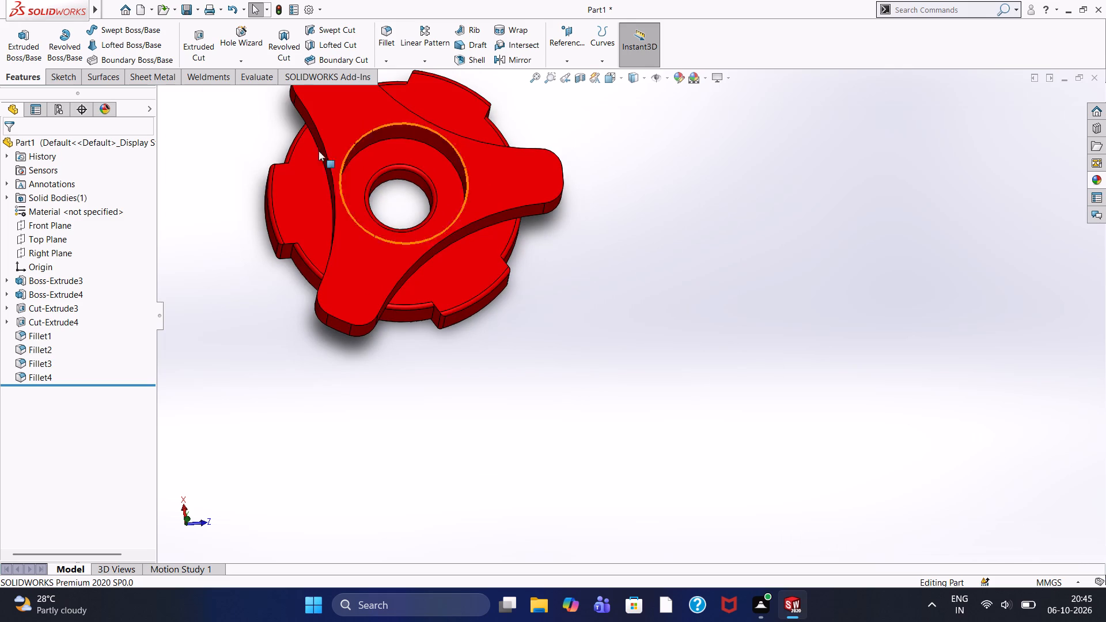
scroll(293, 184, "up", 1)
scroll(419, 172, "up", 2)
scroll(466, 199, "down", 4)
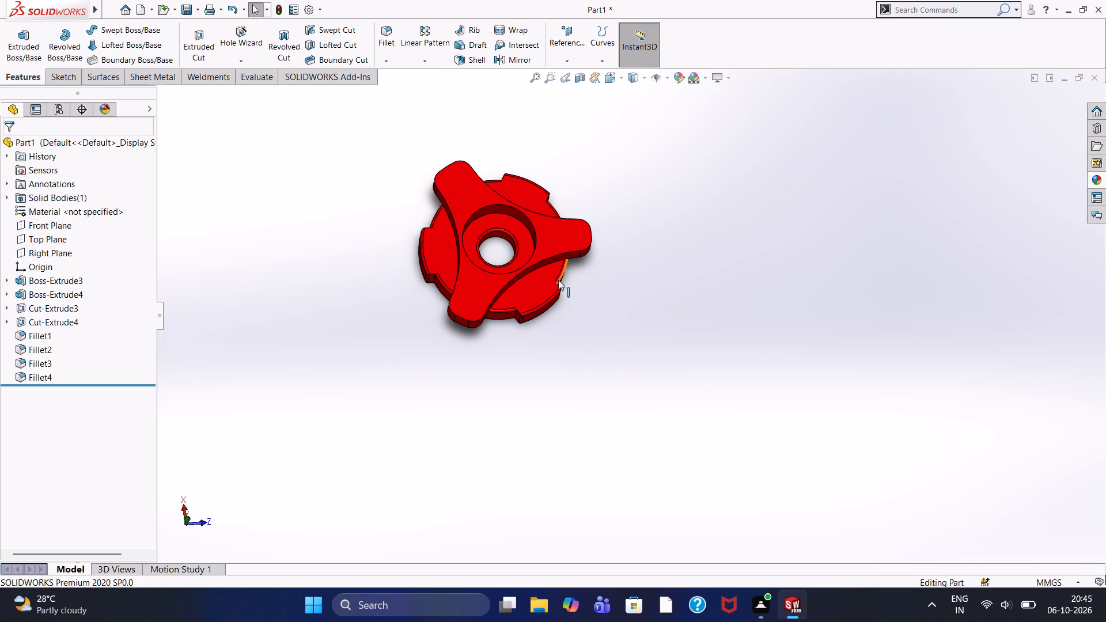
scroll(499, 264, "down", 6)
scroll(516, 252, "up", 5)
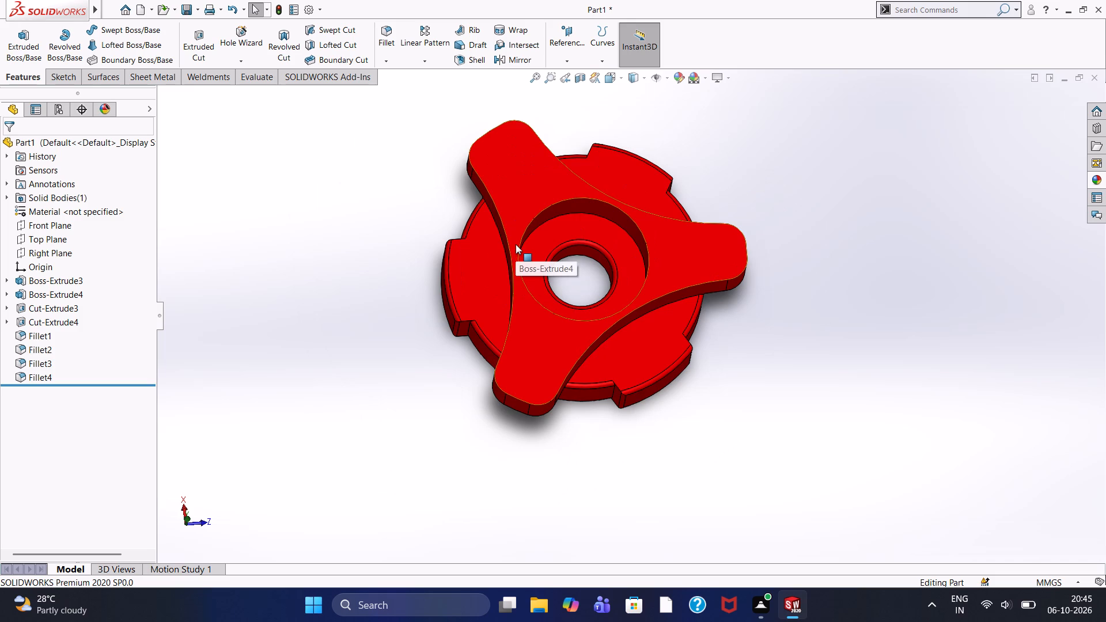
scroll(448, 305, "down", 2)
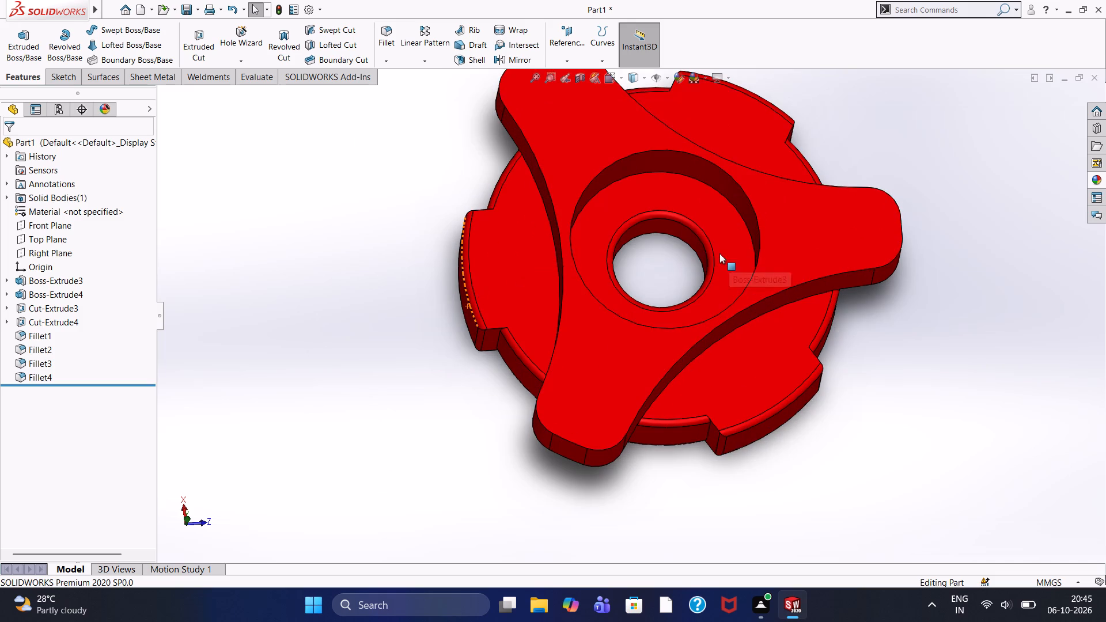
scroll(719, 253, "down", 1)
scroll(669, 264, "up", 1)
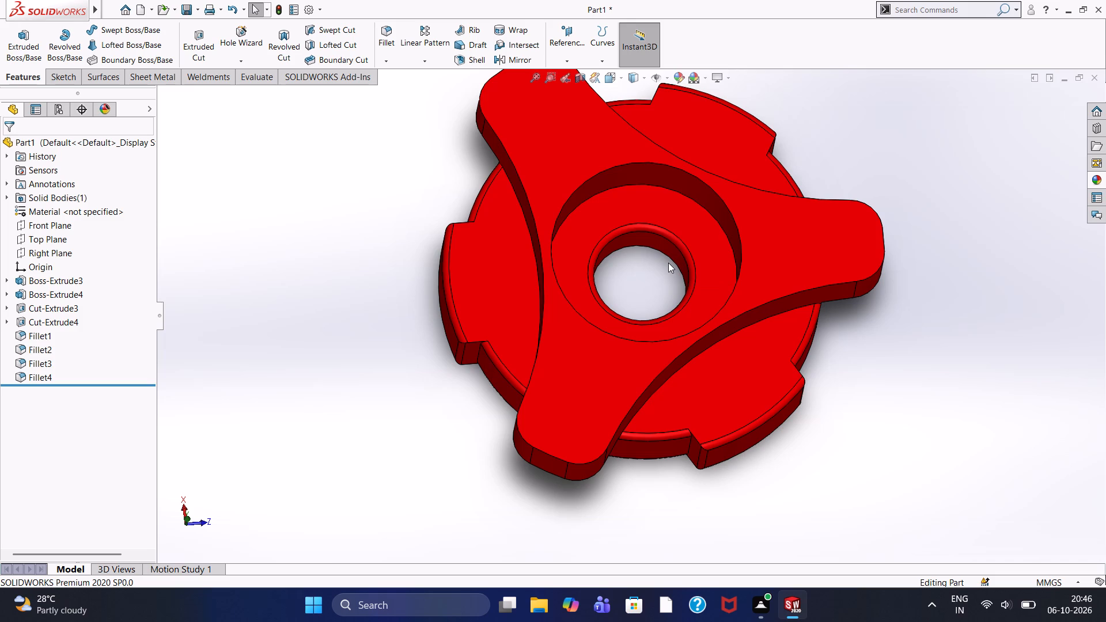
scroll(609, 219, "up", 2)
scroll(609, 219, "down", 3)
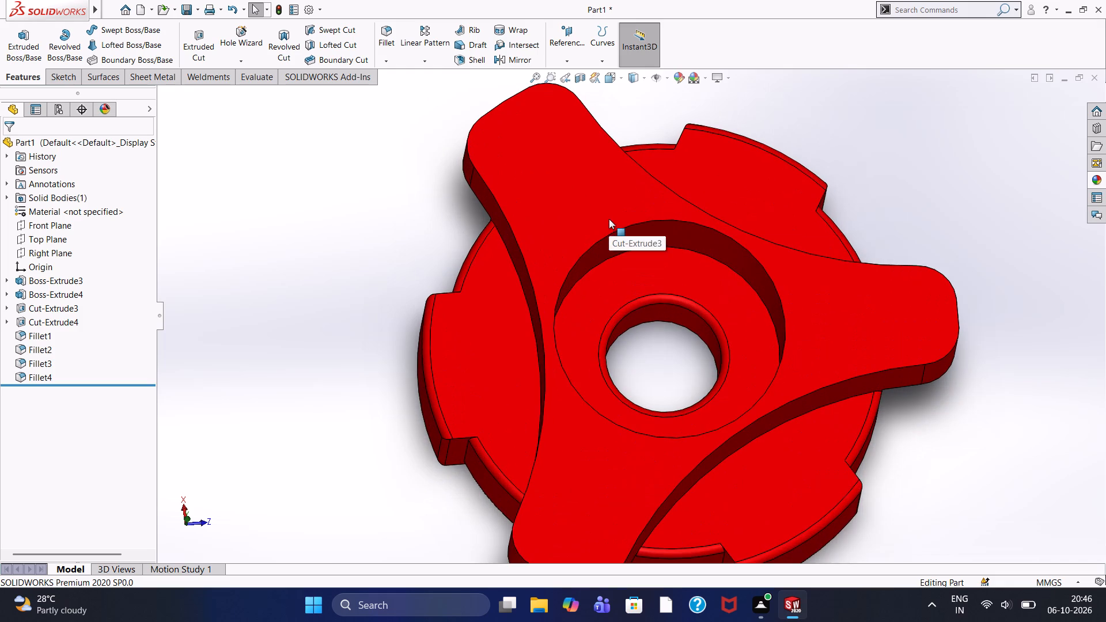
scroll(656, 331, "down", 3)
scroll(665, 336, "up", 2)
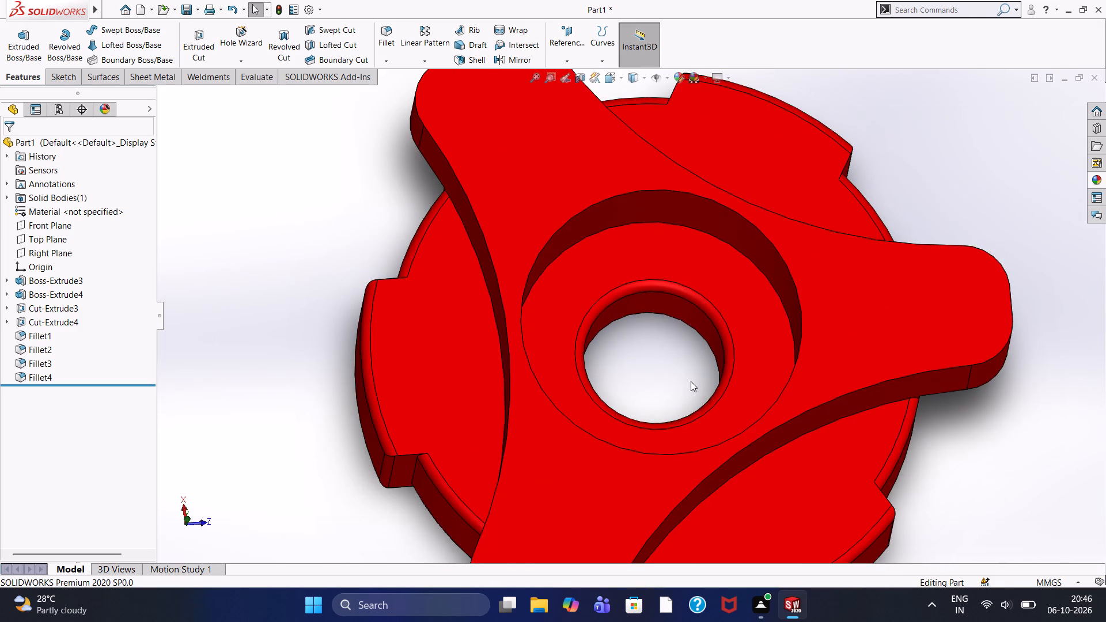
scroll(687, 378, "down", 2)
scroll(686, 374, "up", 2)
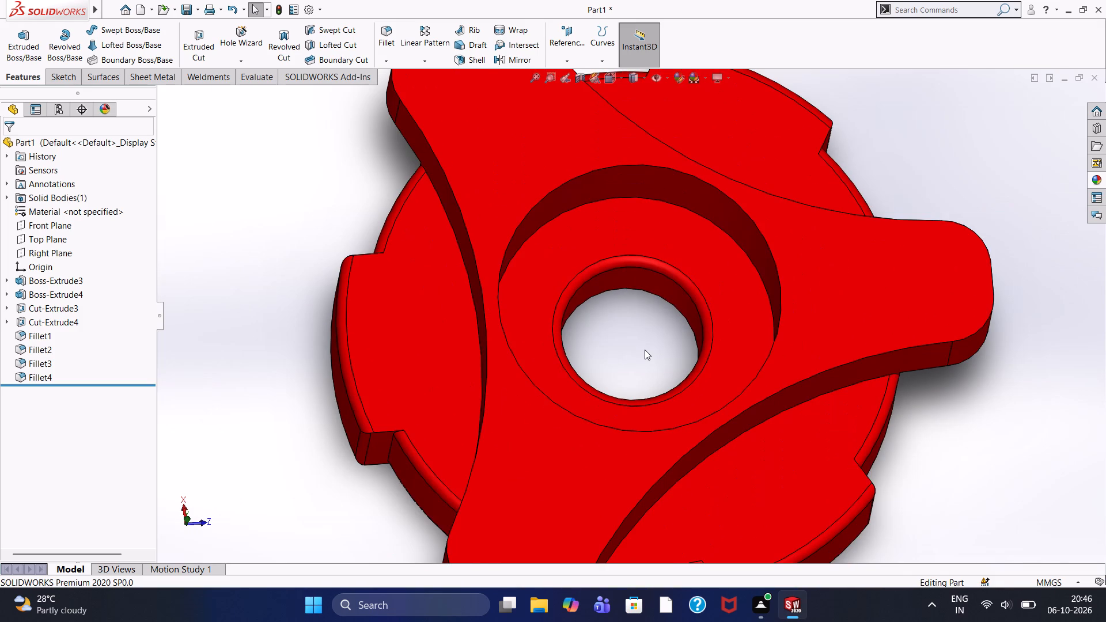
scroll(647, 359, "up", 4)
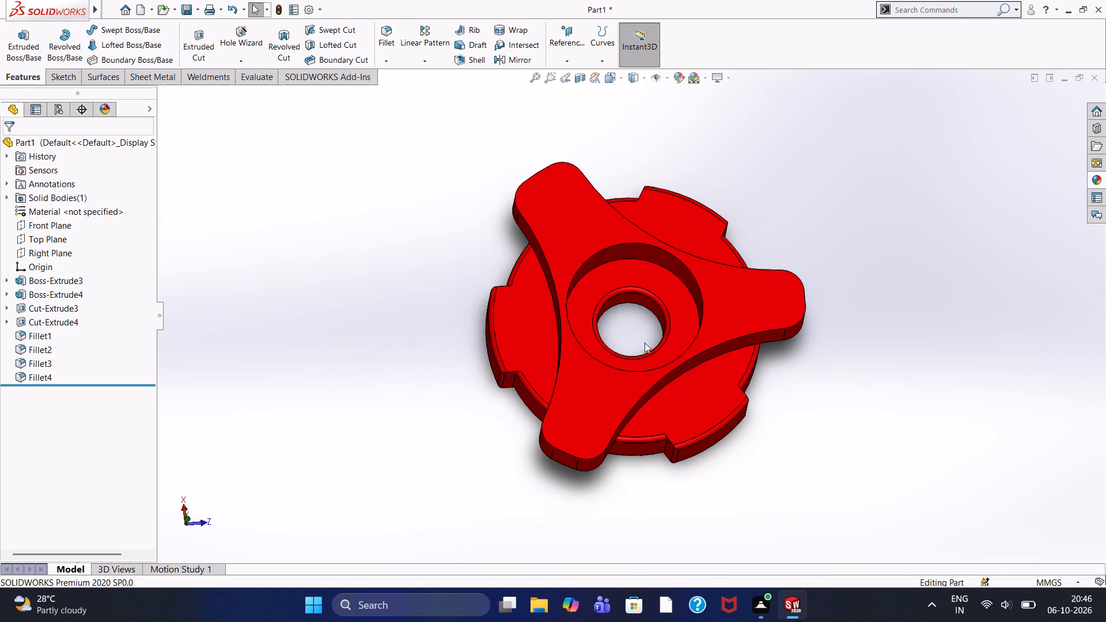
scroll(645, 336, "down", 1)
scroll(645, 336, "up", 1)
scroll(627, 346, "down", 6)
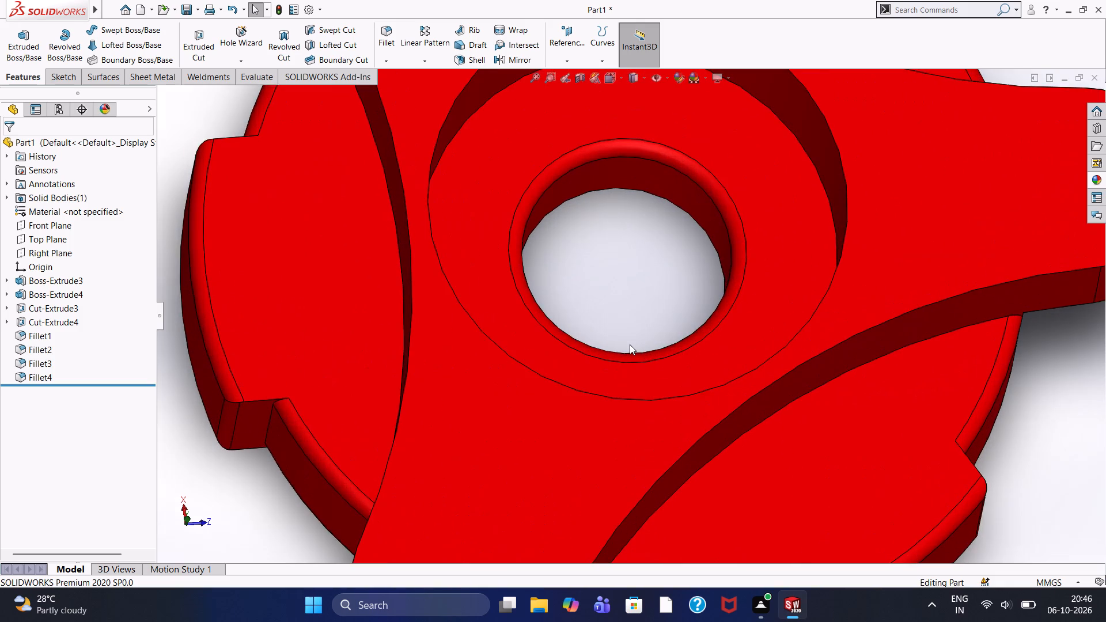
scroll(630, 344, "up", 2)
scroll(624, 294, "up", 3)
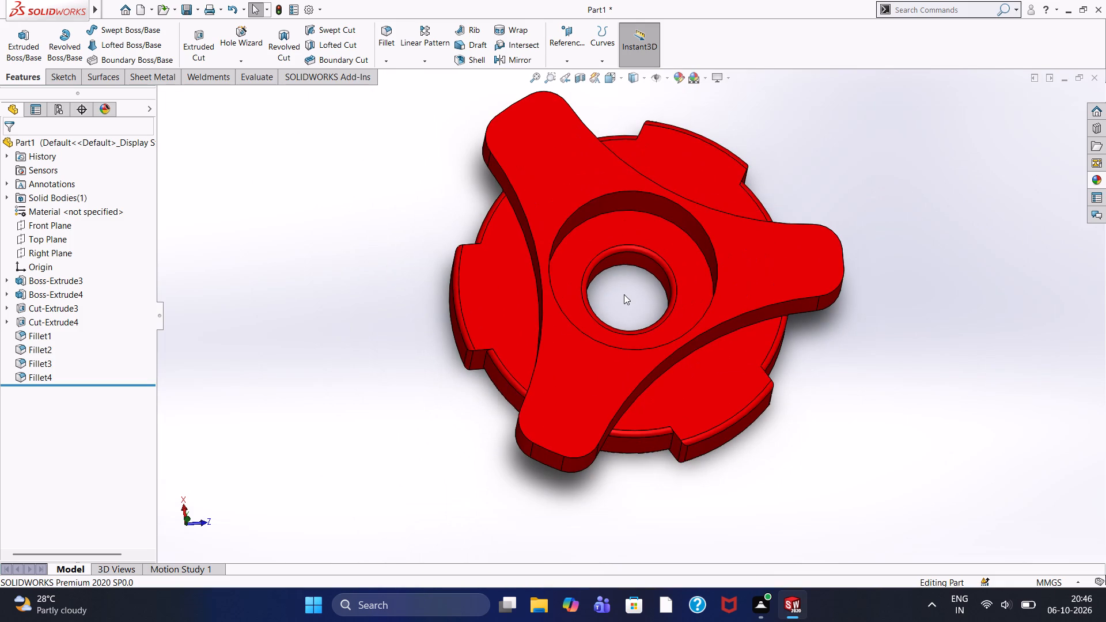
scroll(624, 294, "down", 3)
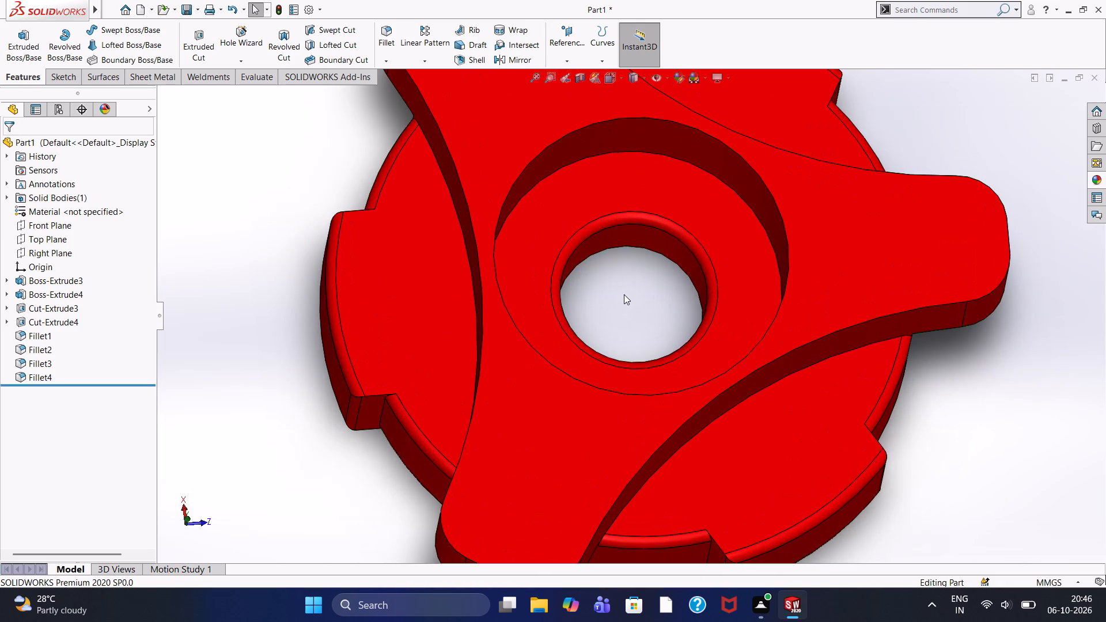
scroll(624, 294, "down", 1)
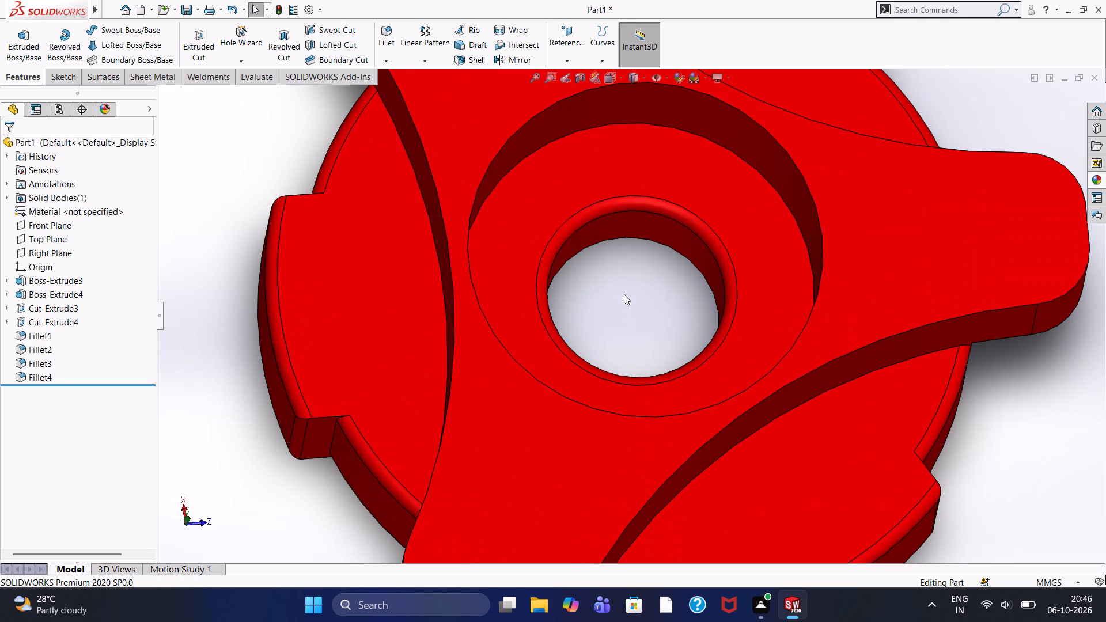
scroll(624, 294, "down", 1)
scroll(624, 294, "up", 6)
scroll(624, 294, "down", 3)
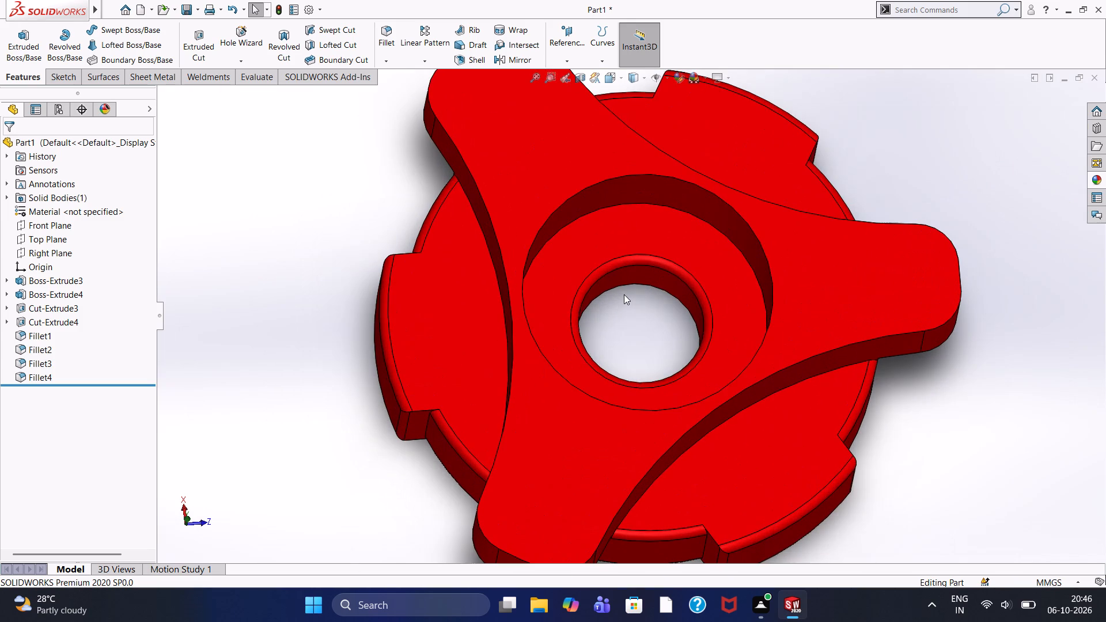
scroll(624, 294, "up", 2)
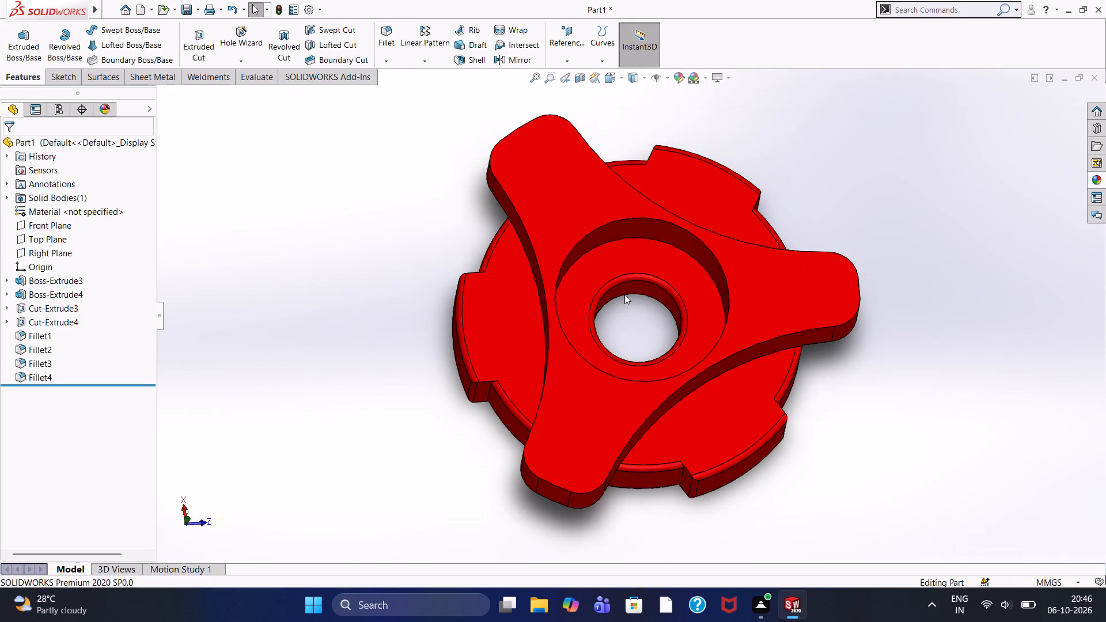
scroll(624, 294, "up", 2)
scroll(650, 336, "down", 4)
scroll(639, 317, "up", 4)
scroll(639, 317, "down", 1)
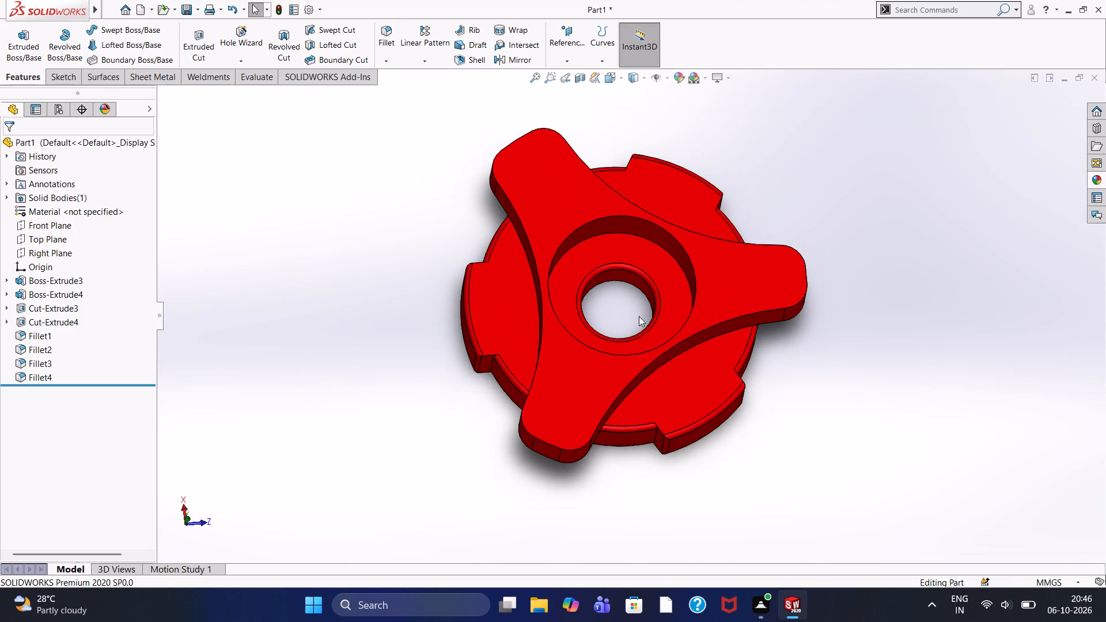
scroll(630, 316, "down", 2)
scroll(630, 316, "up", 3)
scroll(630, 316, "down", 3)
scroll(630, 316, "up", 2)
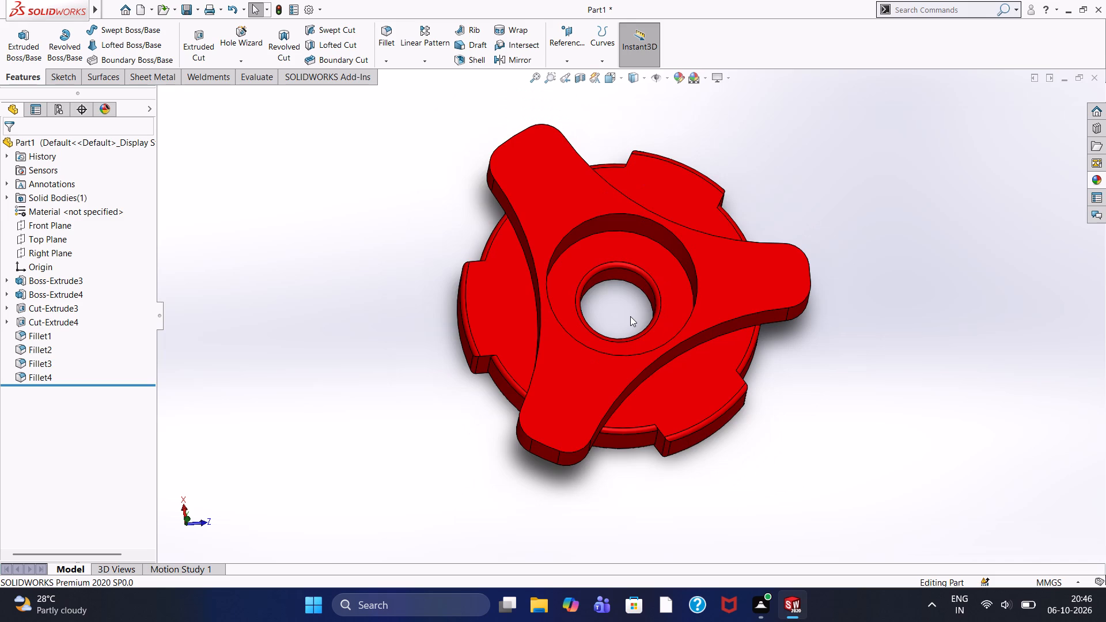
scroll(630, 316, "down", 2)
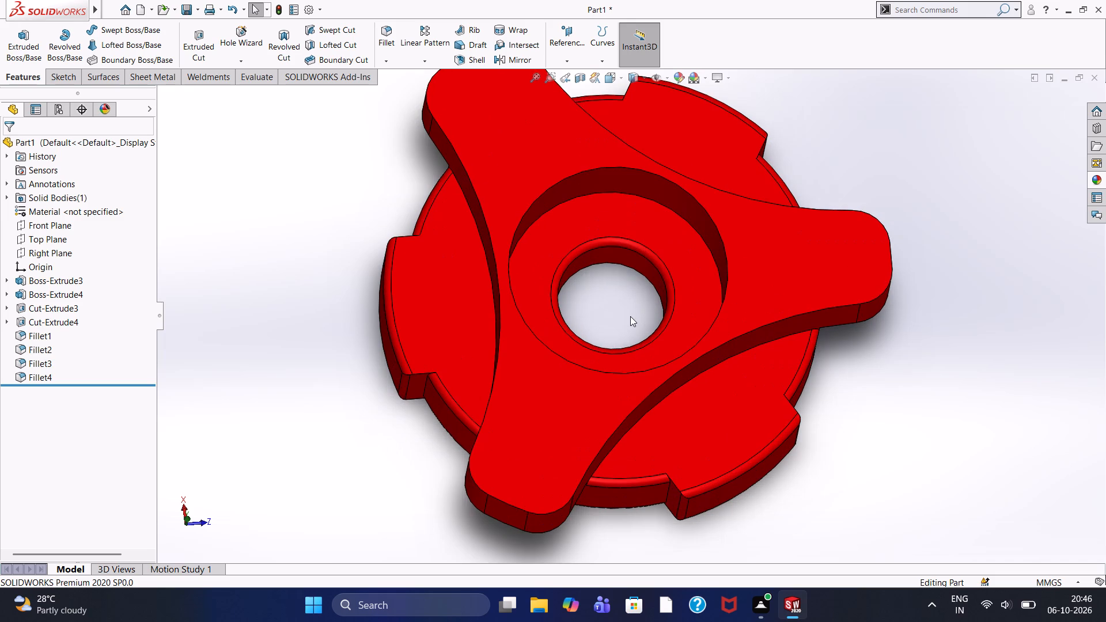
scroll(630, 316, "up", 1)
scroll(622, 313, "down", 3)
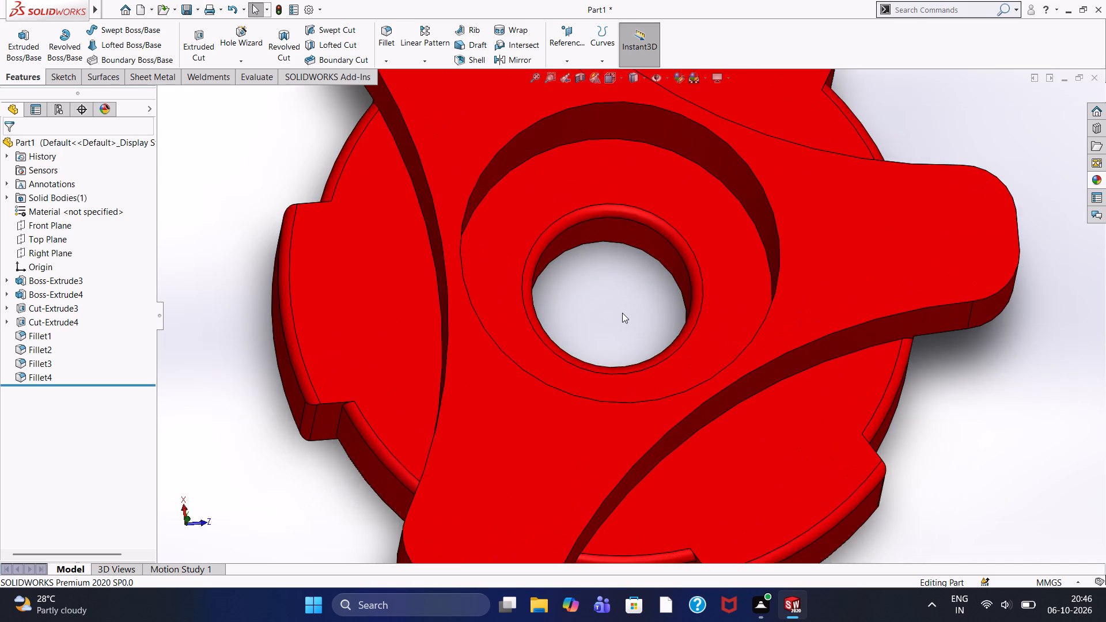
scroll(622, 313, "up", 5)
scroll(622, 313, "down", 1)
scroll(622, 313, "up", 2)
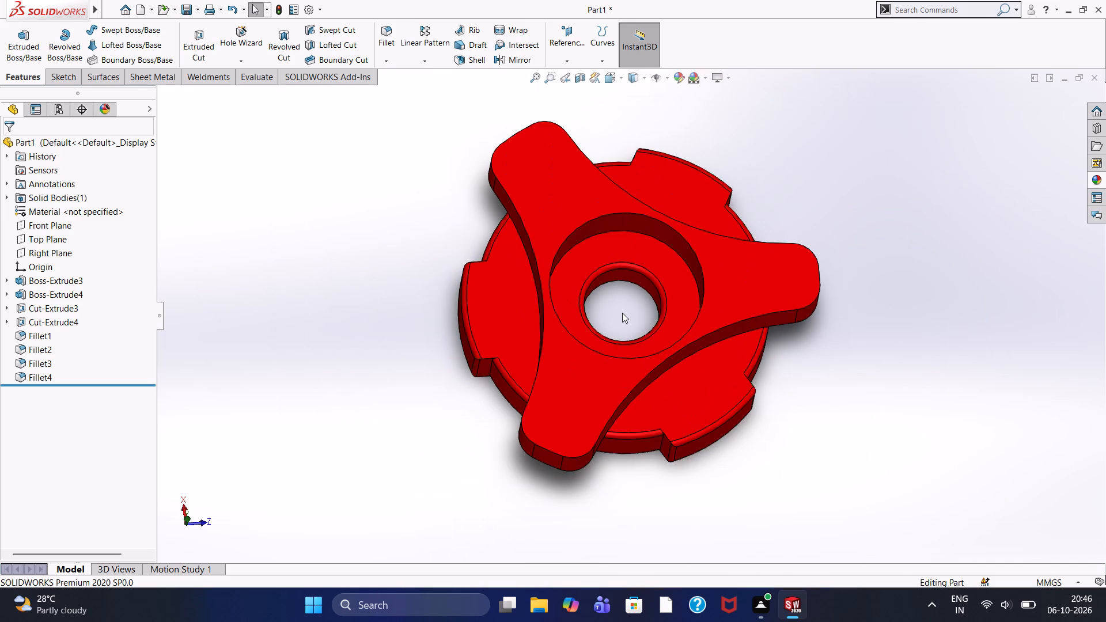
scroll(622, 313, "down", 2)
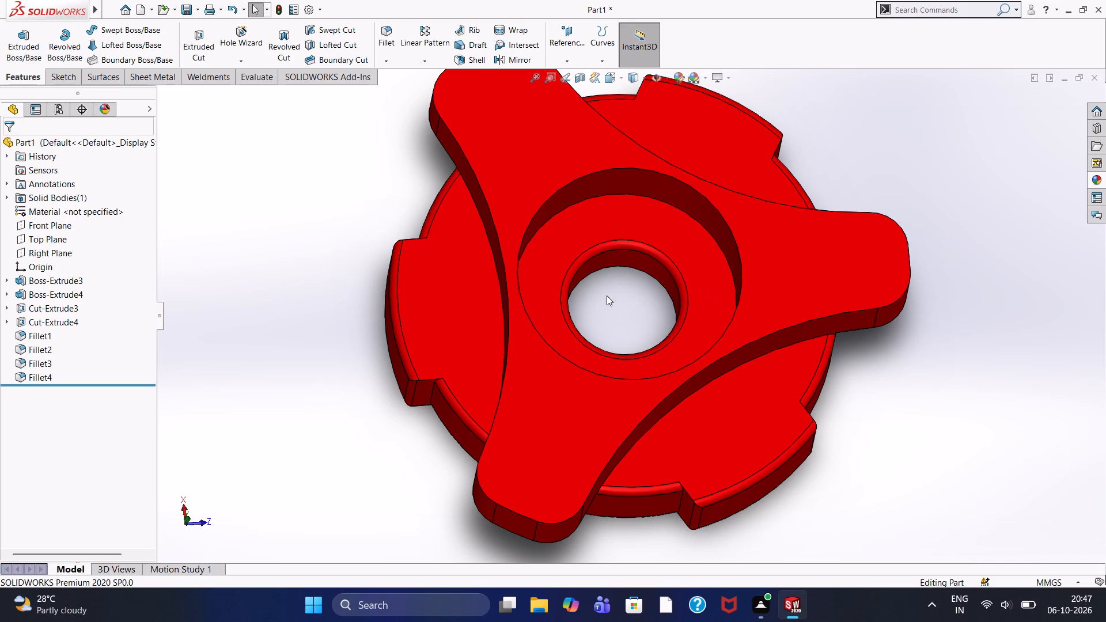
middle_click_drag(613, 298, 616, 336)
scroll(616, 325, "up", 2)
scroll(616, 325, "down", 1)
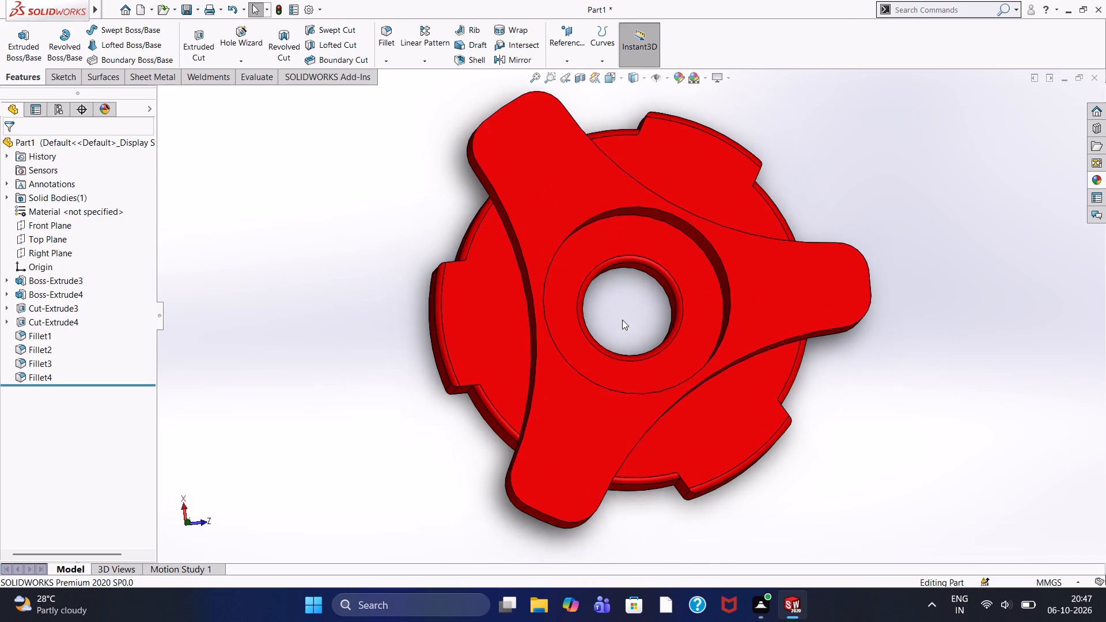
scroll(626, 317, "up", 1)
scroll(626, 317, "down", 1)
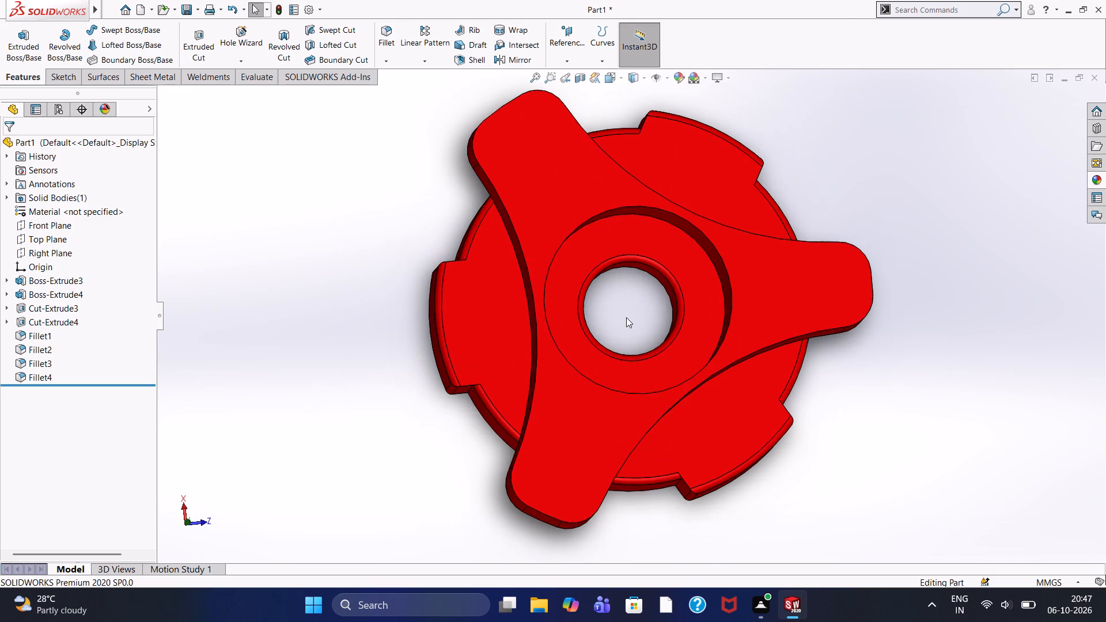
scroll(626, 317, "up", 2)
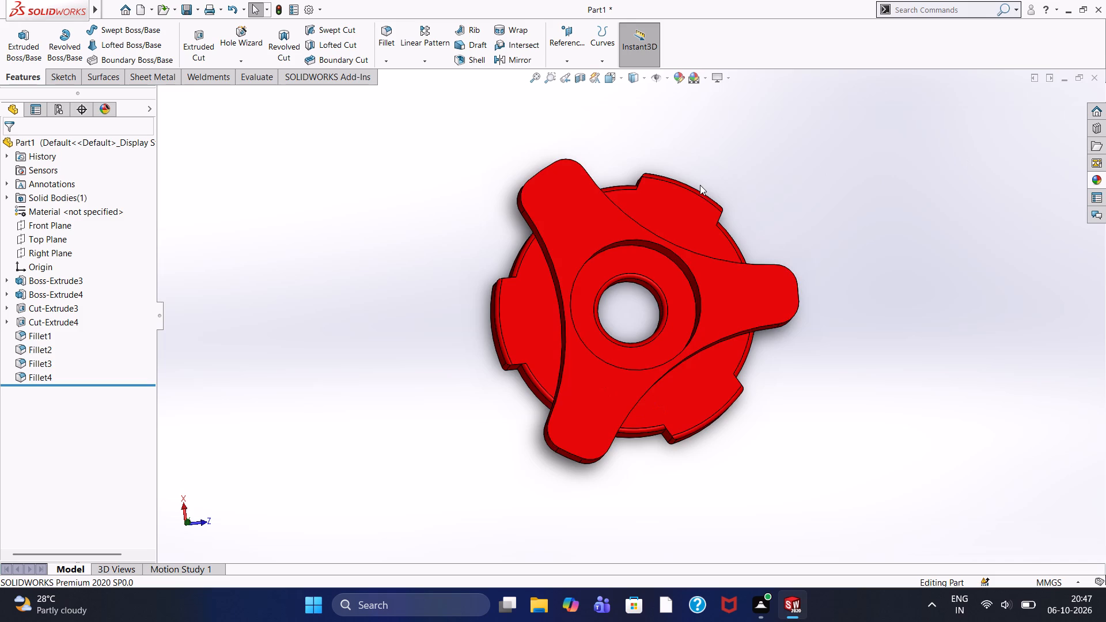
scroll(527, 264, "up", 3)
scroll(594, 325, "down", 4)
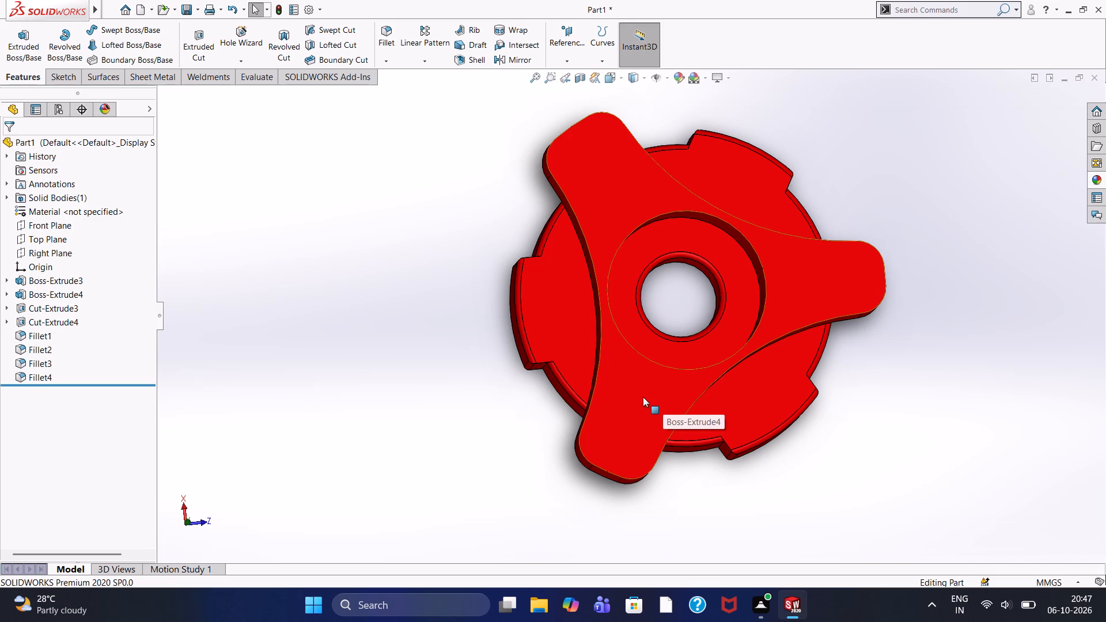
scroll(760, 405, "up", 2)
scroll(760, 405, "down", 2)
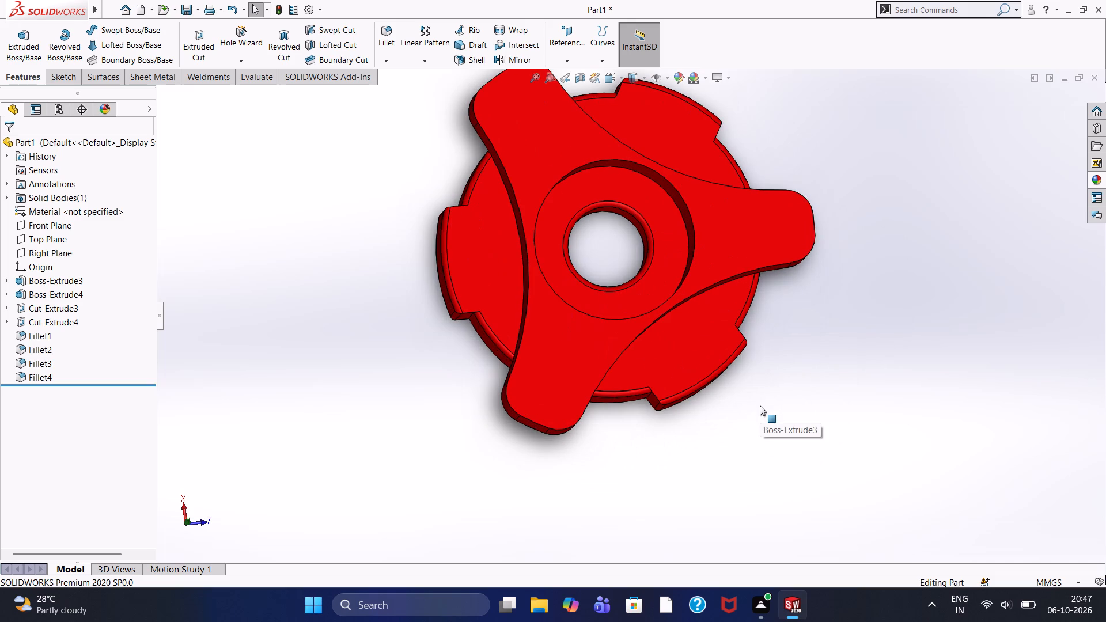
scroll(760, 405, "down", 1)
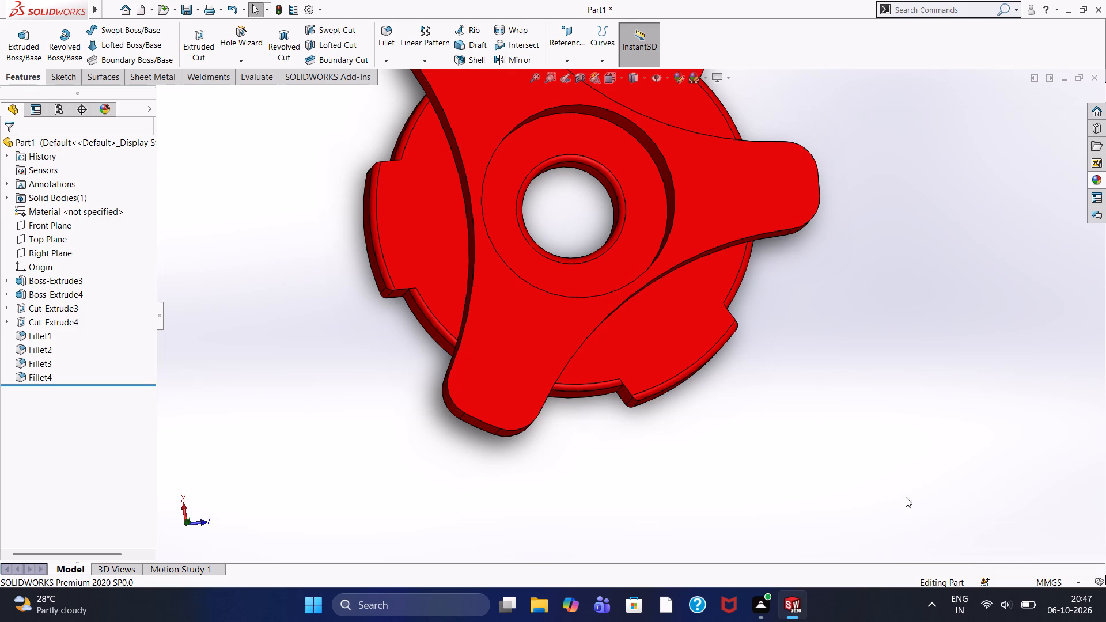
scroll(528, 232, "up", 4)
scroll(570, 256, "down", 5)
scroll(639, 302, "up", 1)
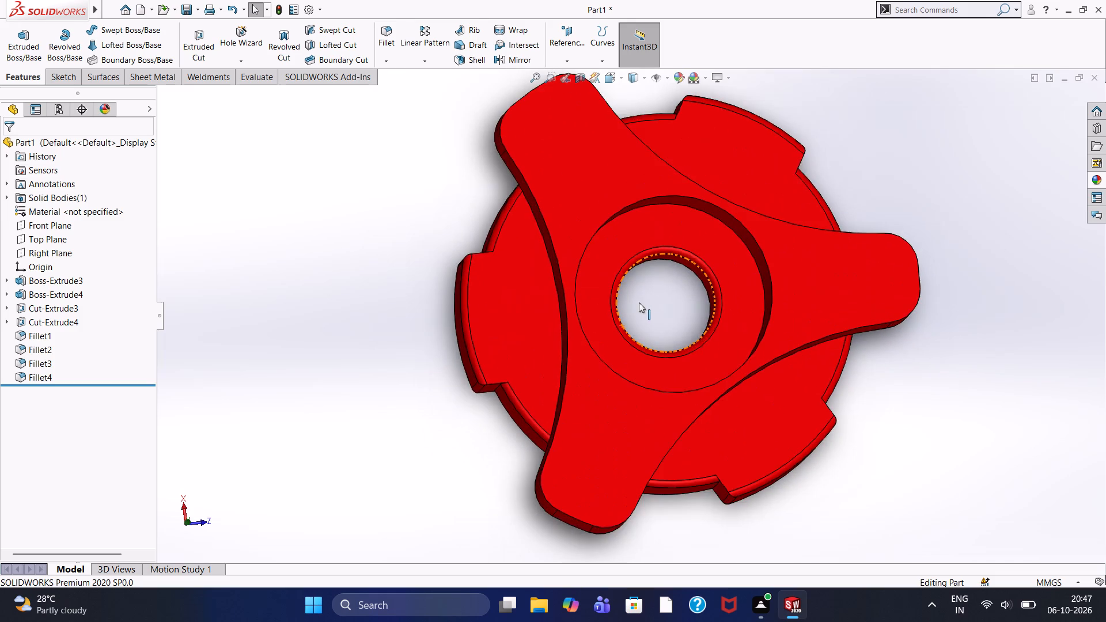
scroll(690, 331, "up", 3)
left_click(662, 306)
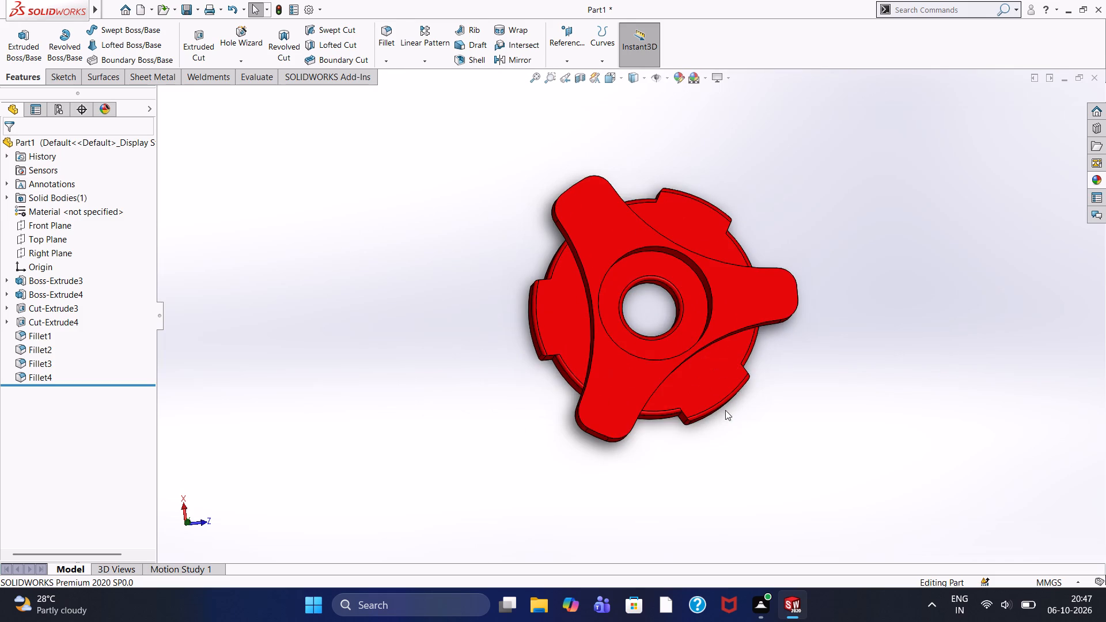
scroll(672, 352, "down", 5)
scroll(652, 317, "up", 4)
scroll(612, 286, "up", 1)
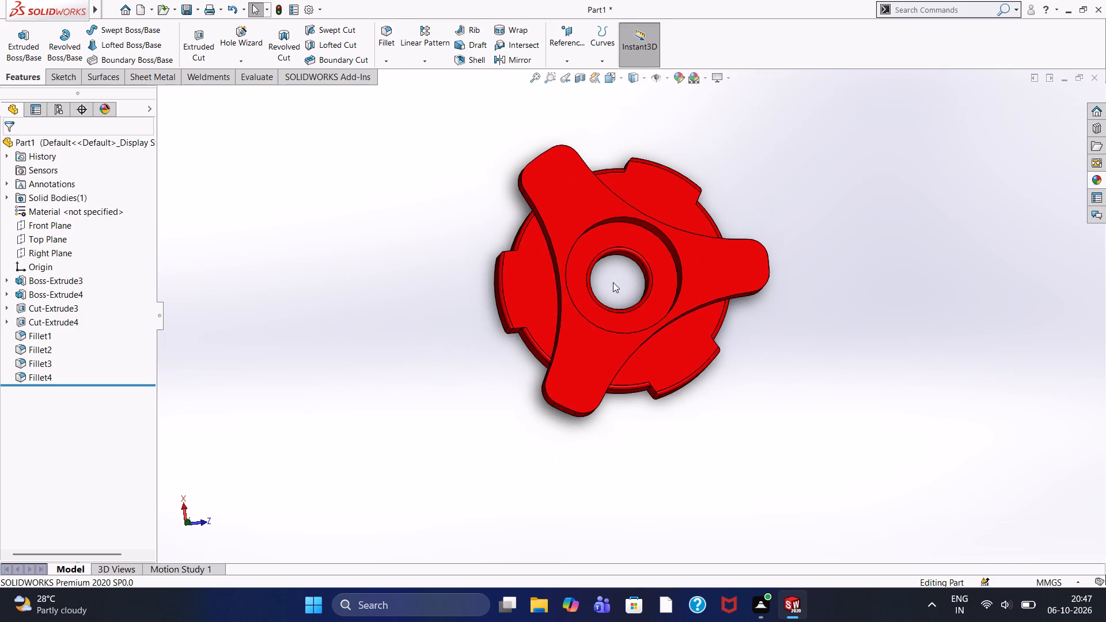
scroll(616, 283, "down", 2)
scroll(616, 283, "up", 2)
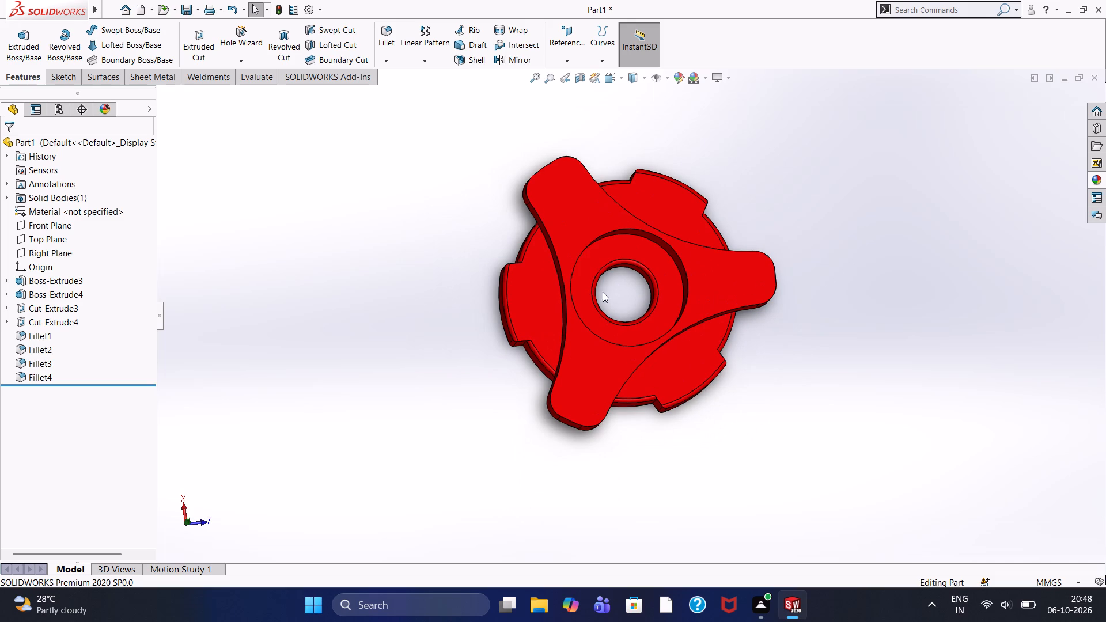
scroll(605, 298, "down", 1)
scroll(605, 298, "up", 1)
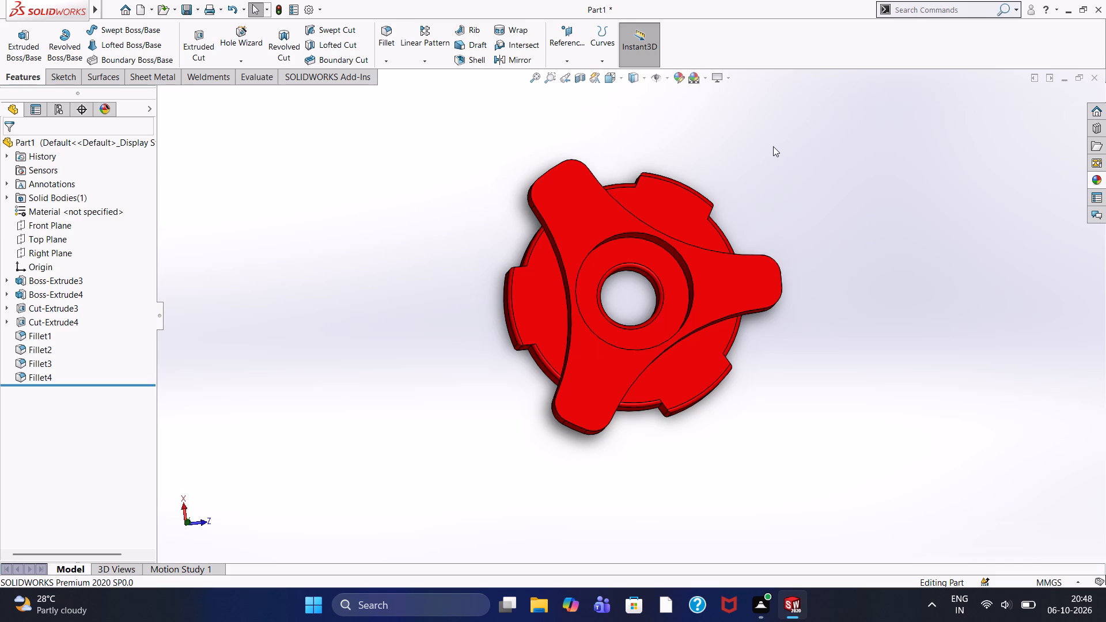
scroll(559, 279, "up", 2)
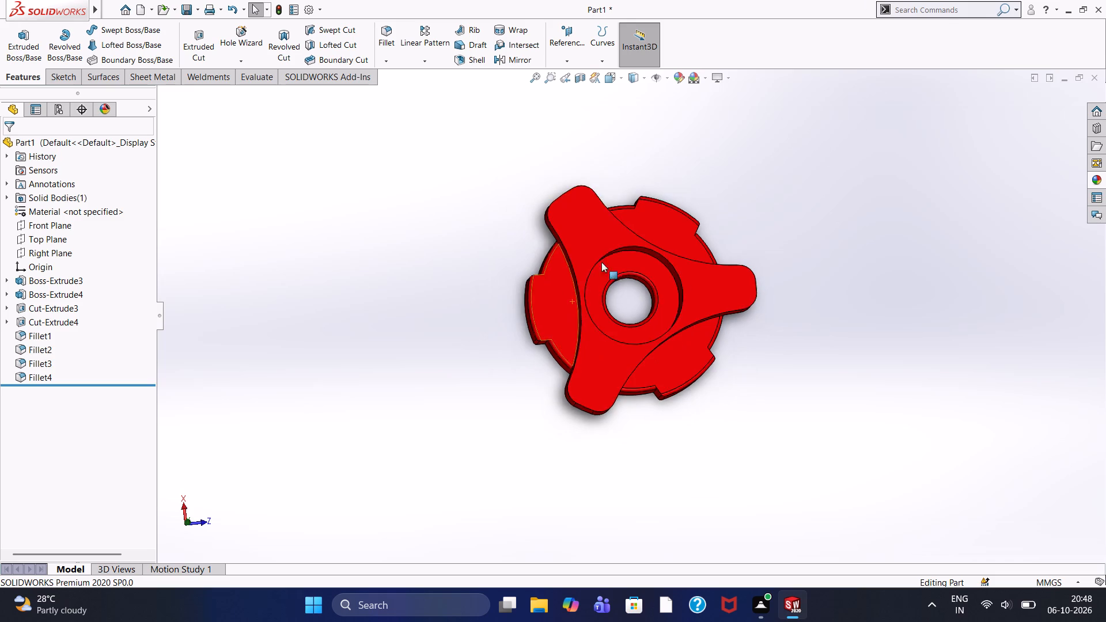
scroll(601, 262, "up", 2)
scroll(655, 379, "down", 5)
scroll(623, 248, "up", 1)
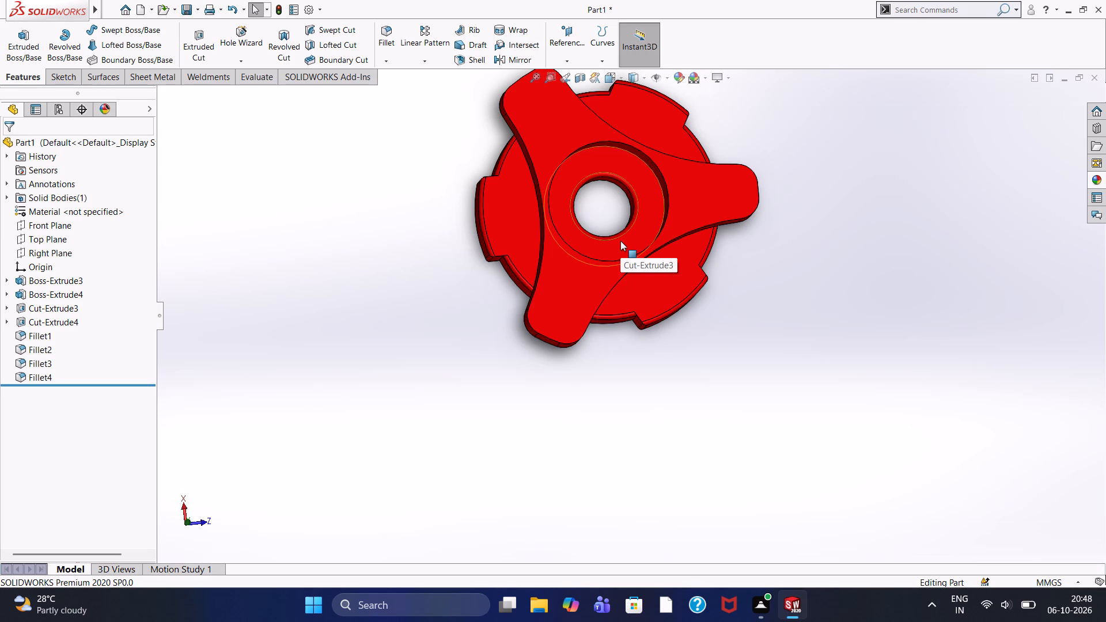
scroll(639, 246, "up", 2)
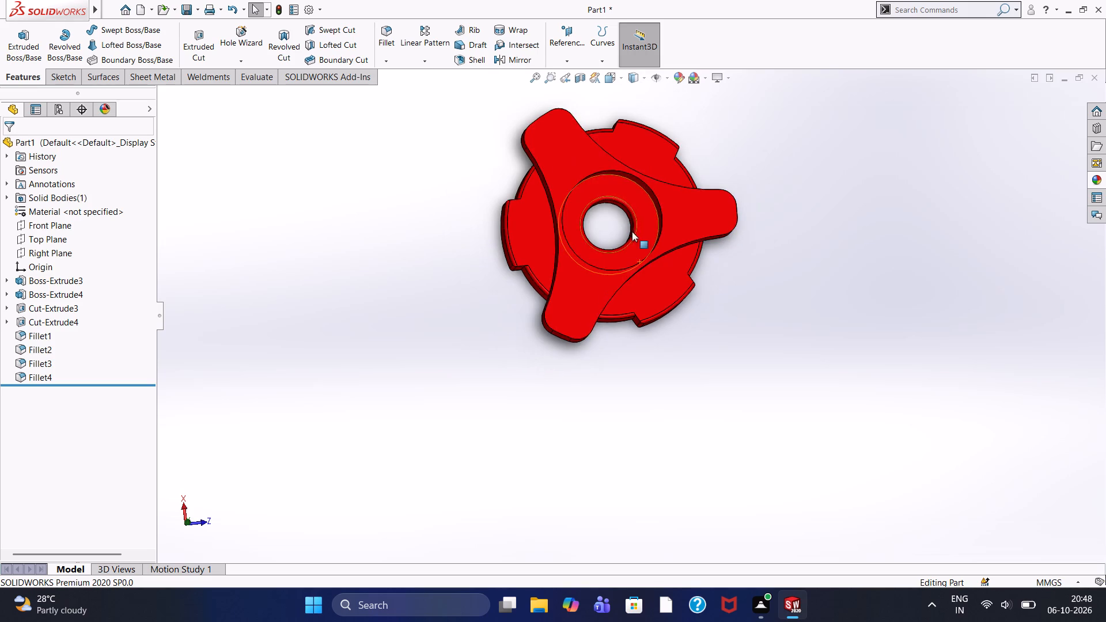
Examine the knob's circular recess and the filleted rim of its central bore up close from a tilted angle.
scroll(621, 215, "down", 3)
scroll(599, 289, "down", 4)
scroll(604, 278, "up", 2)
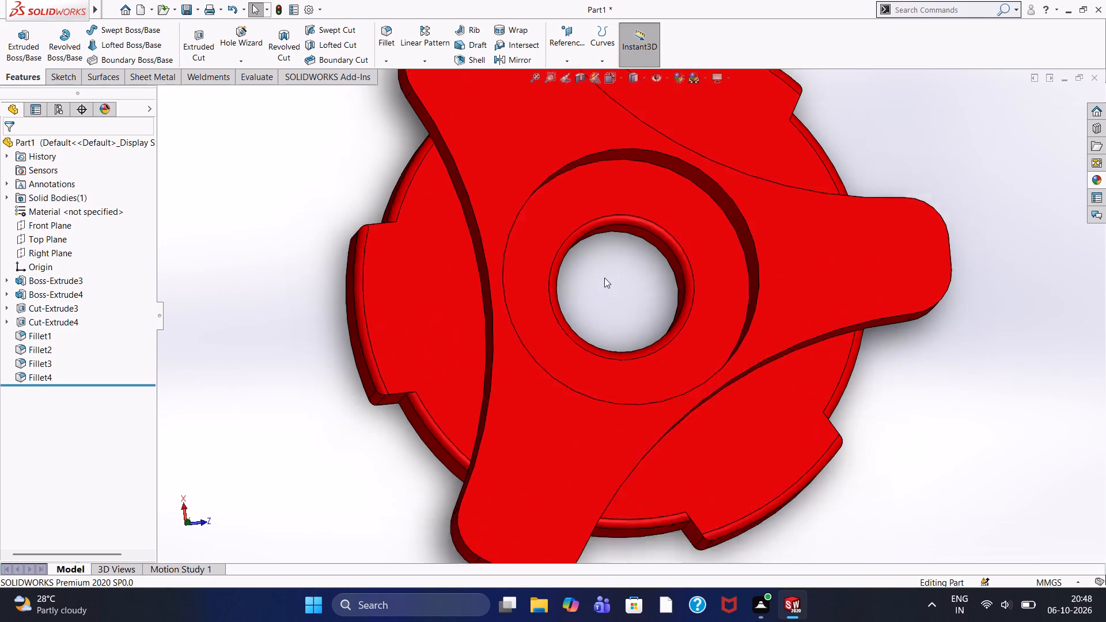
scroll(604, 278, "up", 2)
middle_click_drag(623, 295, 615, 294)
scroll(614, 294, "up", 2)
middle_click_drag(616, 297, 597, 218)
scroll(616, 297, "down", 3)
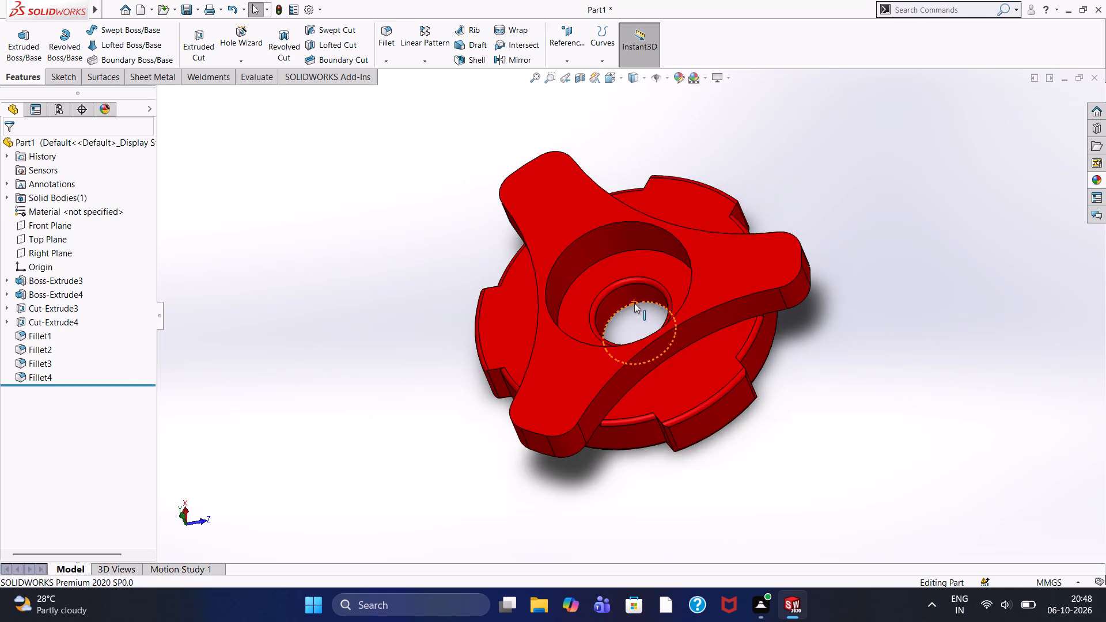
scroll(634, 303, "down", 8)
left_click(649, 408)
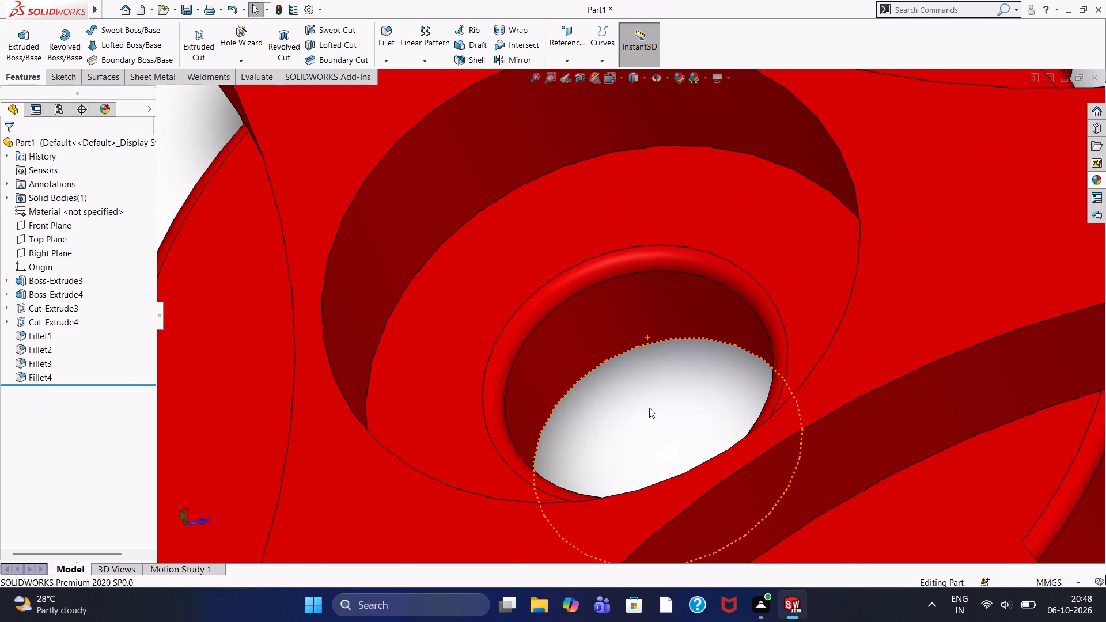
scroll(647, 390, "up", 2)
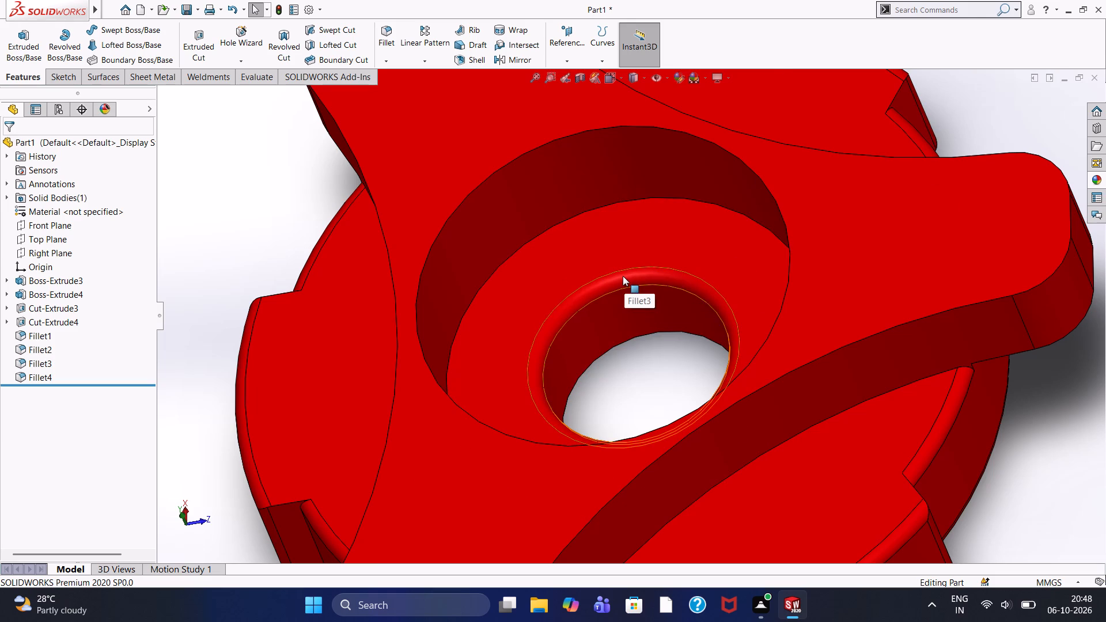
scroll(623, 276, "up", 2)
scroll(623, 276, "down", 3)
scroll(623, 276, "up", 2)
scroll(623, 276, "down", 1)
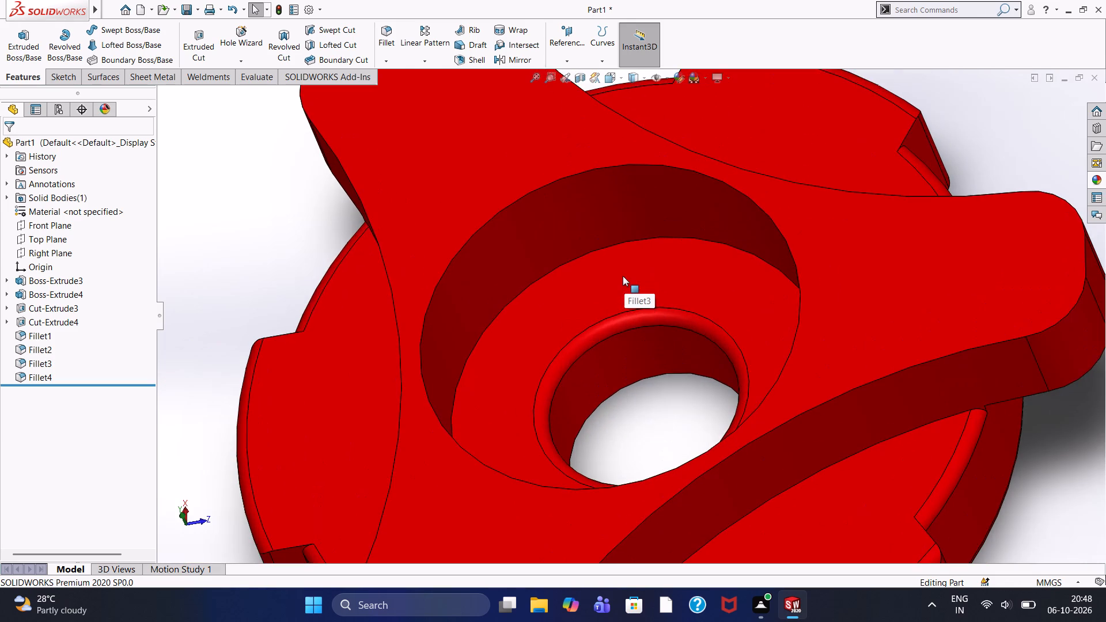
scroll(623, 276, "up", 2)
scroll(623, 276, "down", 4)
scroll(622, 276, "up", 2)
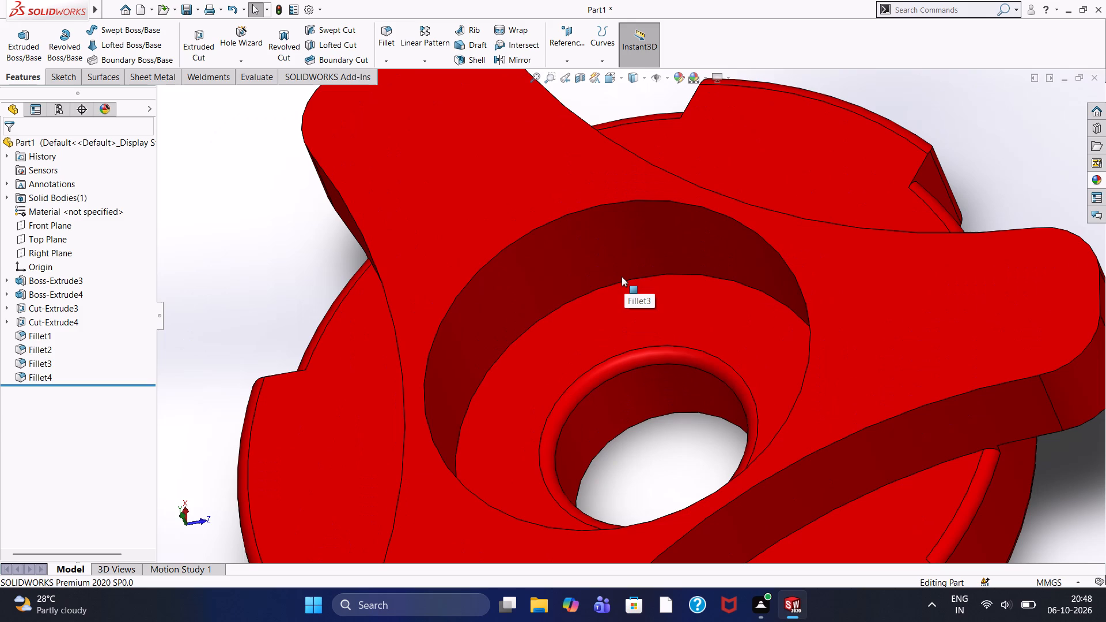
scroll(622, 276, "down", 2)
scroll(622, 276, "up", 1)
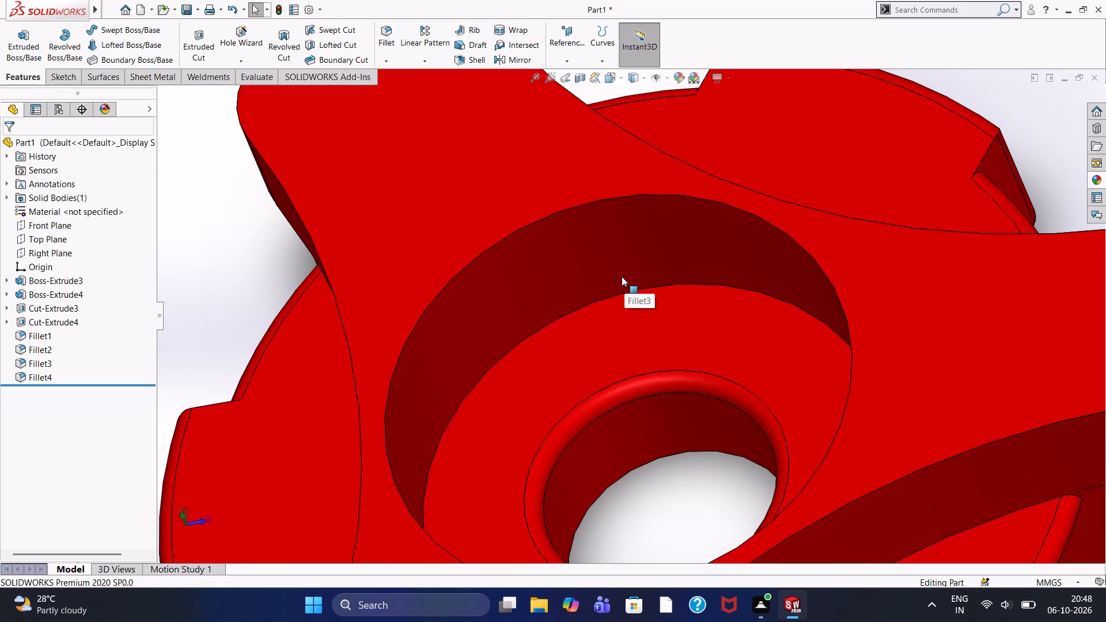
scroll(622, 274, "up", 2)
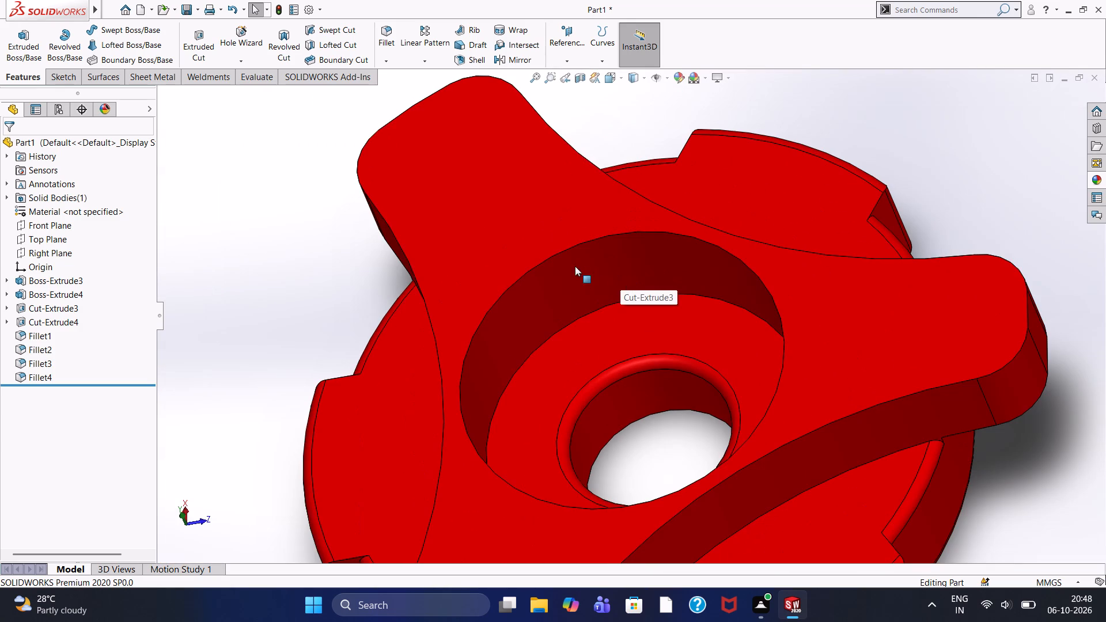
scroll(612, 248, "up", 6)
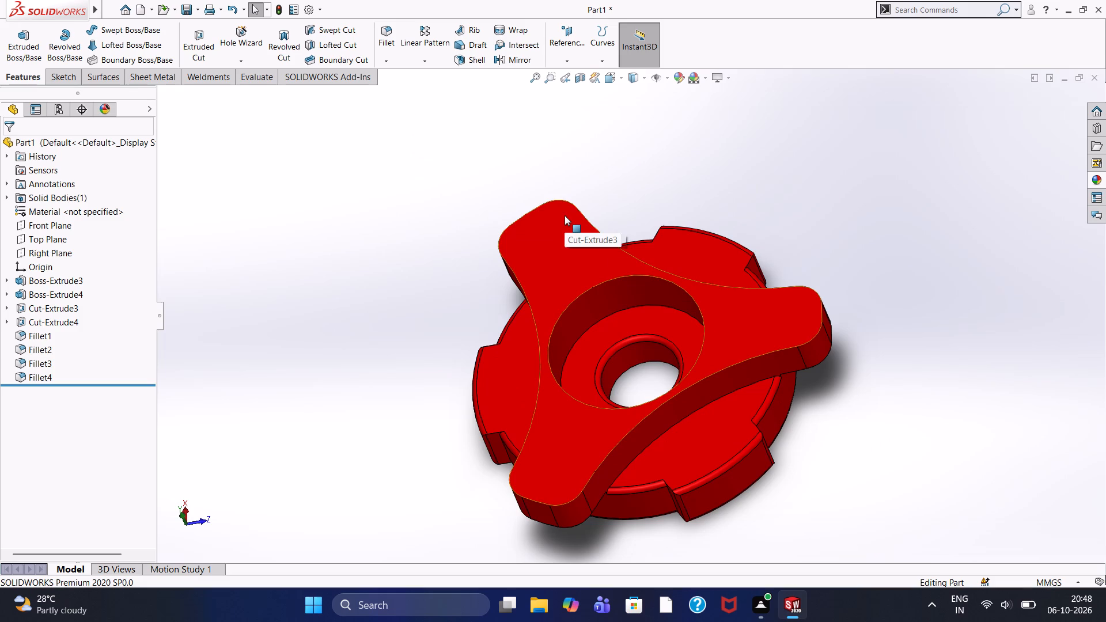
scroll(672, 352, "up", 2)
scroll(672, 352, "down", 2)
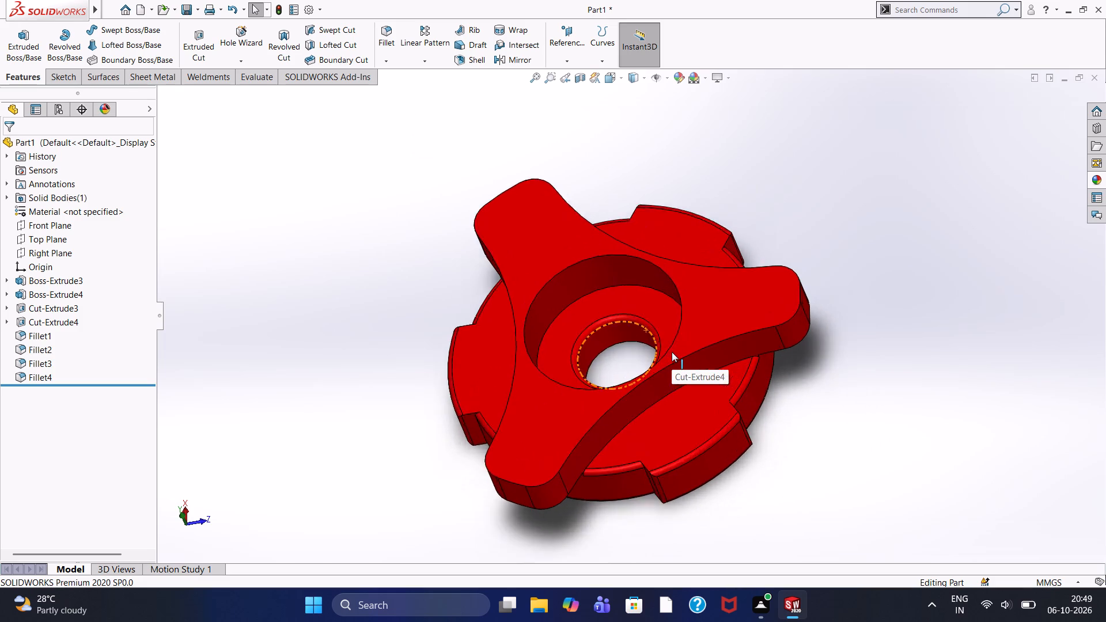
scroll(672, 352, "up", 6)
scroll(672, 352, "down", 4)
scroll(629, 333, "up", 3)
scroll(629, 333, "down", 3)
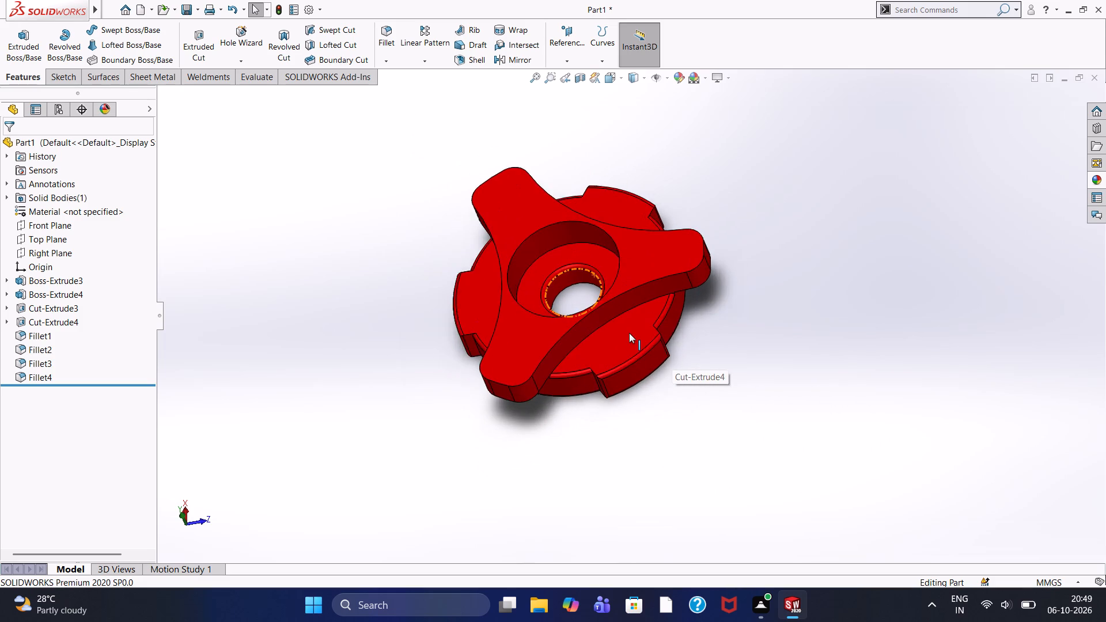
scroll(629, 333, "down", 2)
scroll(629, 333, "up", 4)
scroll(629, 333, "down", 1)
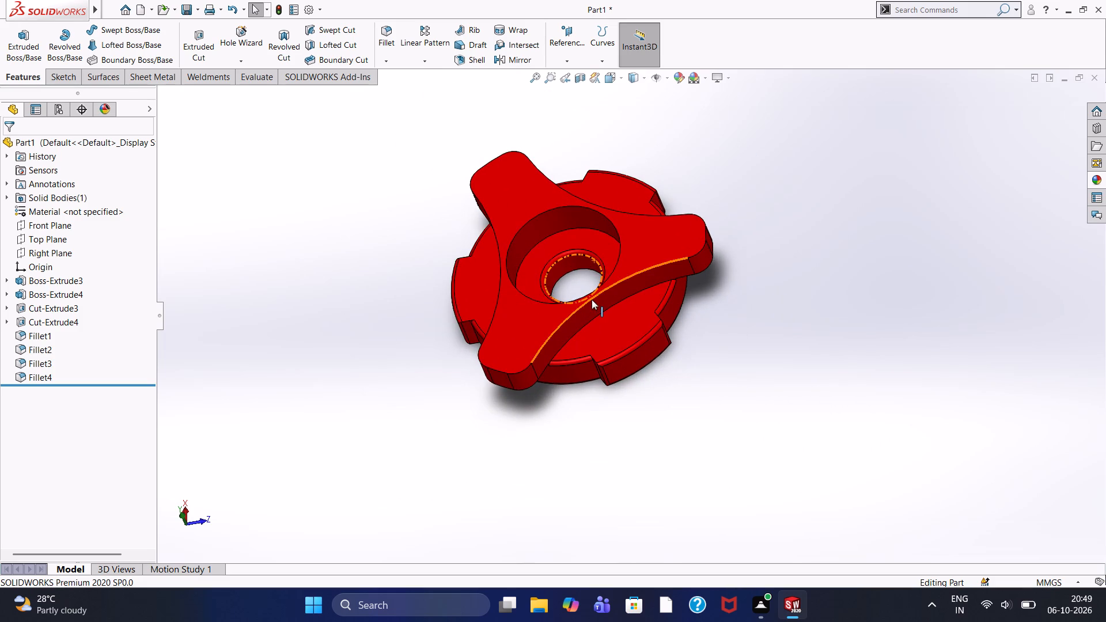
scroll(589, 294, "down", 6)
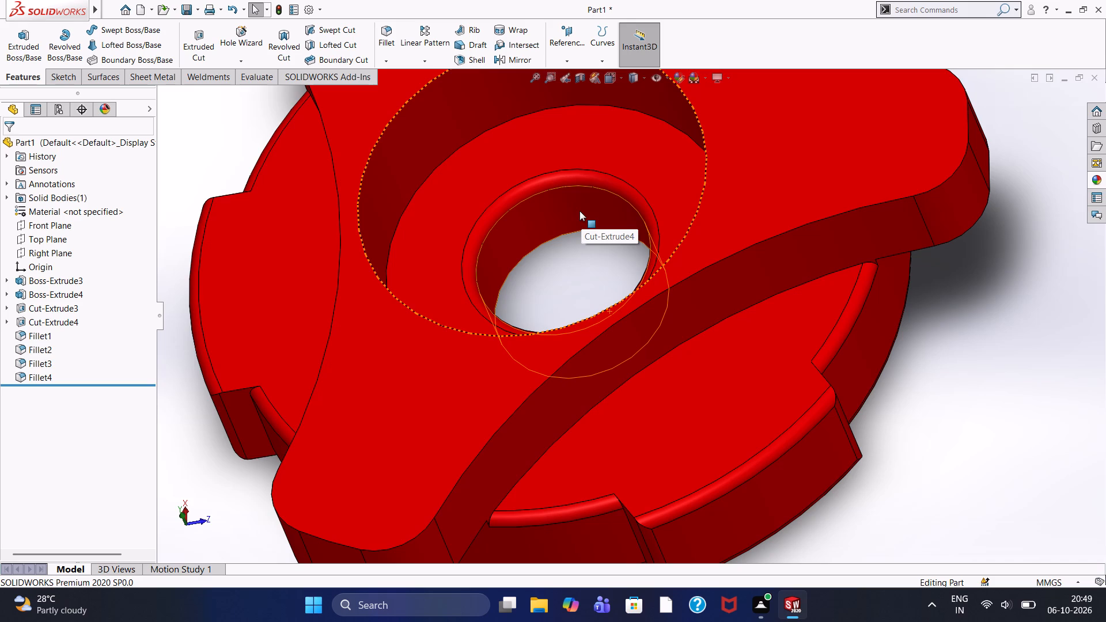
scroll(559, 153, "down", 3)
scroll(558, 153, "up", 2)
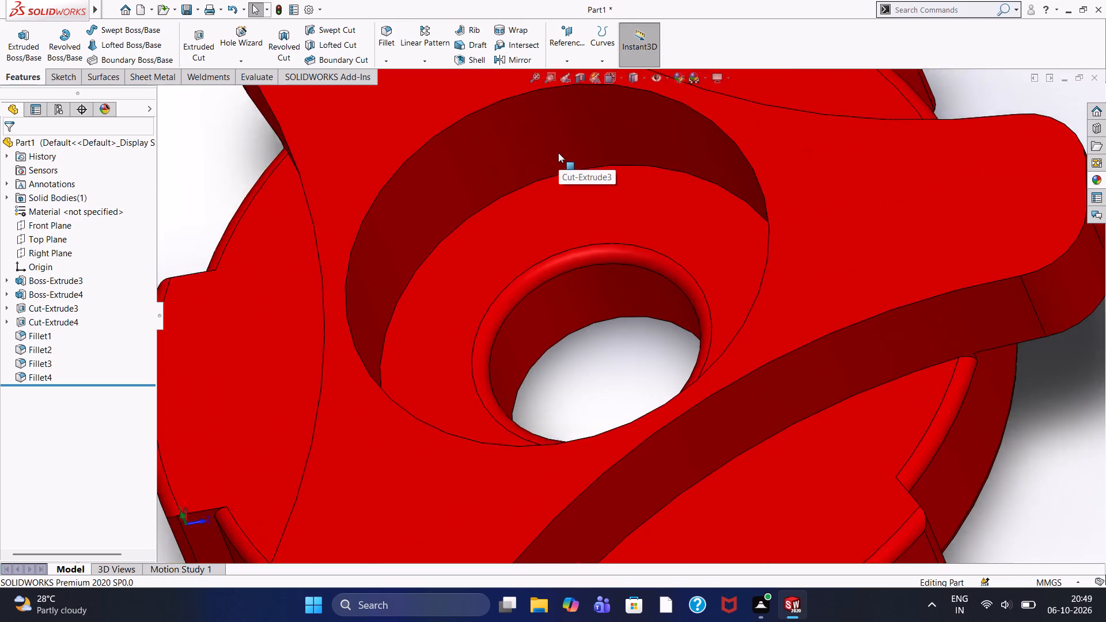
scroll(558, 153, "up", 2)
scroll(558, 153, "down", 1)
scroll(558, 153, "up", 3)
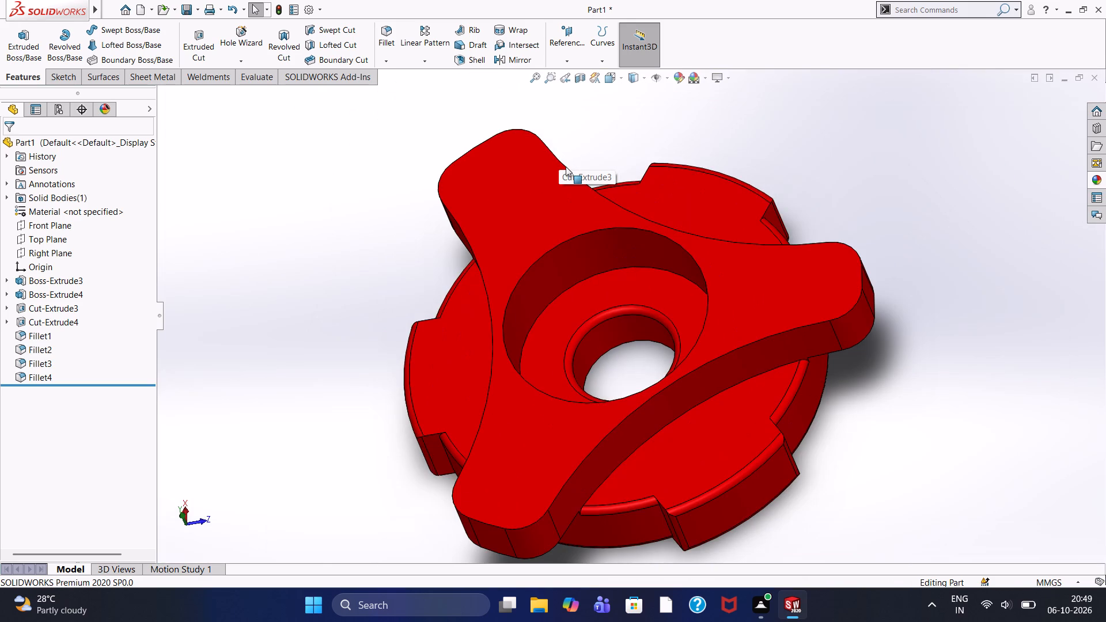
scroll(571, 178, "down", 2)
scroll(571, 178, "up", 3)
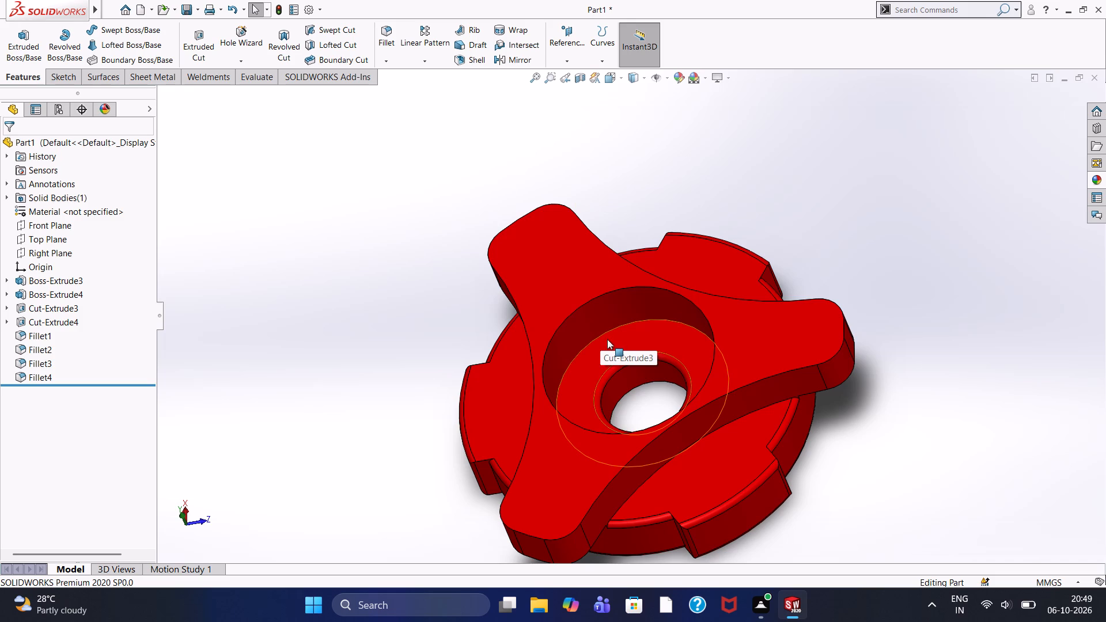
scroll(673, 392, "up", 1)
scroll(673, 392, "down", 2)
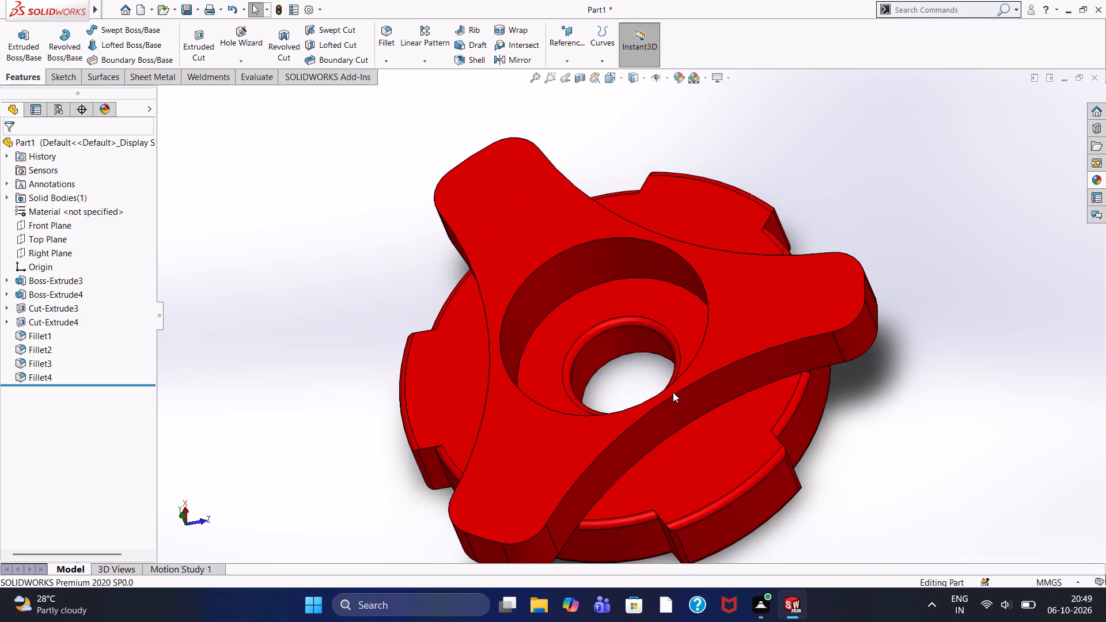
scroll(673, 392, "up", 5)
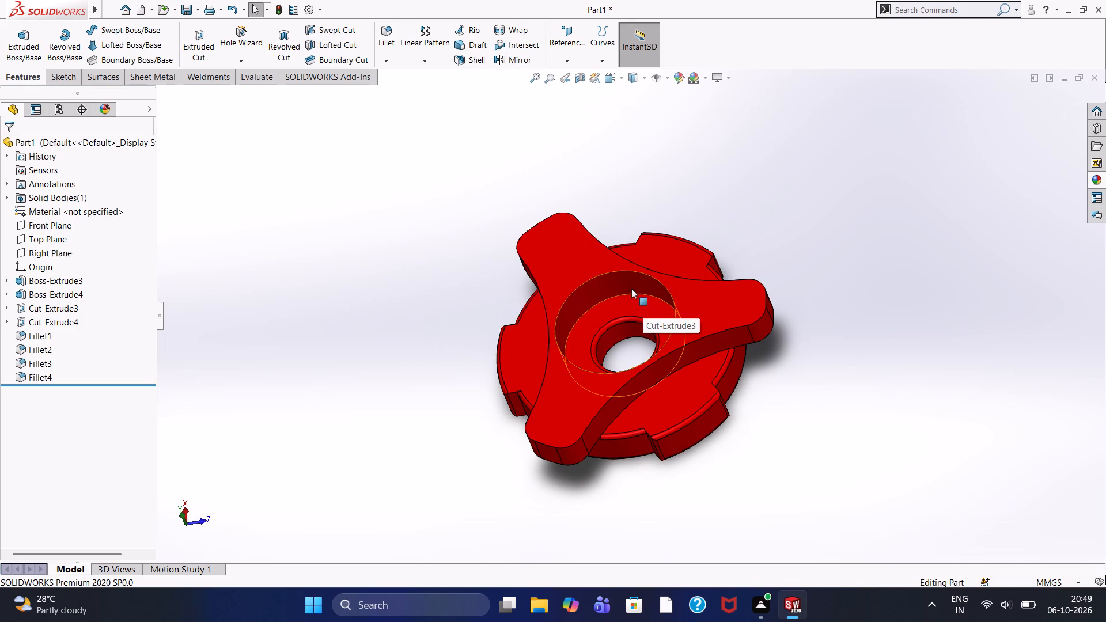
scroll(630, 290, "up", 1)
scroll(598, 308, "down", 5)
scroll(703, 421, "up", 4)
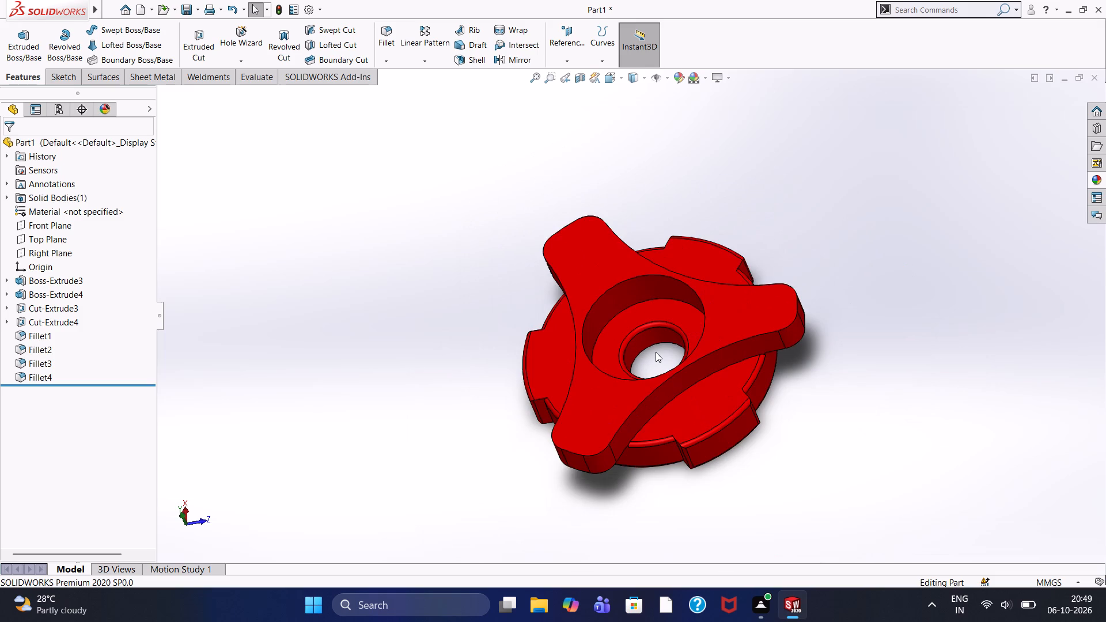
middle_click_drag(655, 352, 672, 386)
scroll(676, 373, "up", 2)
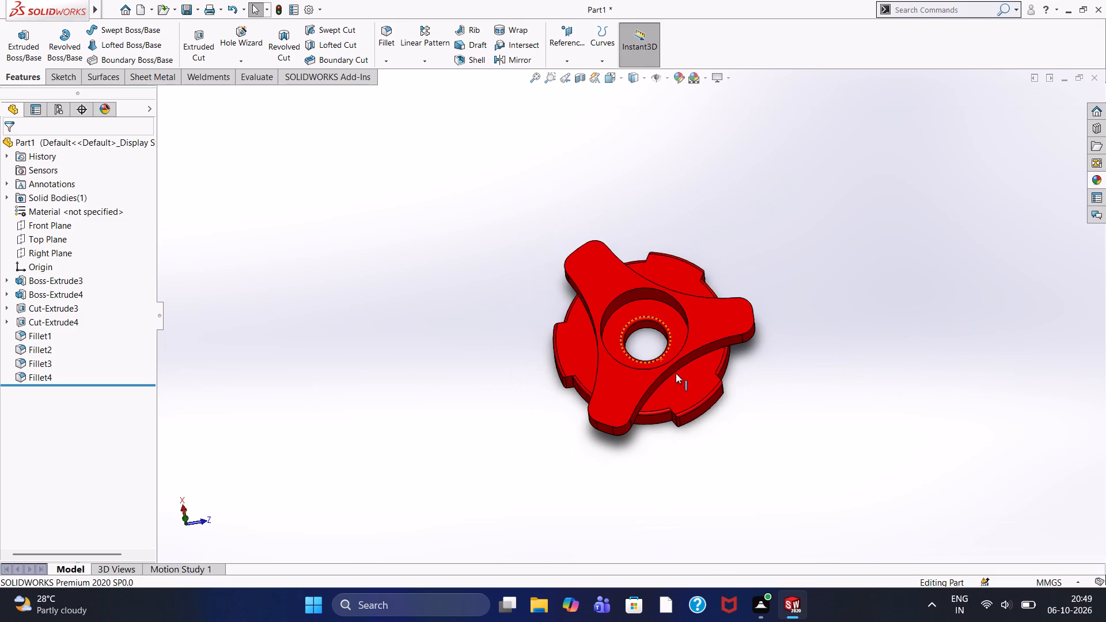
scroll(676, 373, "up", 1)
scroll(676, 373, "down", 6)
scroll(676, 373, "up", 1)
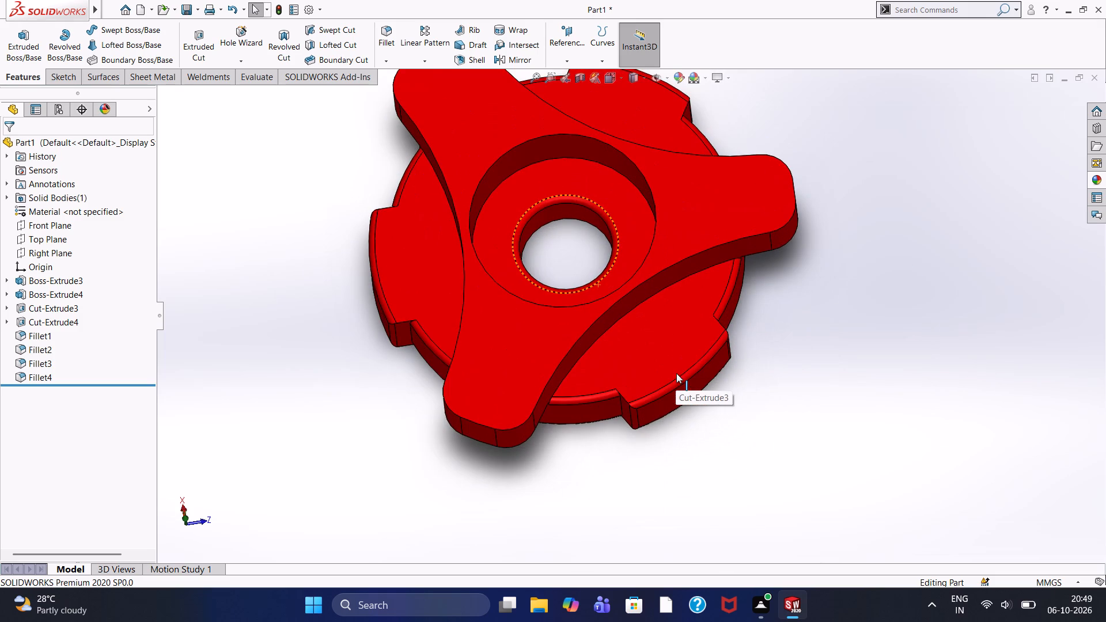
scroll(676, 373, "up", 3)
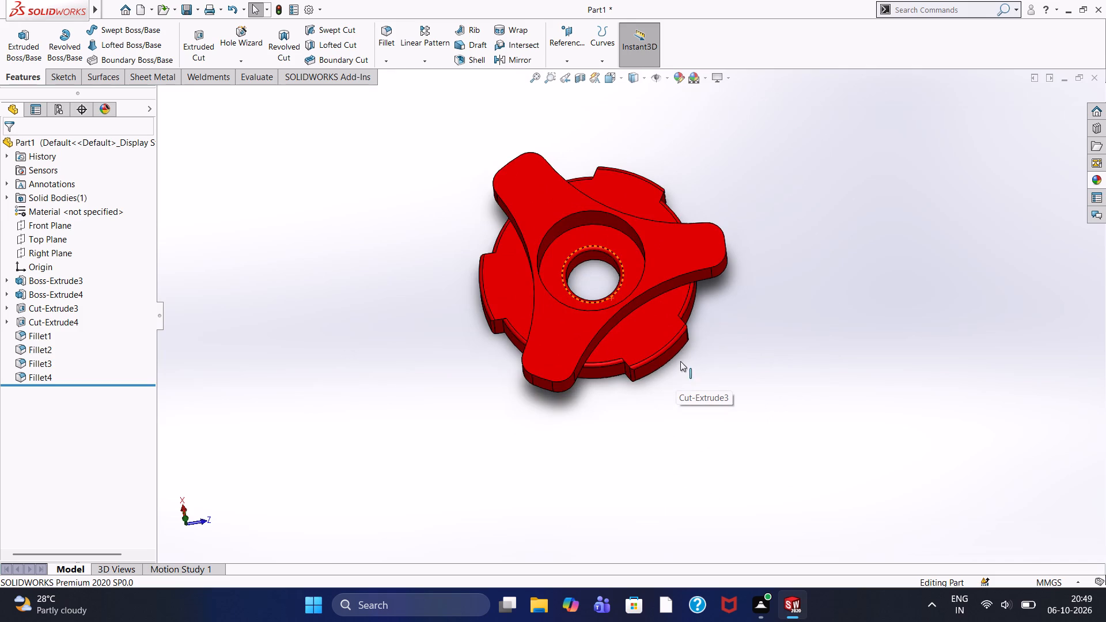
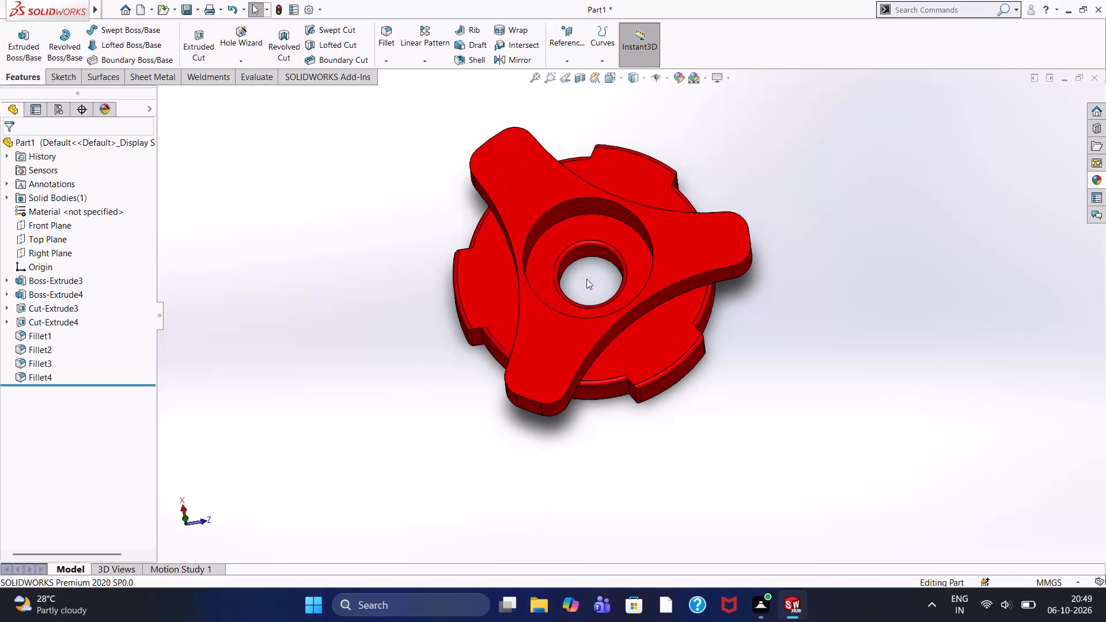
Examine the red three-armed knob's arms, circular recess and notched base from slightly different tilts and distances.
middle_click_drag(586, 279, 590, 298)
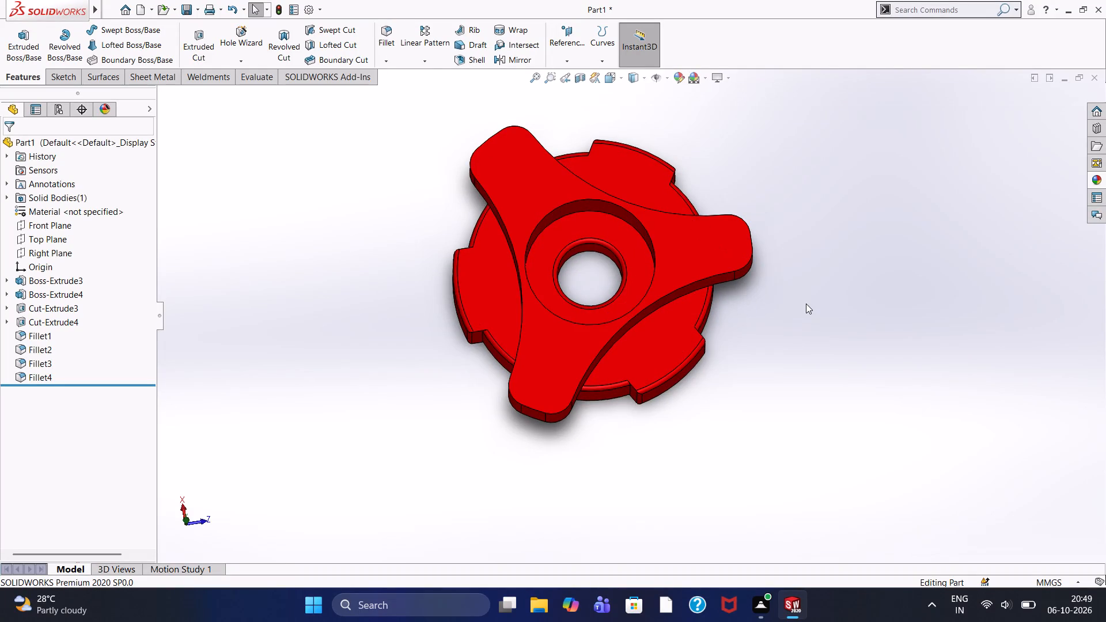
scroll(684, 285, "up", 2)
scroll(631, 294, "down", 3)
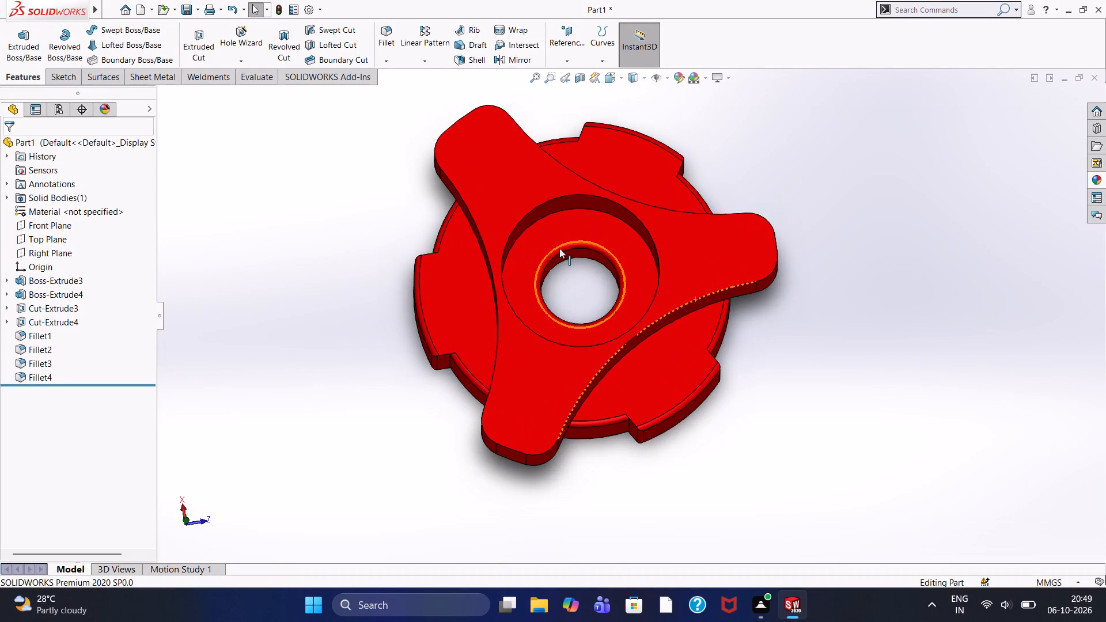
scroll(559, 248, "up", 1)
scroll(563, 260, "down", 2)
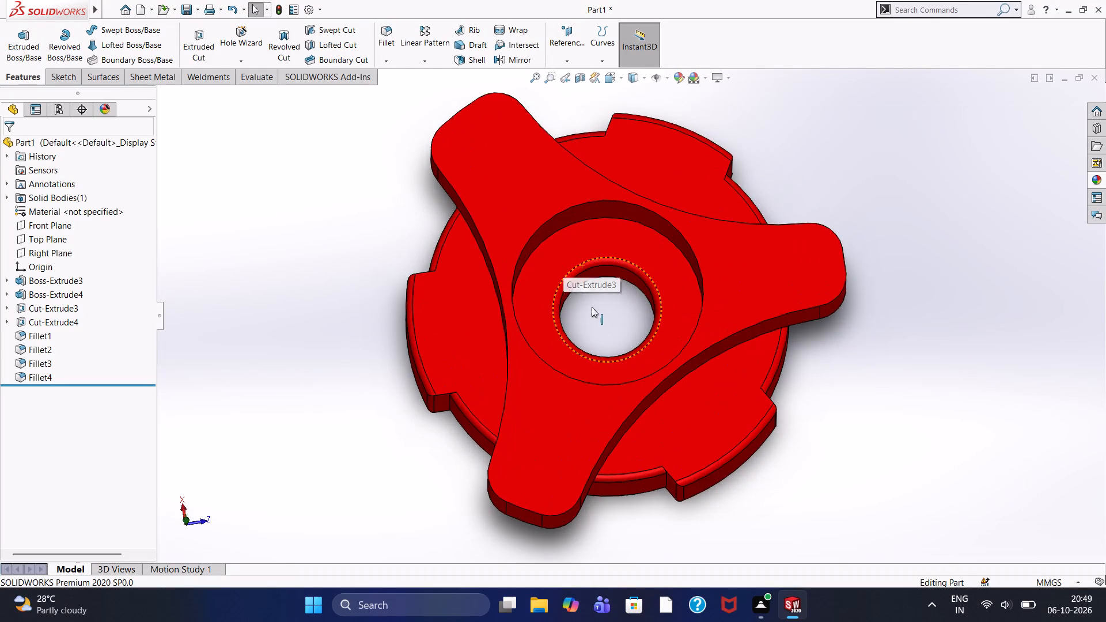
scroll(595, 314, "up", 2)
scroll(595, 314, "down", 1)
scroll(596, 314, "up", 2)
scroll(596, 314, "down", 1)
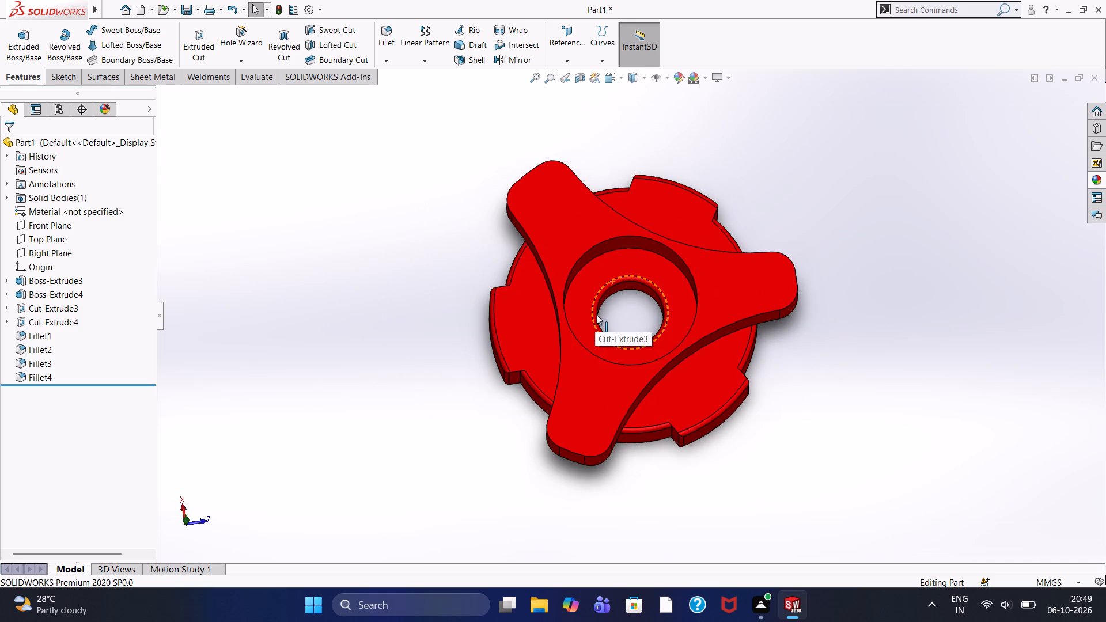
scroll(597, 312, "up", 1)
scroll(595, 305, "down", 2)
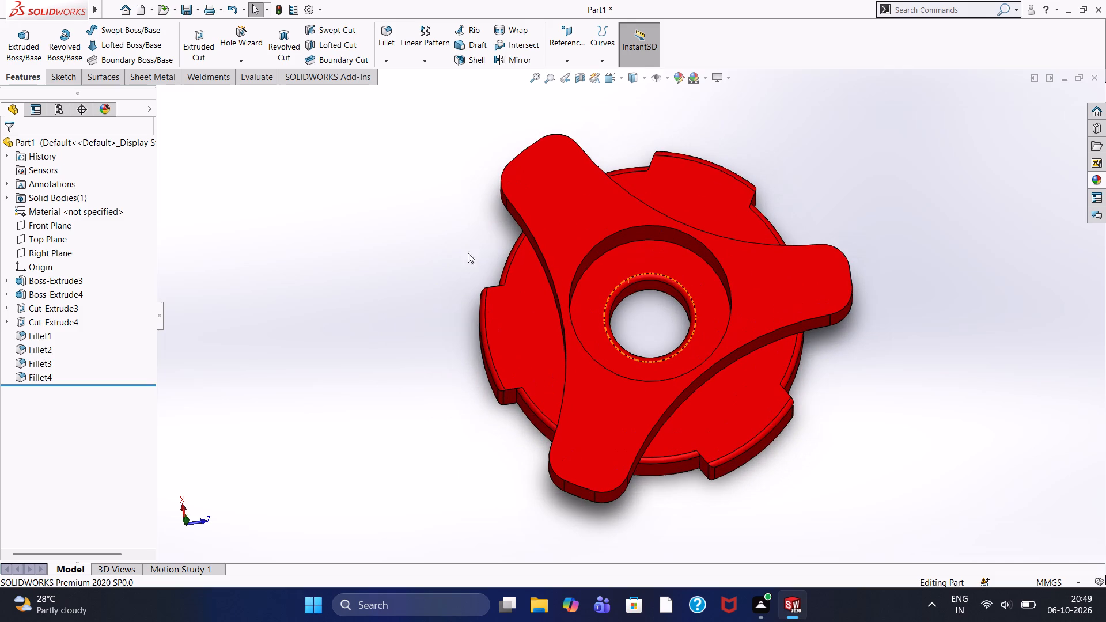
middle_click_drag(838, 362, 821, 302)
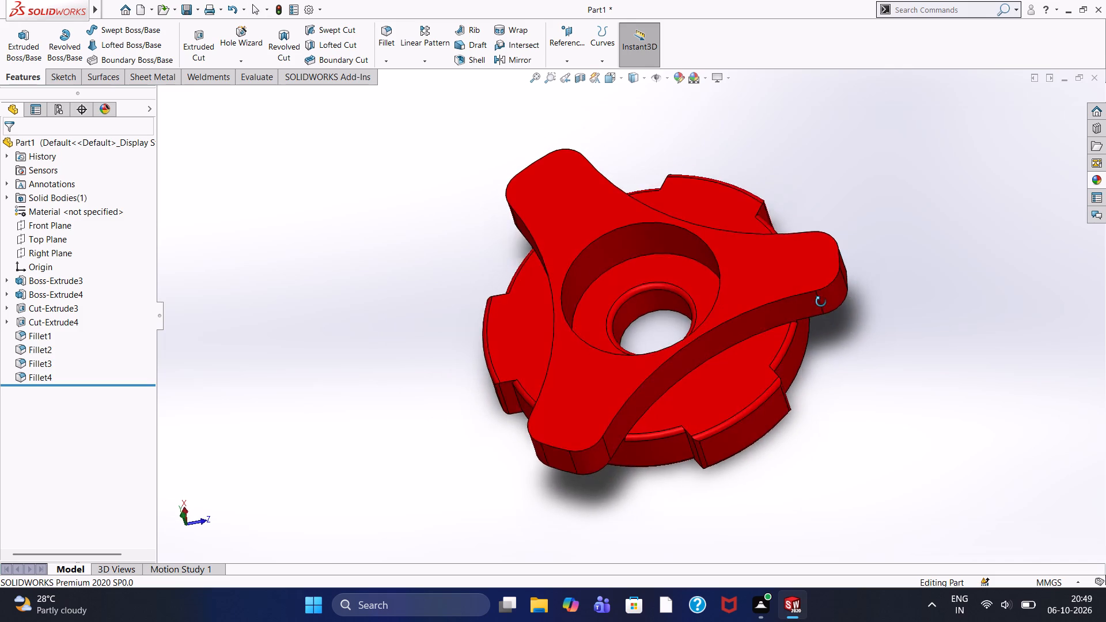
middle_click_drag(821, 302, 836, 332)
scroll(680, 313, "up", 2)
scroll(692, 327, "down", 2)
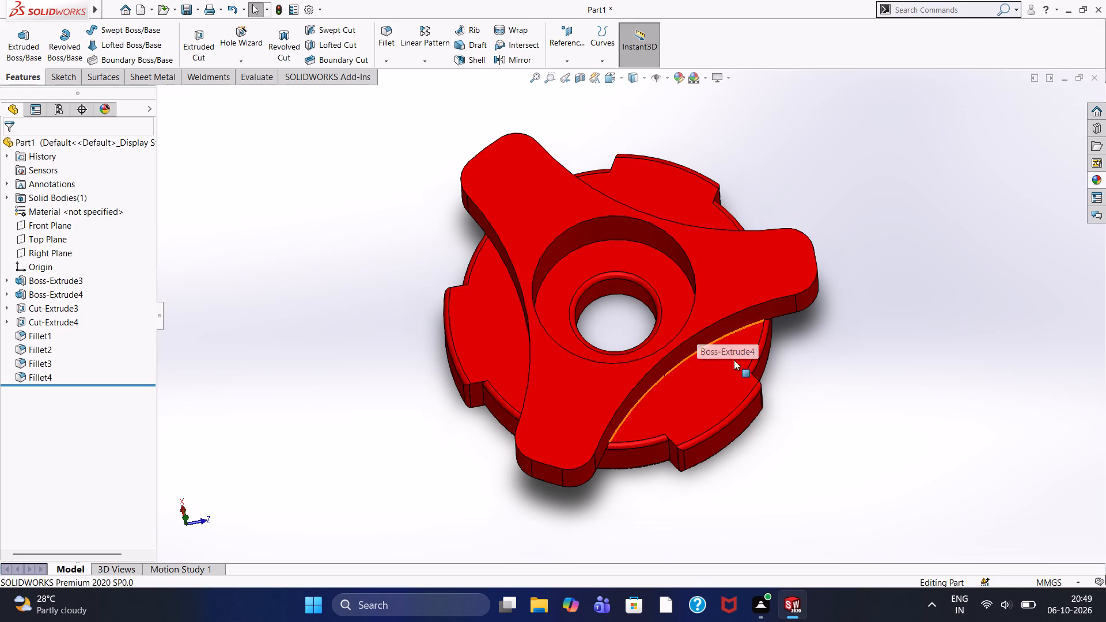
middle_click_drag(805, 387, 819, 397)
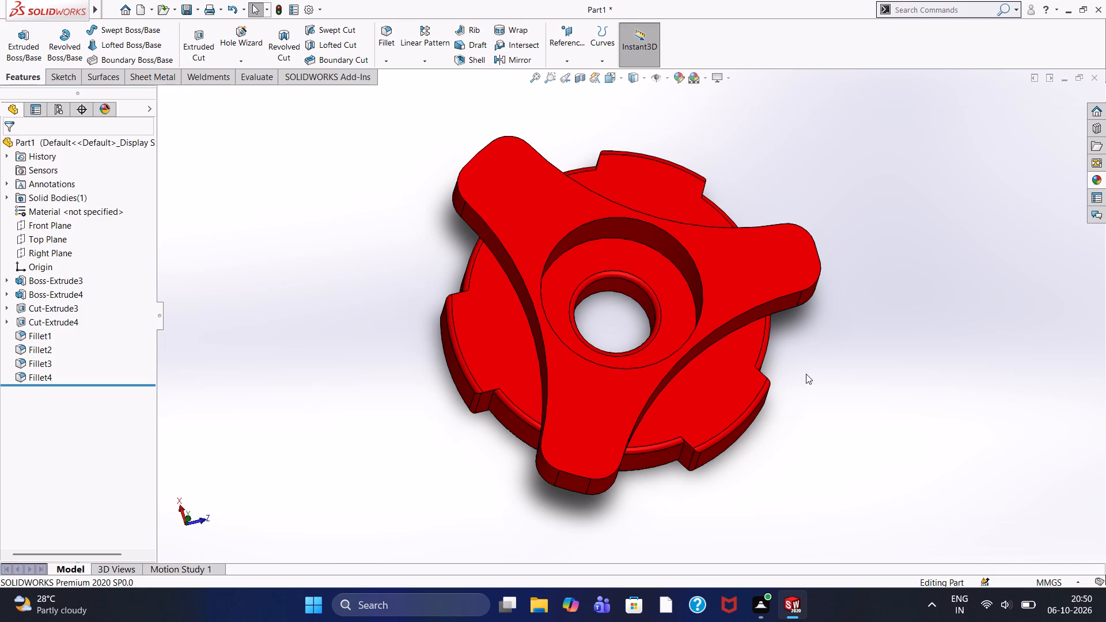
middle_click_drag(797, 345, 795, 336)
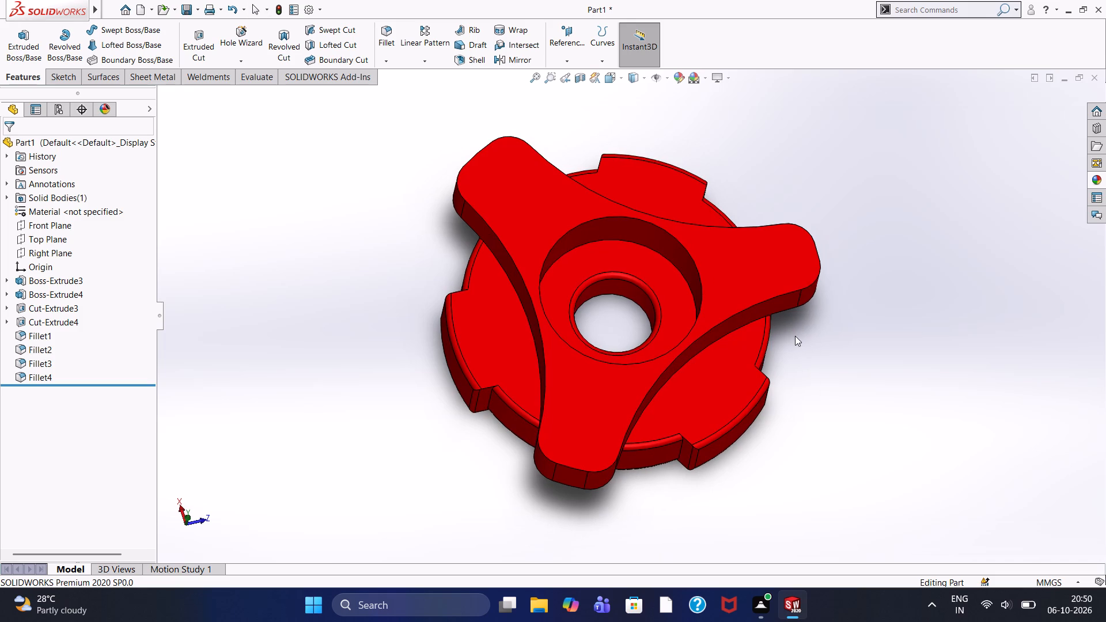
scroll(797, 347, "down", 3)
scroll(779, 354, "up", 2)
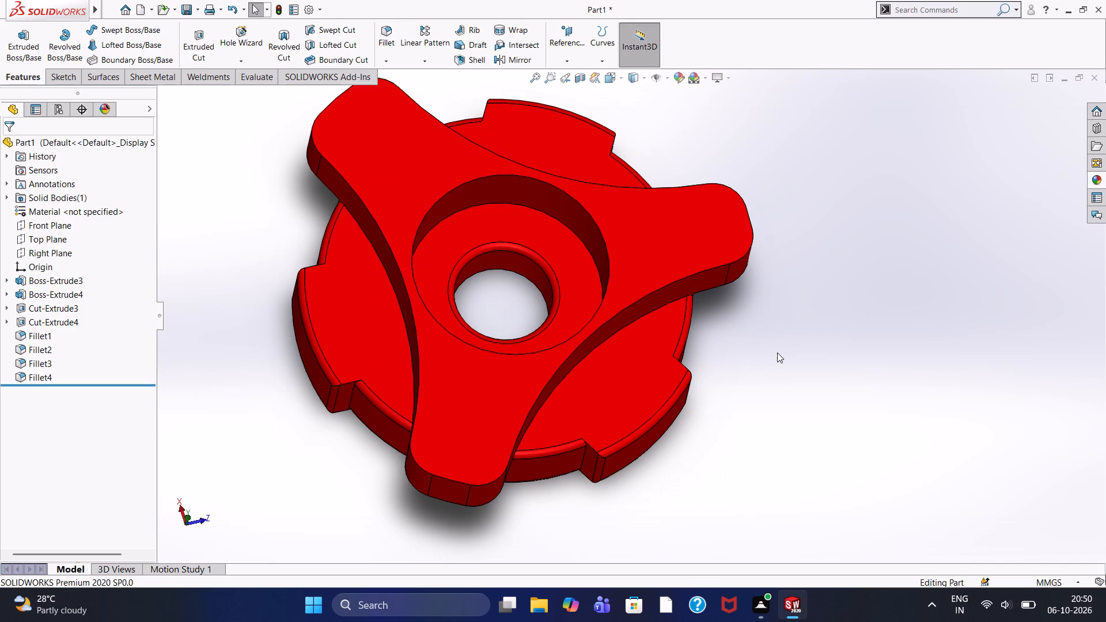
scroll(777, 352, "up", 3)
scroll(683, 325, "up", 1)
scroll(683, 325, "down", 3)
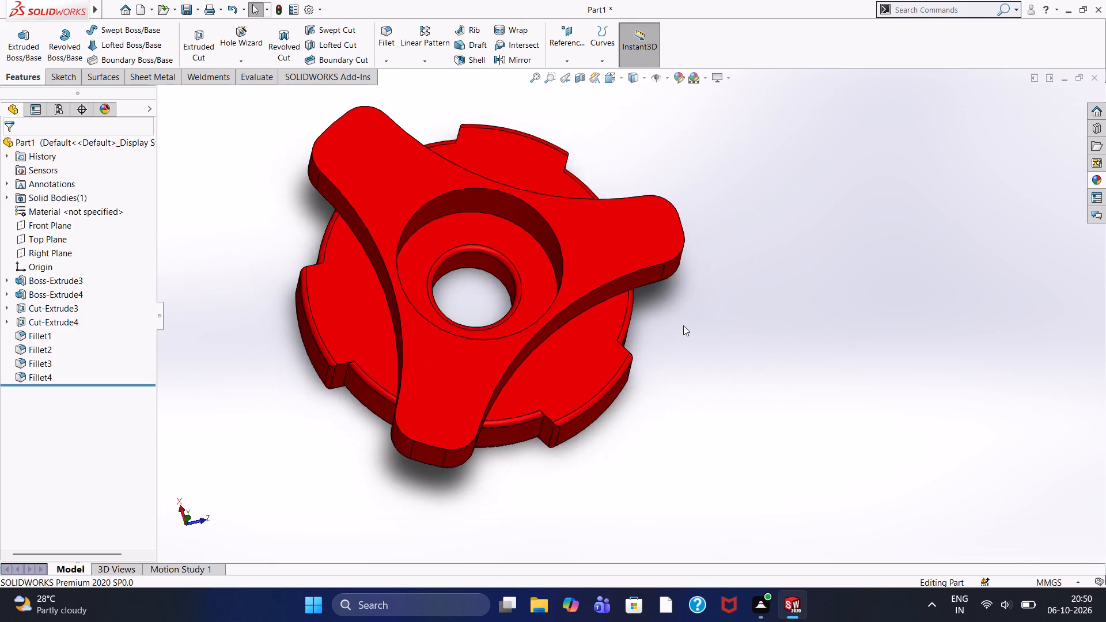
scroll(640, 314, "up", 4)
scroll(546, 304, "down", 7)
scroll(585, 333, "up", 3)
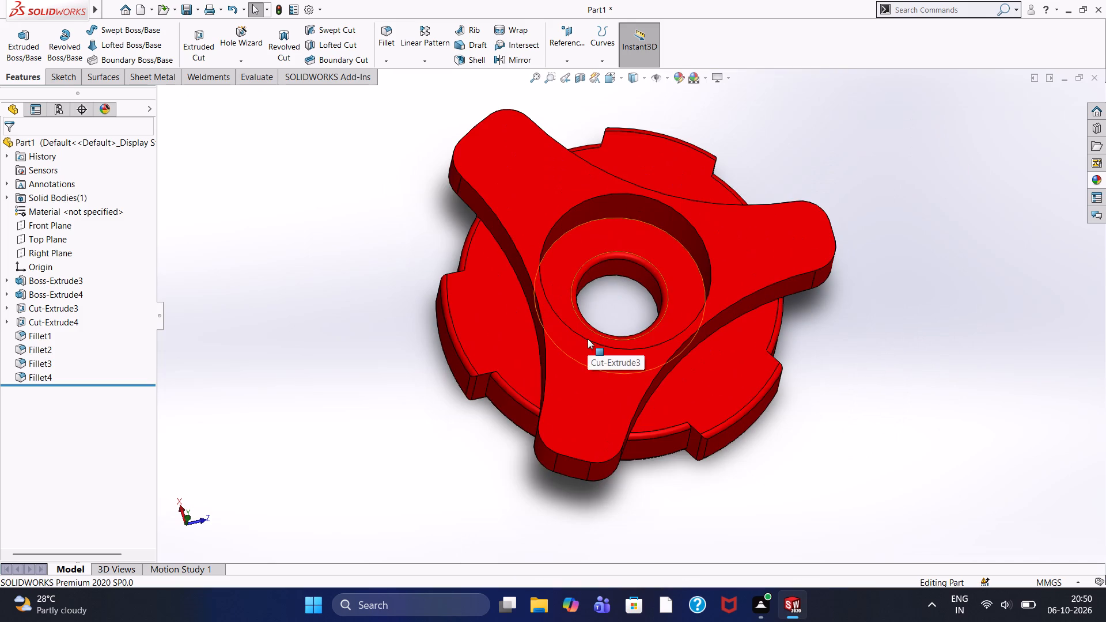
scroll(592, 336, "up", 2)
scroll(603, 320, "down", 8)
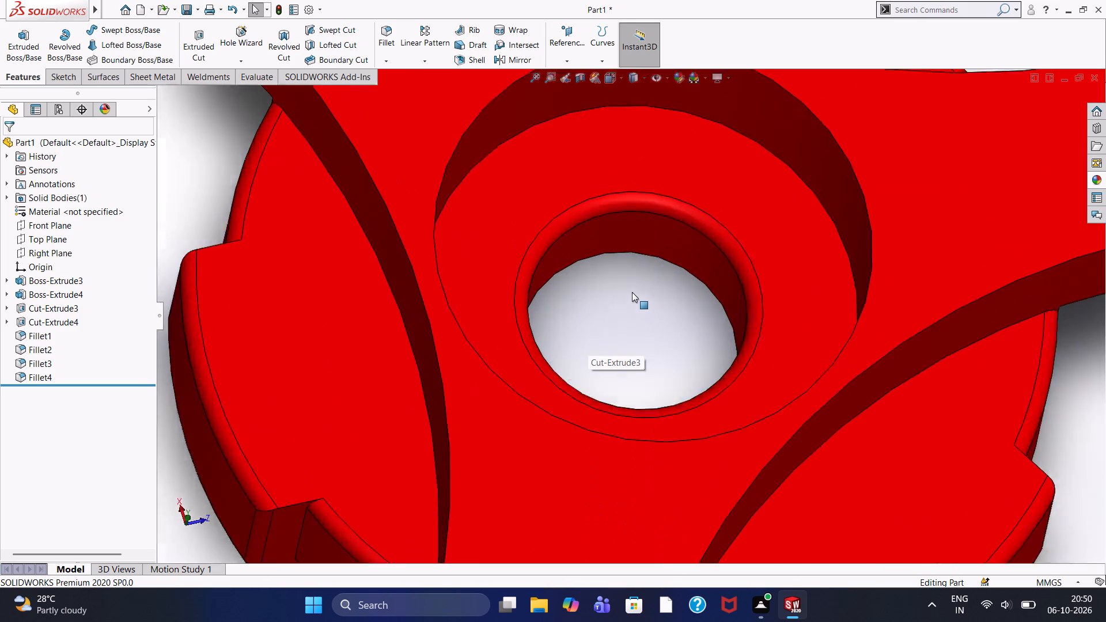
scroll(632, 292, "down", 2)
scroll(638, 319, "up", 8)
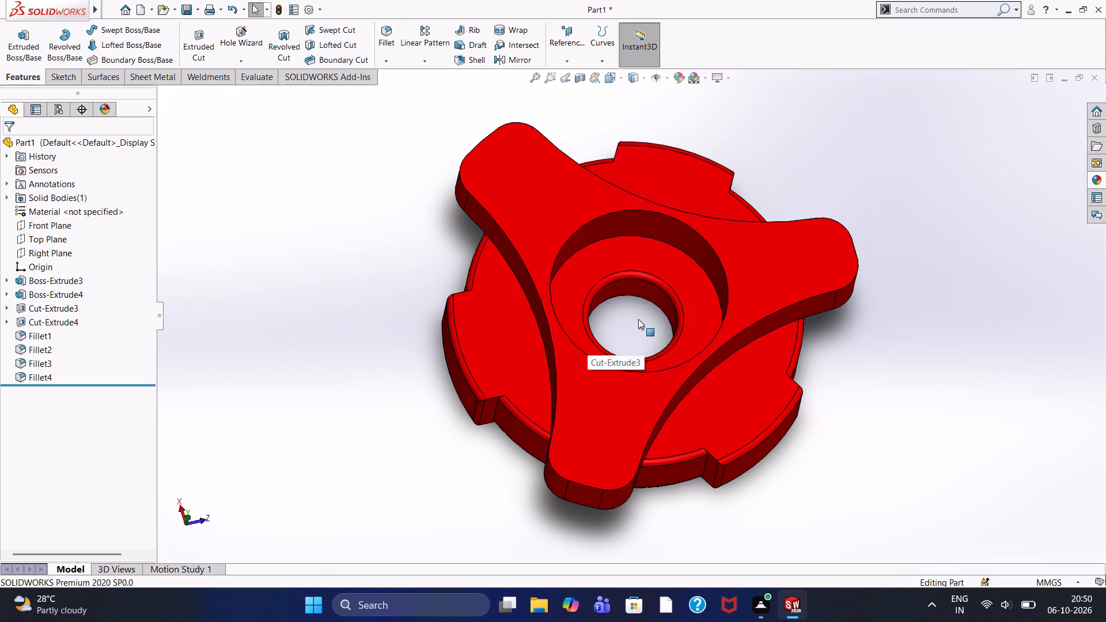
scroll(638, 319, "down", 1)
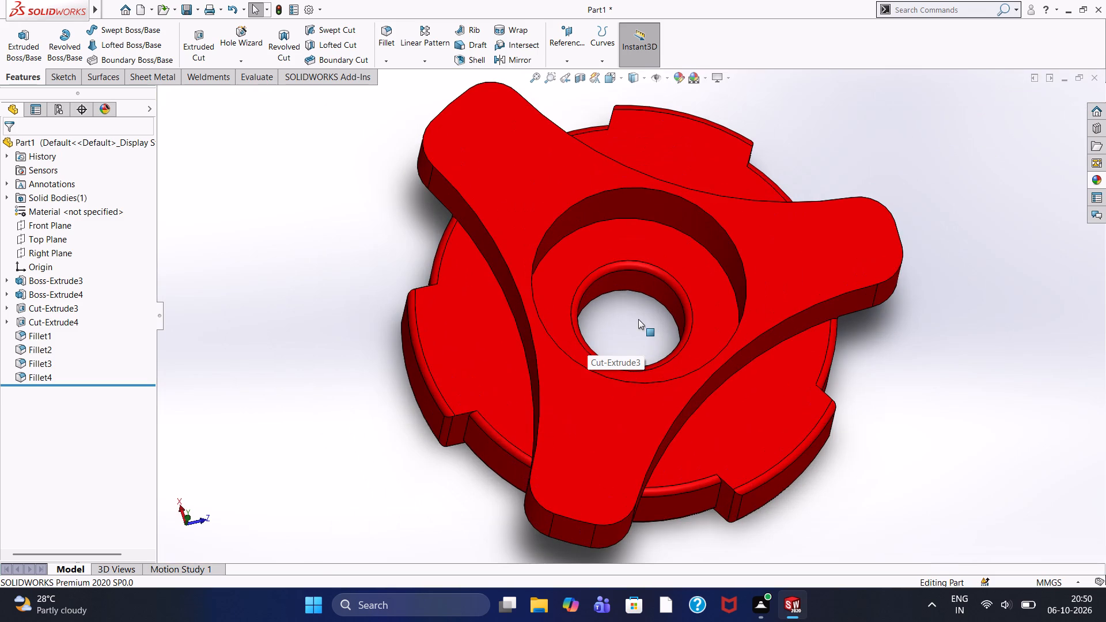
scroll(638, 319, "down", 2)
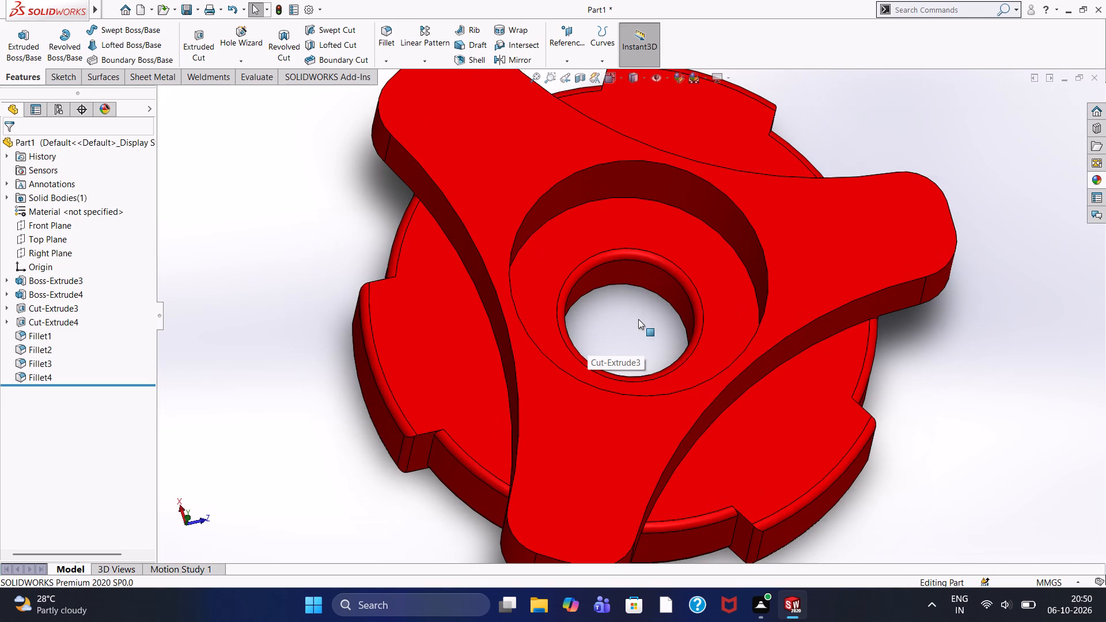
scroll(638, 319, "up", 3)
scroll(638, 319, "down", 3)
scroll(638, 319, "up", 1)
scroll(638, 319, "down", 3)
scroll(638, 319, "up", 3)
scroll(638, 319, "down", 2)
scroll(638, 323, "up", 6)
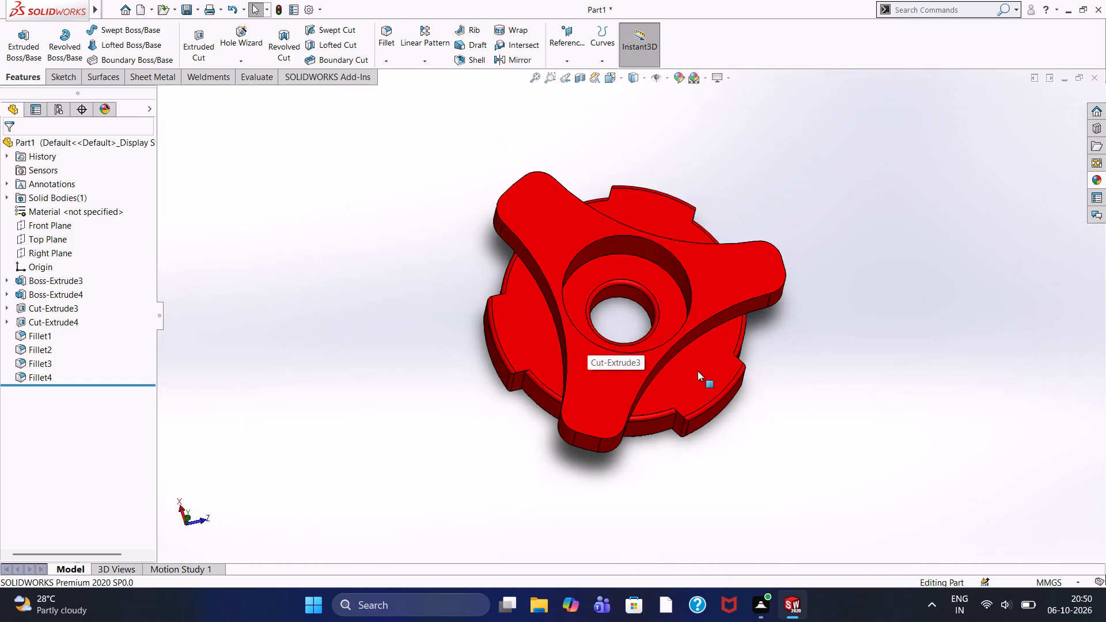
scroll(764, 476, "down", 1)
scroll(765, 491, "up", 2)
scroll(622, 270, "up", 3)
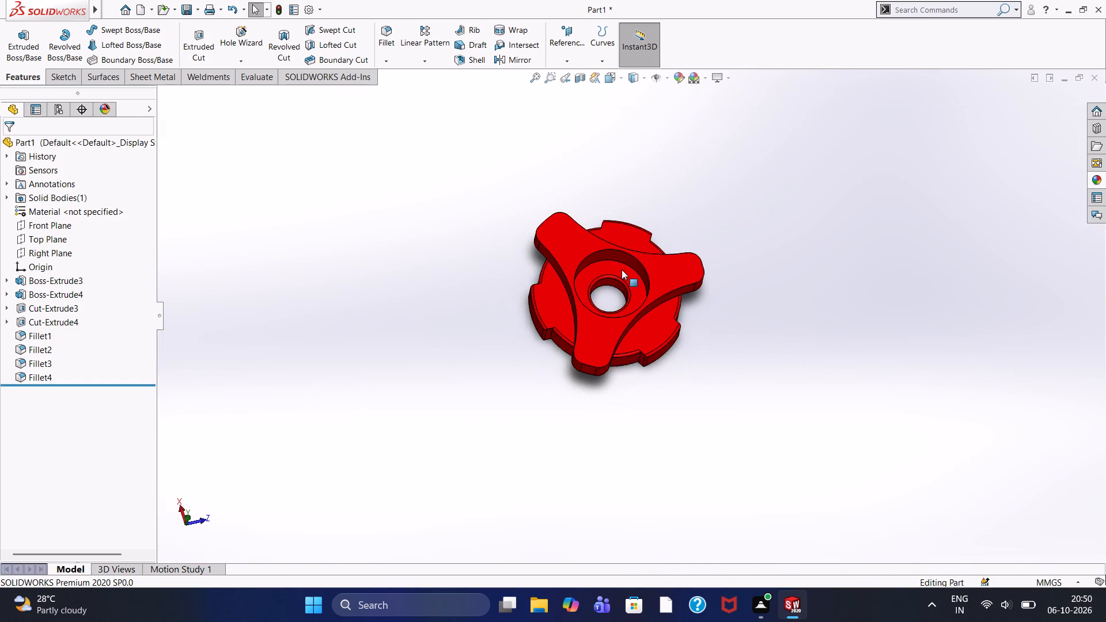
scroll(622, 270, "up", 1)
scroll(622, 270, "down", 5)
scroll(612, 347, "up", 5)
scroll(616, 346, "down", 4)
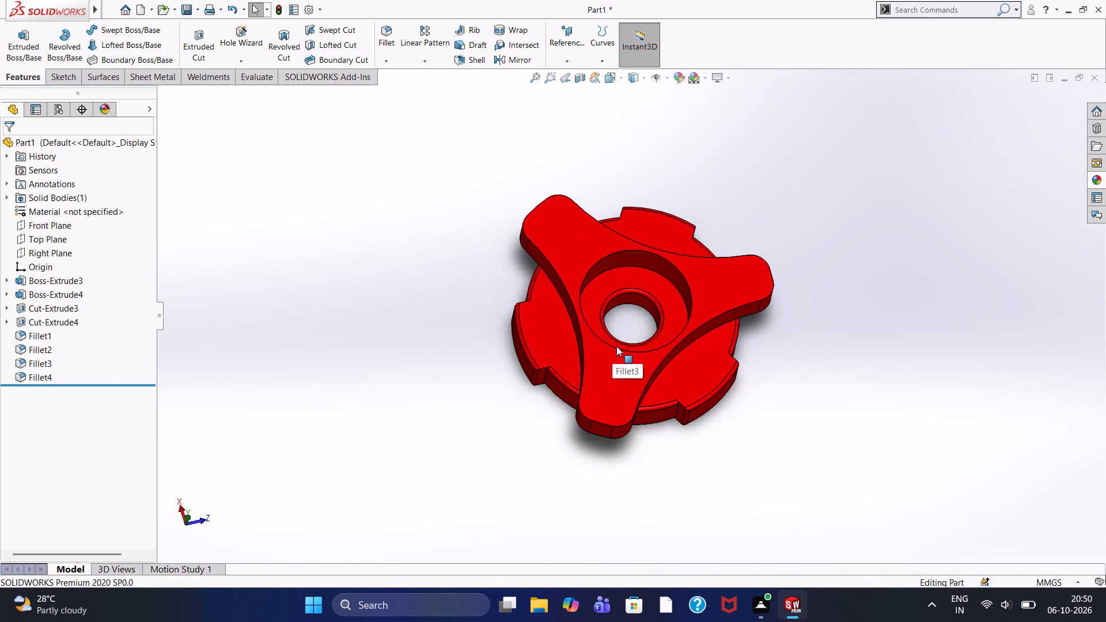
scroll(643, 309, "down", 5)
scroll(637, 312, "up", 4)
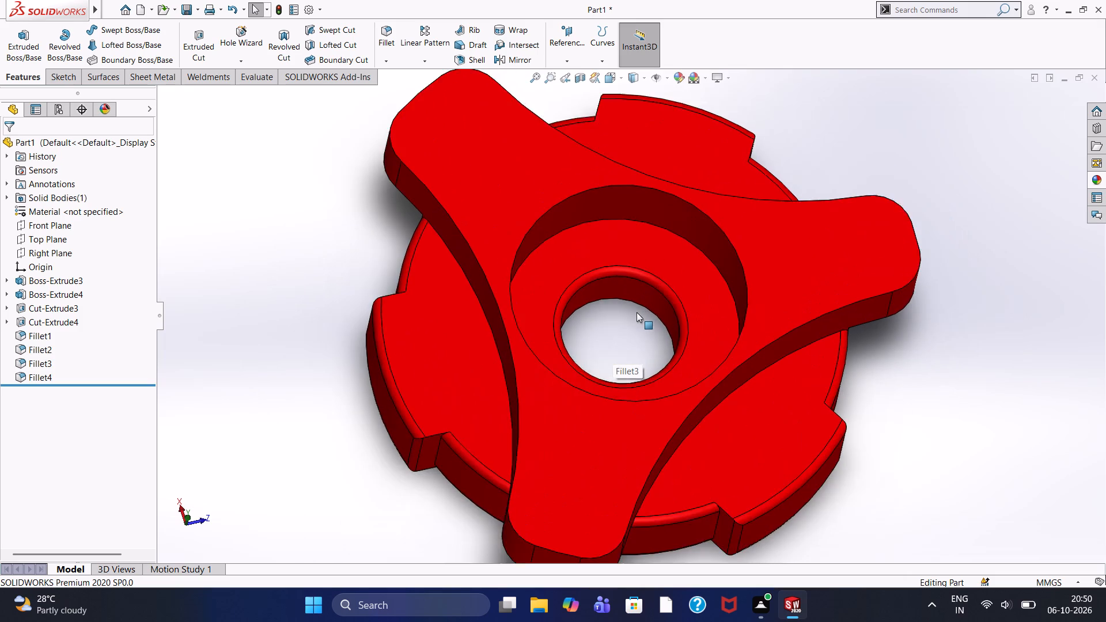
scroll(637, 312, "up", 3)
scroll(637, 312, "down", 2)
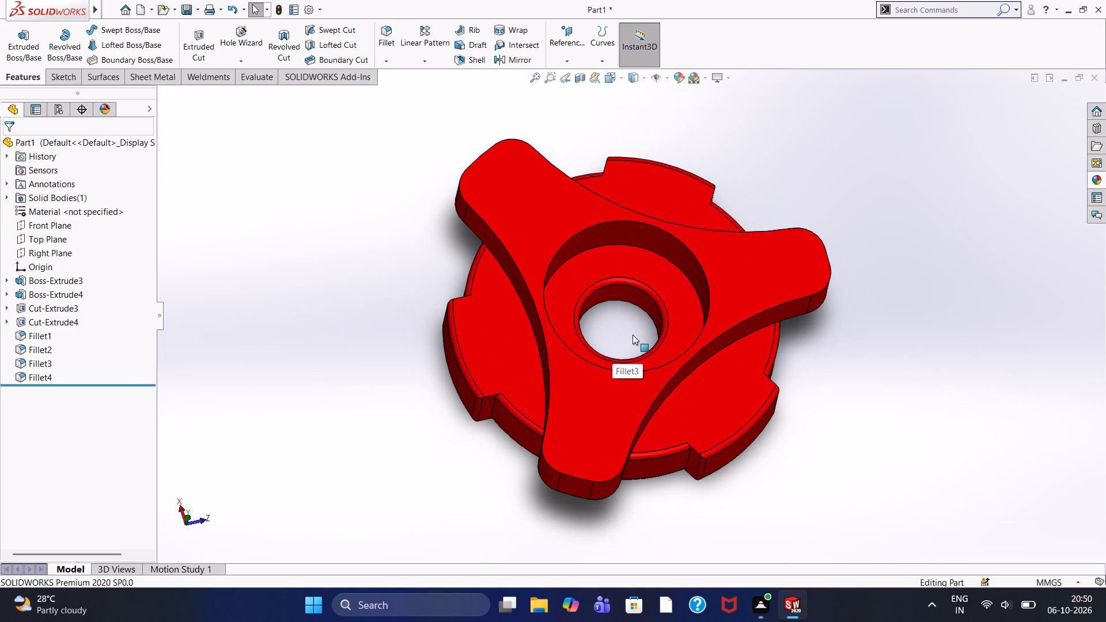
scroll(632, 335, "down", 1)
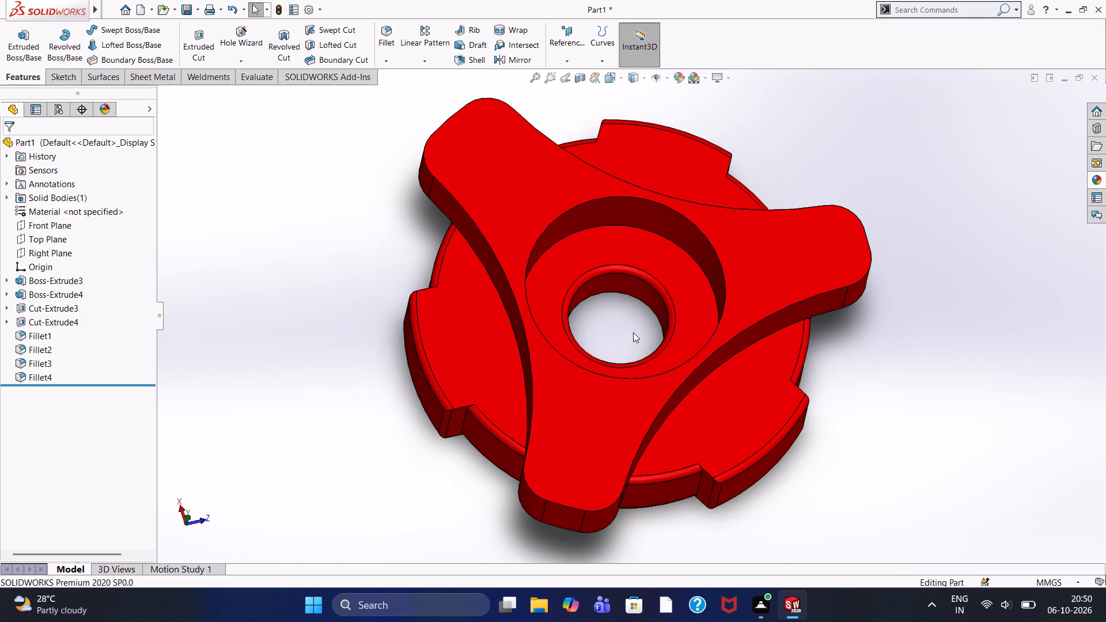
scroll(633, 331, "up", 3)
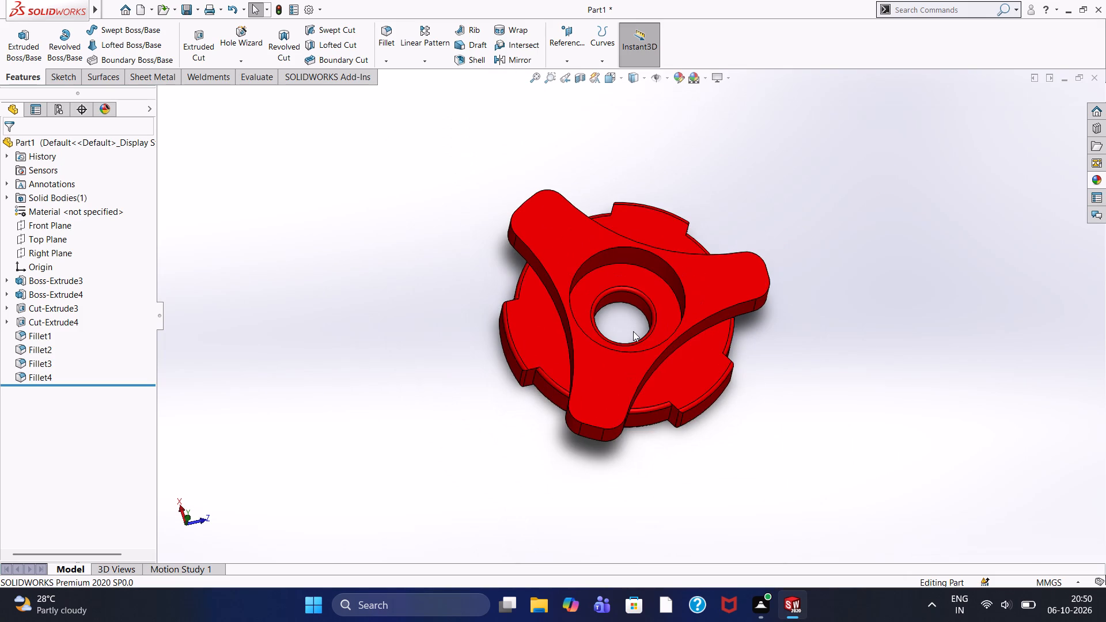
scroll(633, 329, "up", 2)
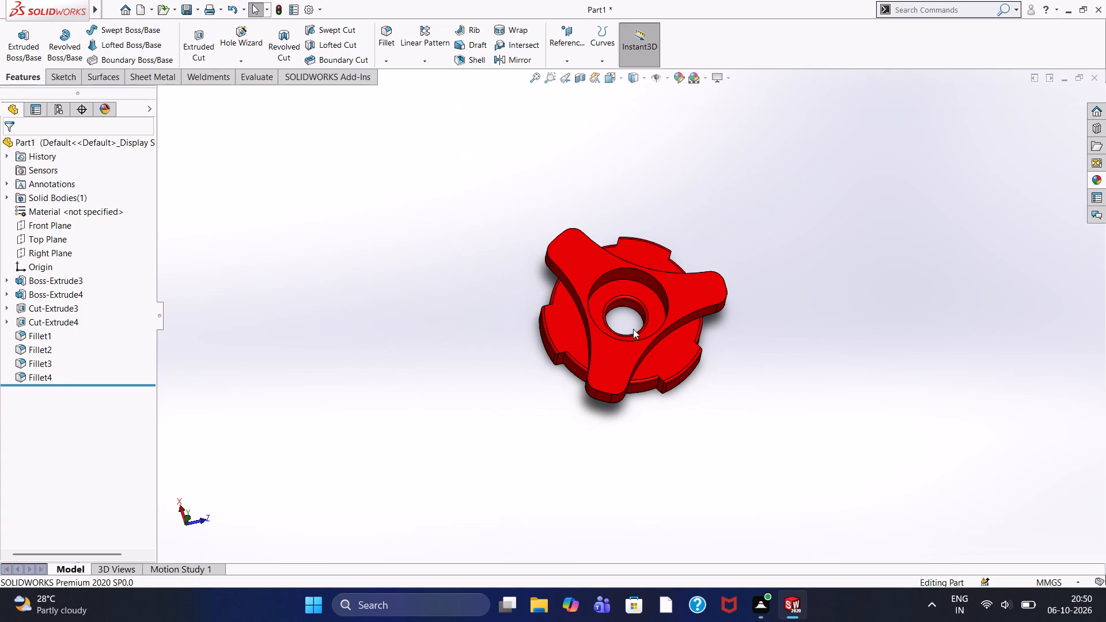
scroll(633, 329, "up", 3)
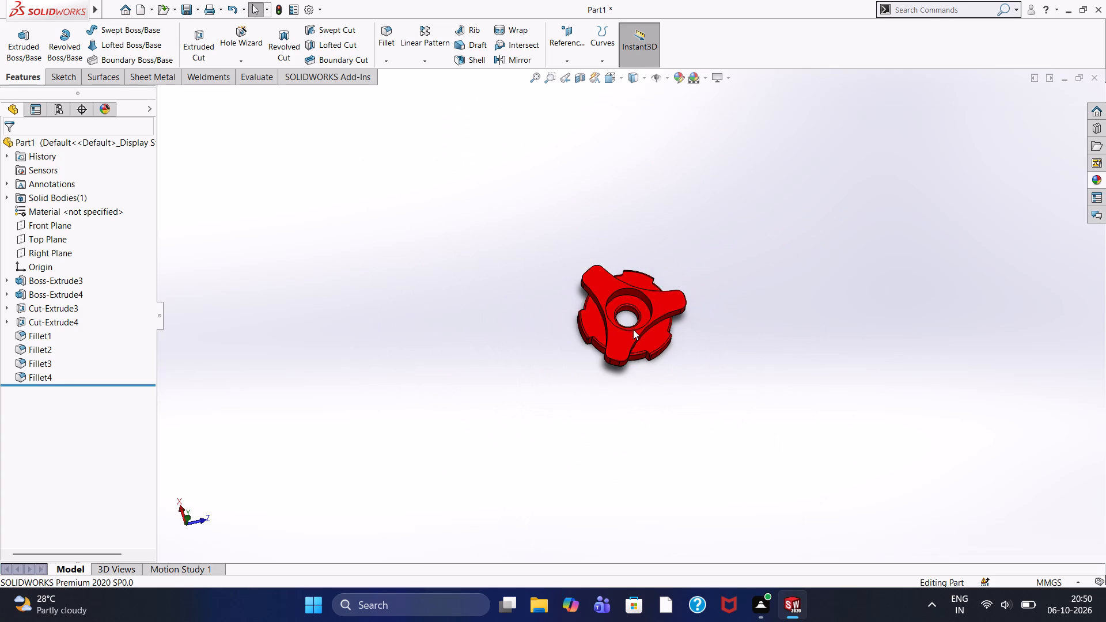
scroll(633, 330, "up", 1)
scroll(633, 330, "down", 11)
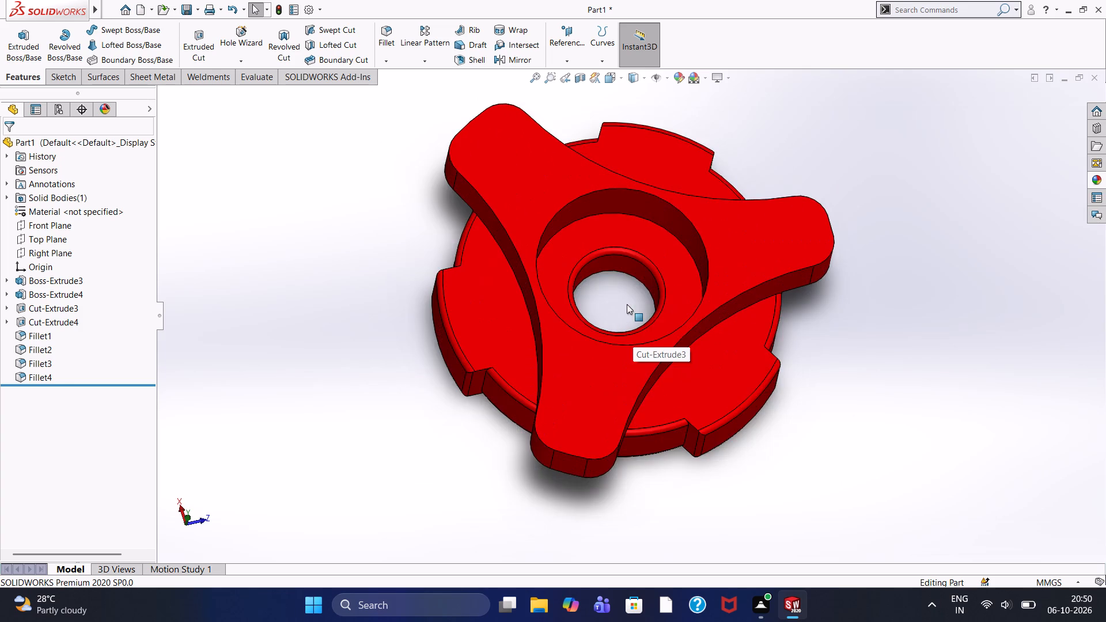
Examine the central bore's filleted rim, the surrounding recess and the base's rounded edges up close from changing angles.
scroll(638, 268, "down", 3)
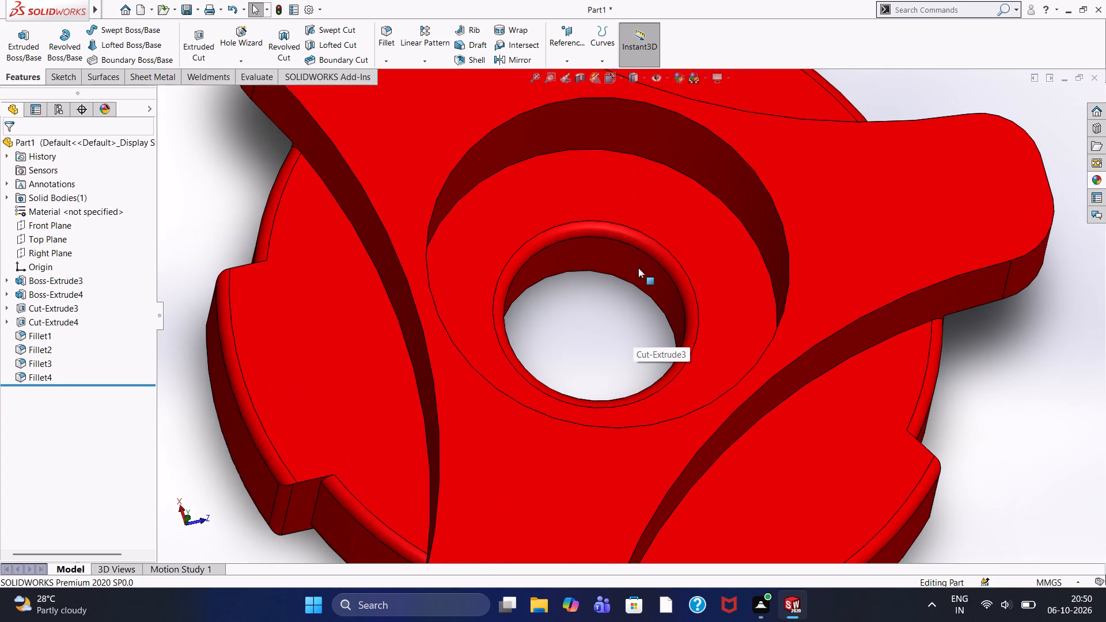
scroll(638, 268, "up", 2)
scroll(638, 268, "down", 2)
scroll(638, 268, "up", 3)
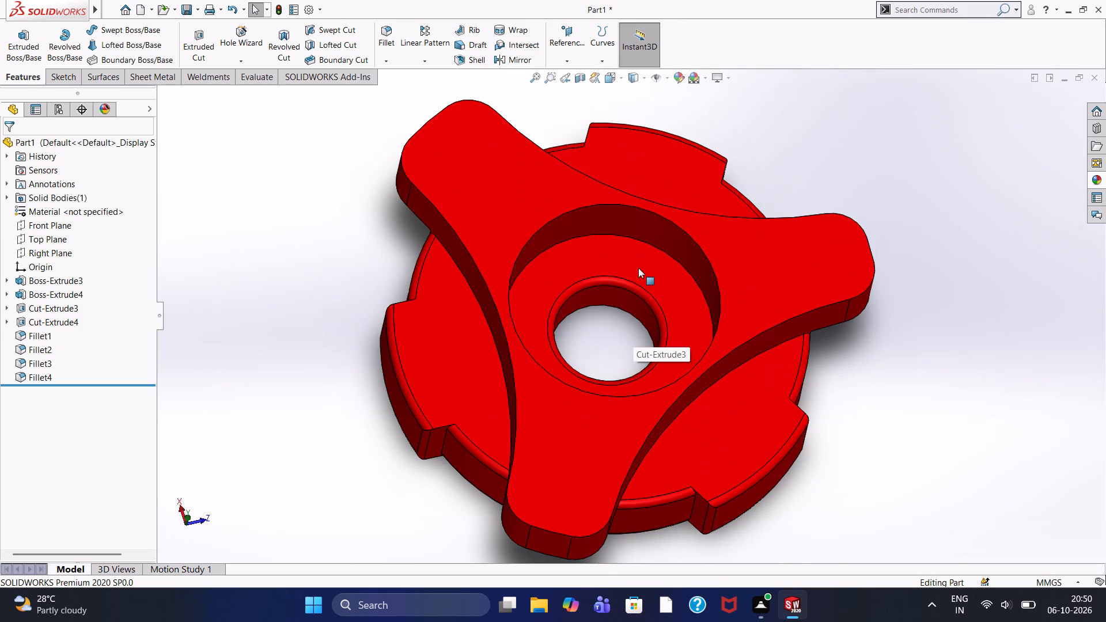
scroll(588, 375, "down", 3)
scroll(619, 334, "up", 1)
scroll(619, 334, "down", 2)
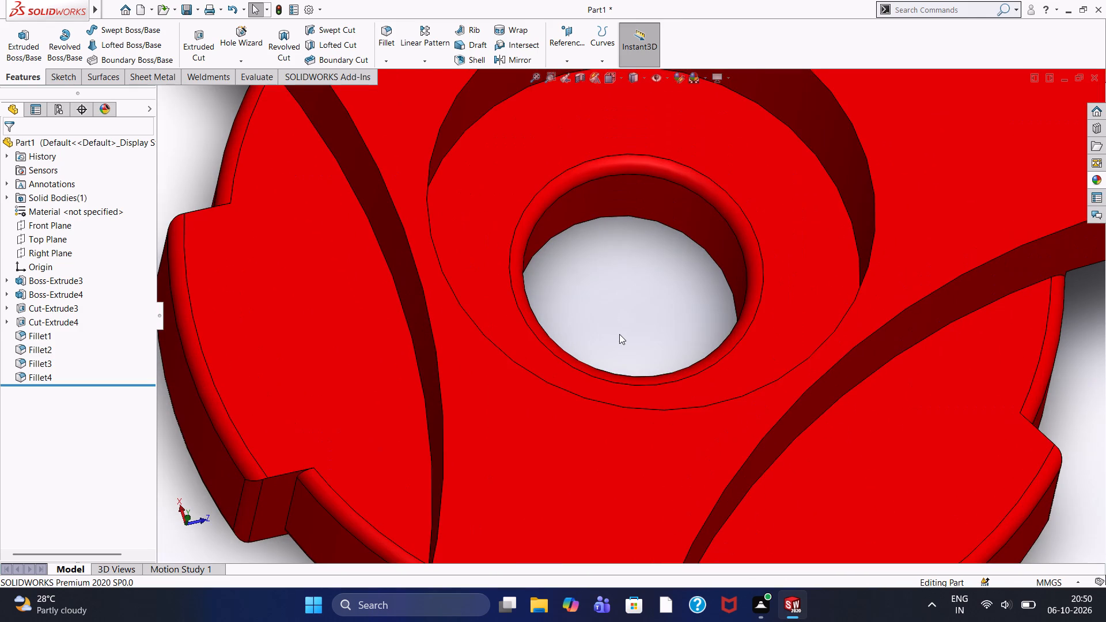
scroll(619, 334, "down", 2)
scroll(647, 344, "up", 1)
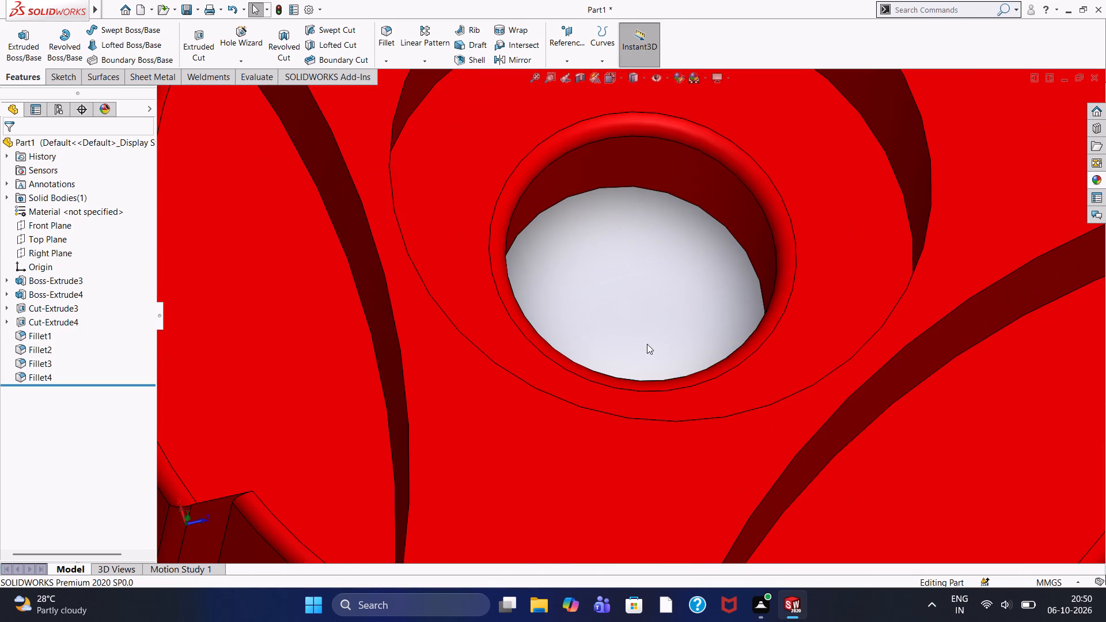
scroll(643, 339, "up", 2)
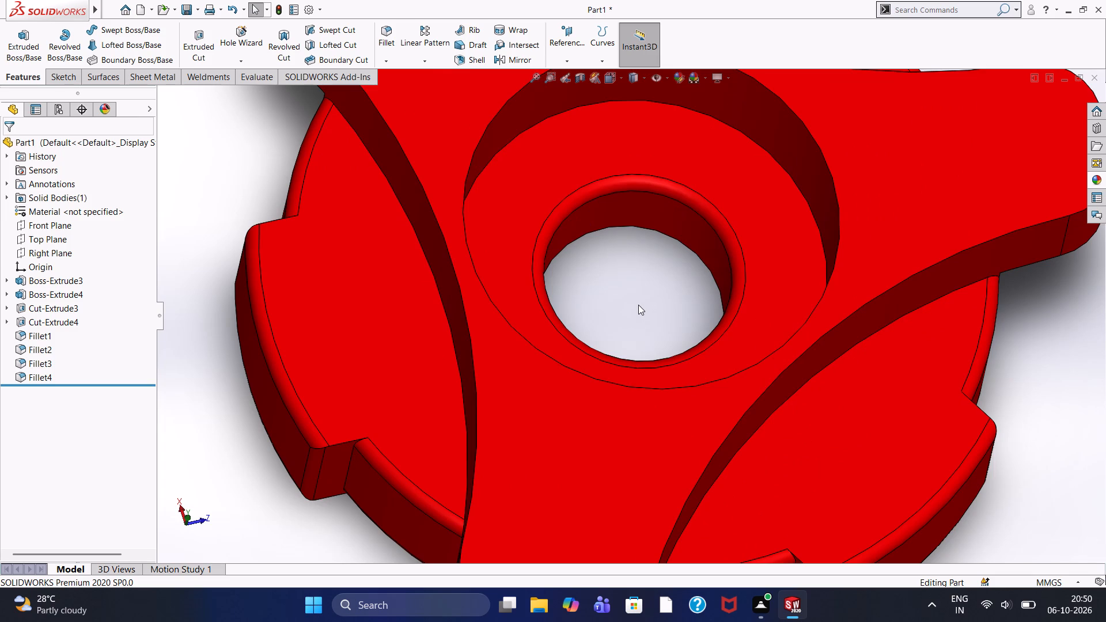
middle_click_drag(638, 305, 649, 327)
scroll(649, 327, "up", 3)
scroll(649, 327, "down", 2)
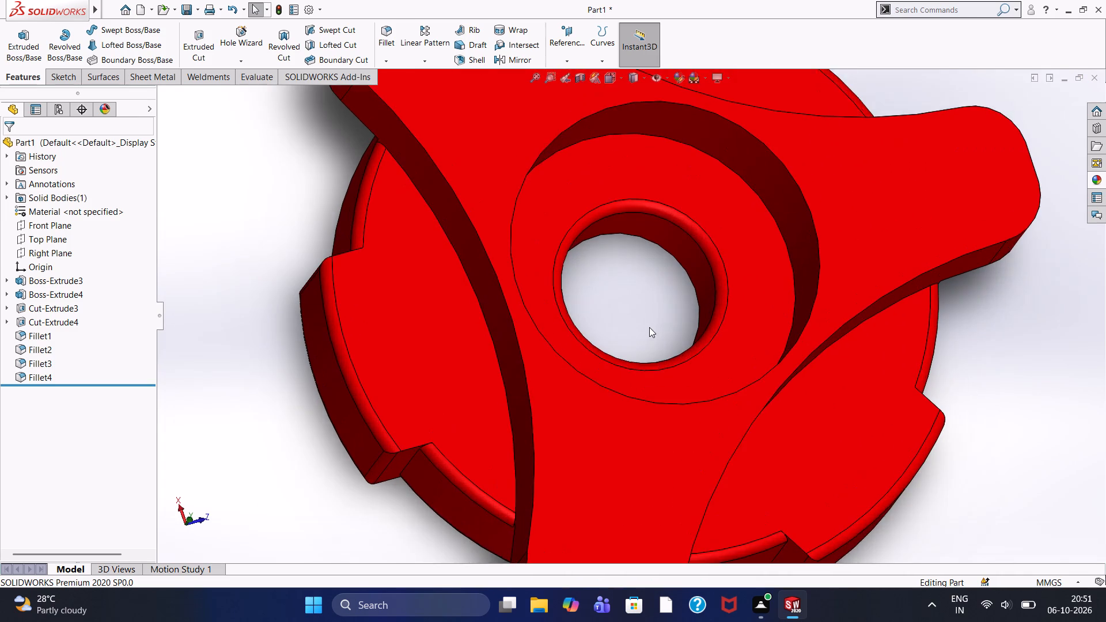
scroll(649, 327, "down", 1)
scroll(653, 335, "up", 1)
scroll(653, 335, "down", 1)
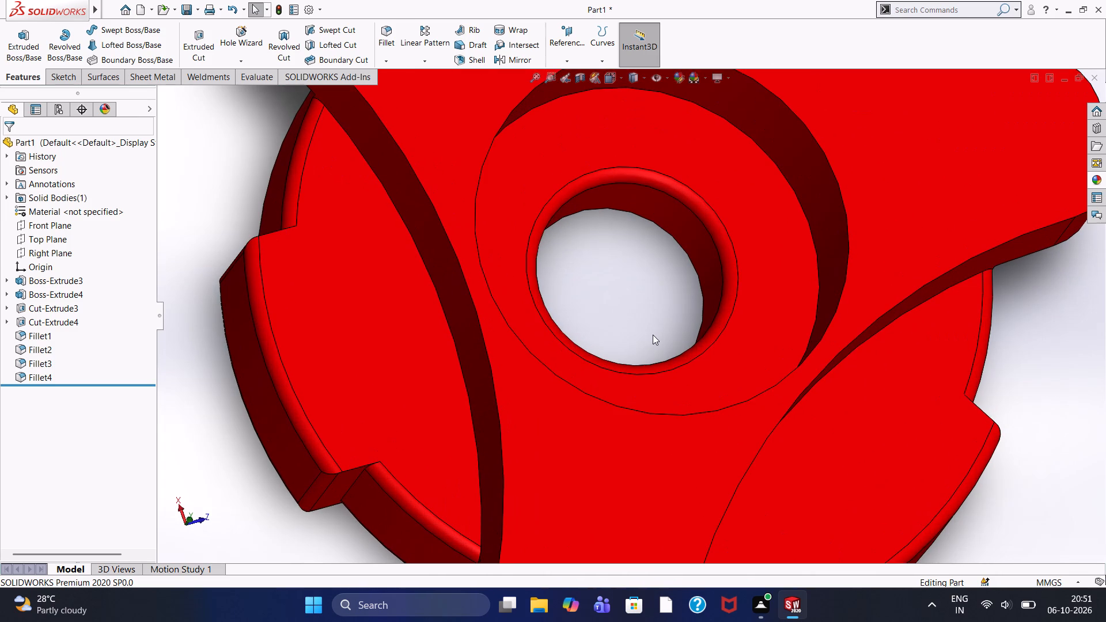
scroll(653, 335, "down", 1)
scroll(653, 335, "up", 2)
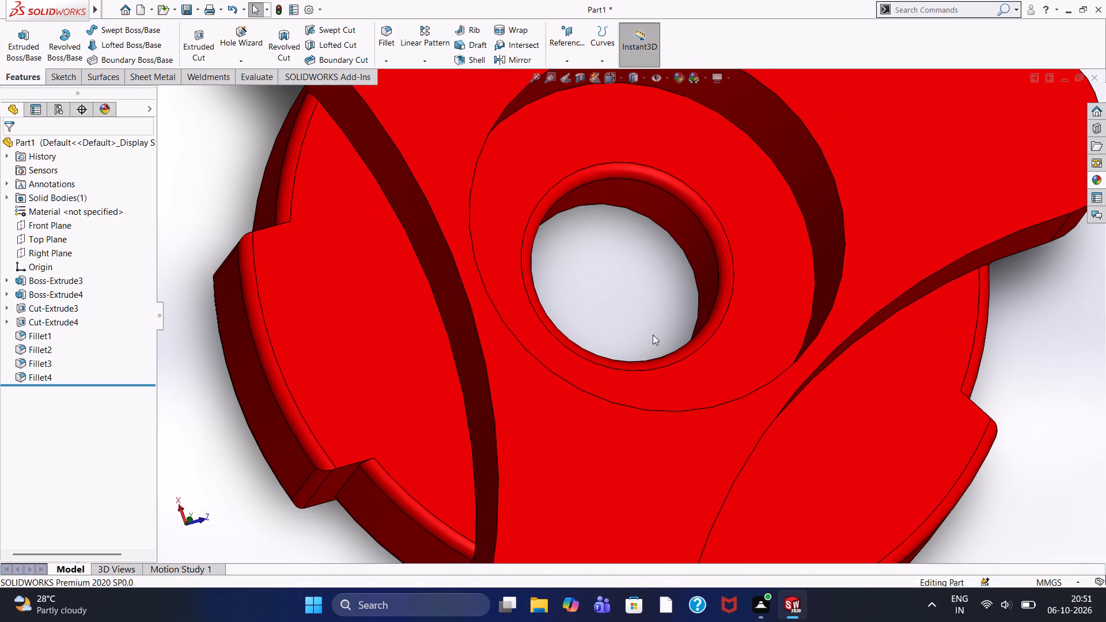
scroll(646, 318, "up", 1)
middle_click_drag(628, 311, 628, 342)
scroll(631, 325, "up", 1)
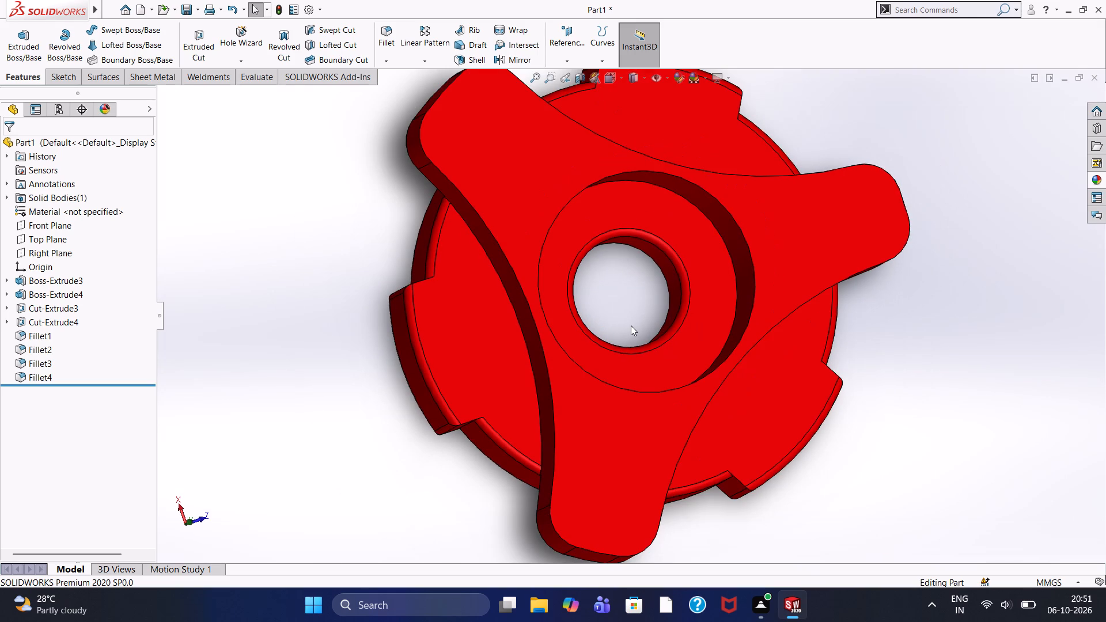
Examine the knob's three arms, circular recess and notched base rim from slightly different tilts and distances.
scroll(631, 325, "down", 1)
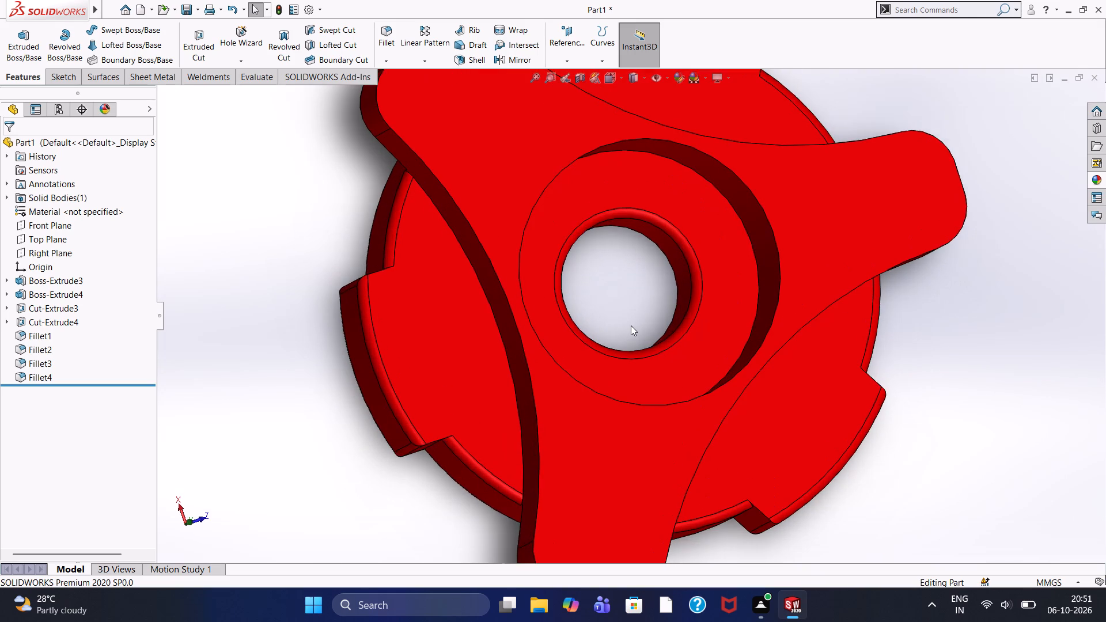
middle_click_drag(631, 325, 614, 313)
scroll(620, 299, "up", 1)
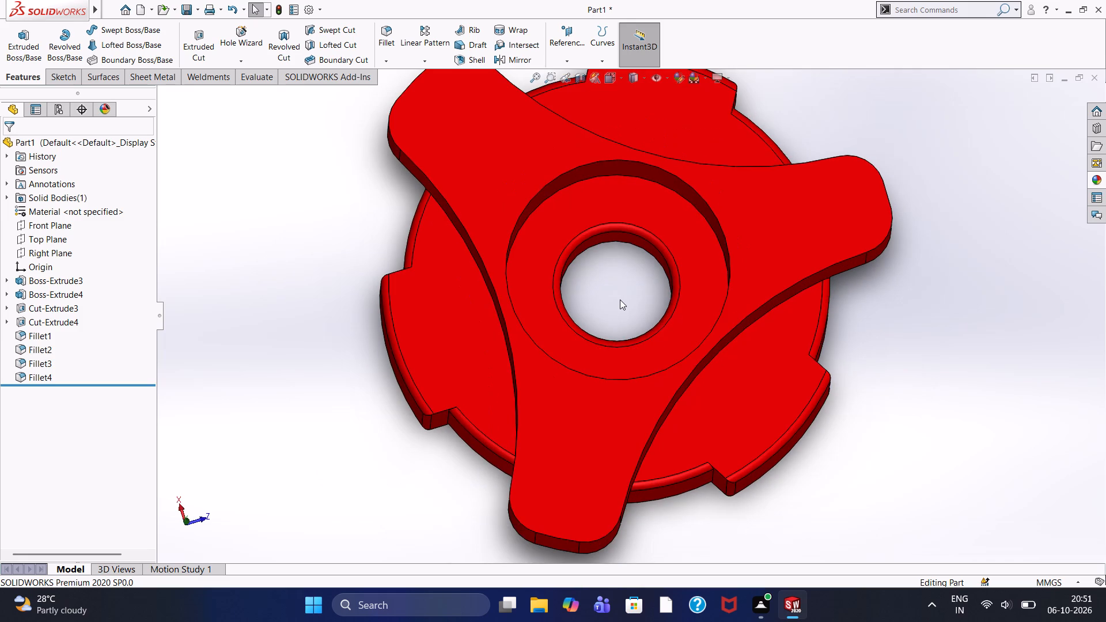
scroll(620, 299, "up", 2)
middle_click_drag(619, 296, 622, 323)
scroll(622, 313, "up", 2)
scroll(624, 303, "down", 1)
middle_click_drag(624, 303, 638, 297)
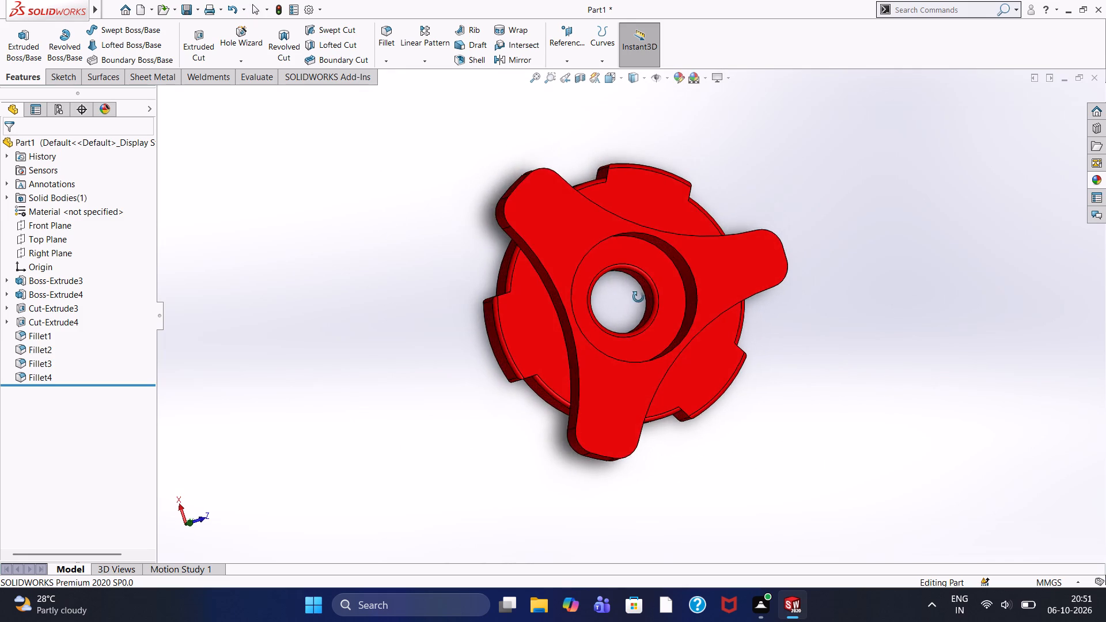
middle_click_drag(638, 297, 639, 297)
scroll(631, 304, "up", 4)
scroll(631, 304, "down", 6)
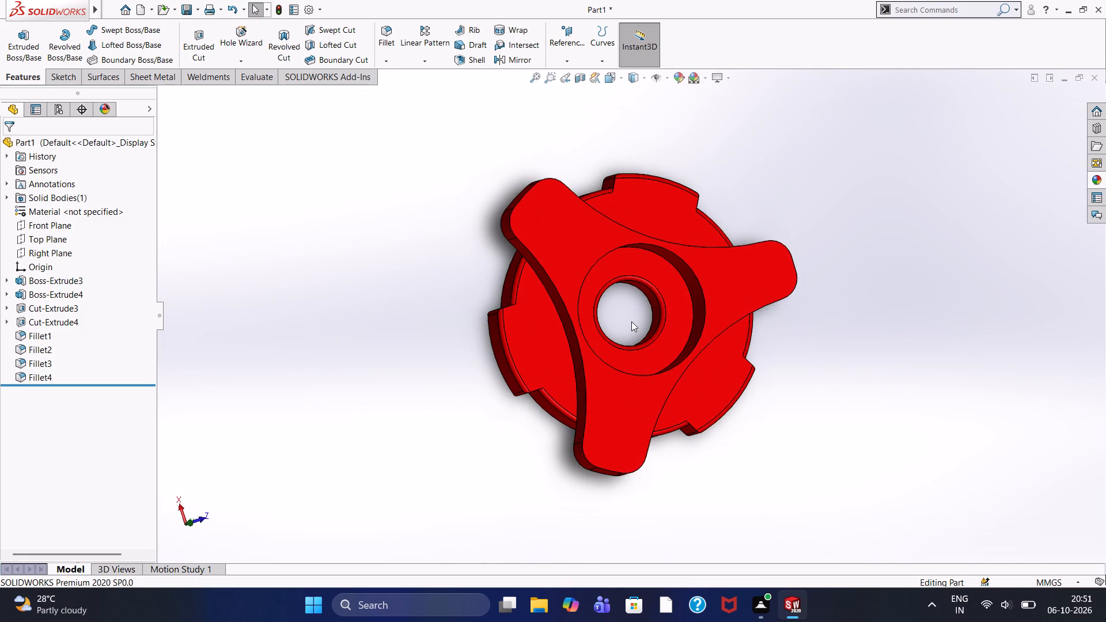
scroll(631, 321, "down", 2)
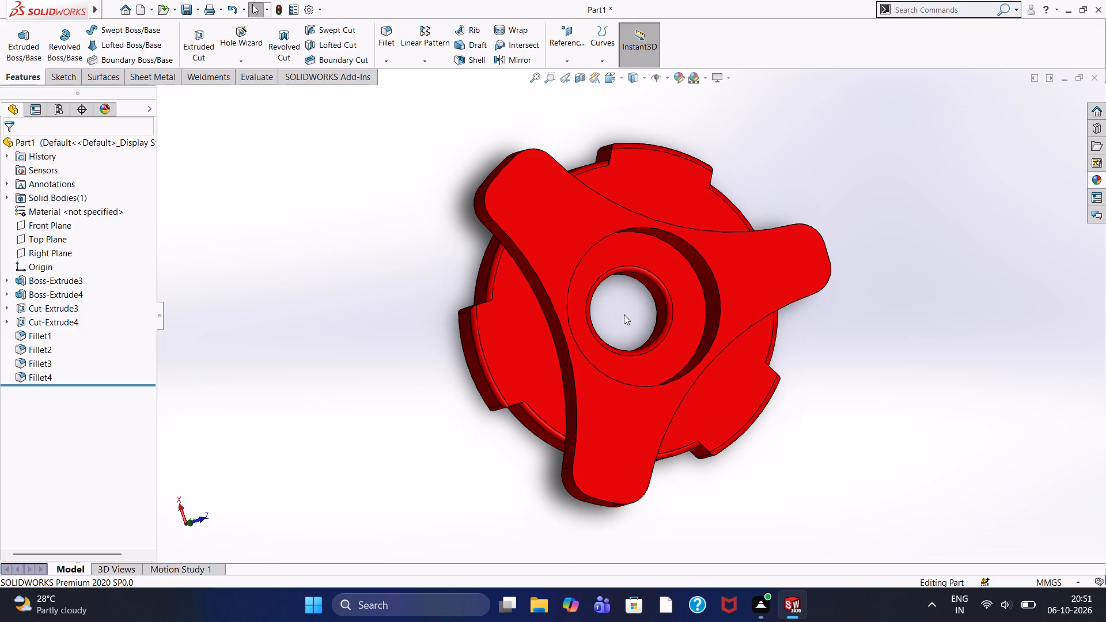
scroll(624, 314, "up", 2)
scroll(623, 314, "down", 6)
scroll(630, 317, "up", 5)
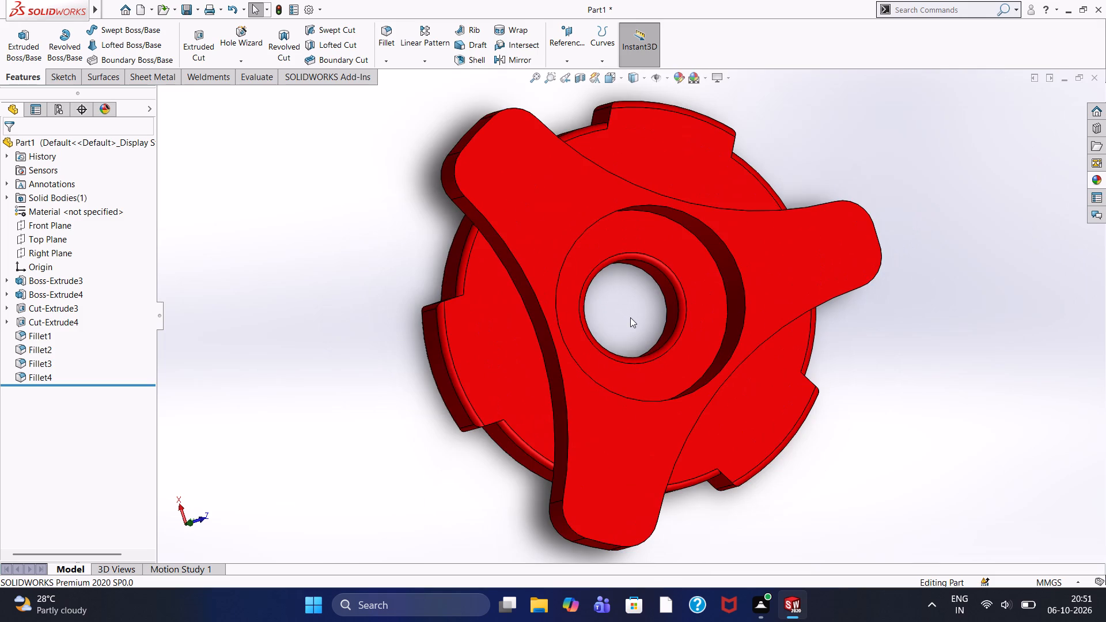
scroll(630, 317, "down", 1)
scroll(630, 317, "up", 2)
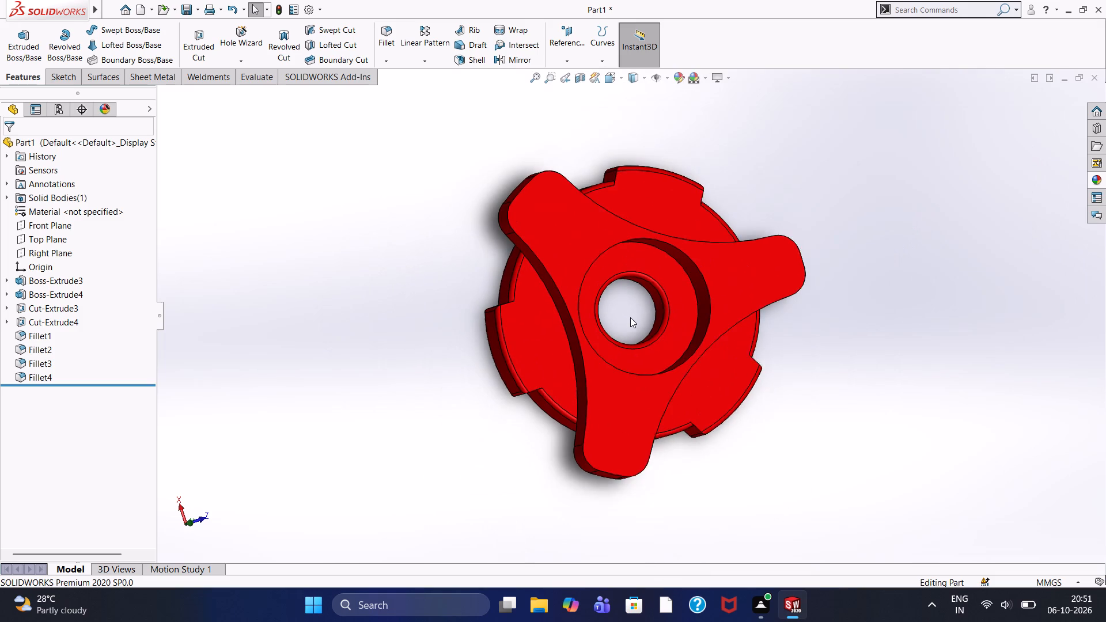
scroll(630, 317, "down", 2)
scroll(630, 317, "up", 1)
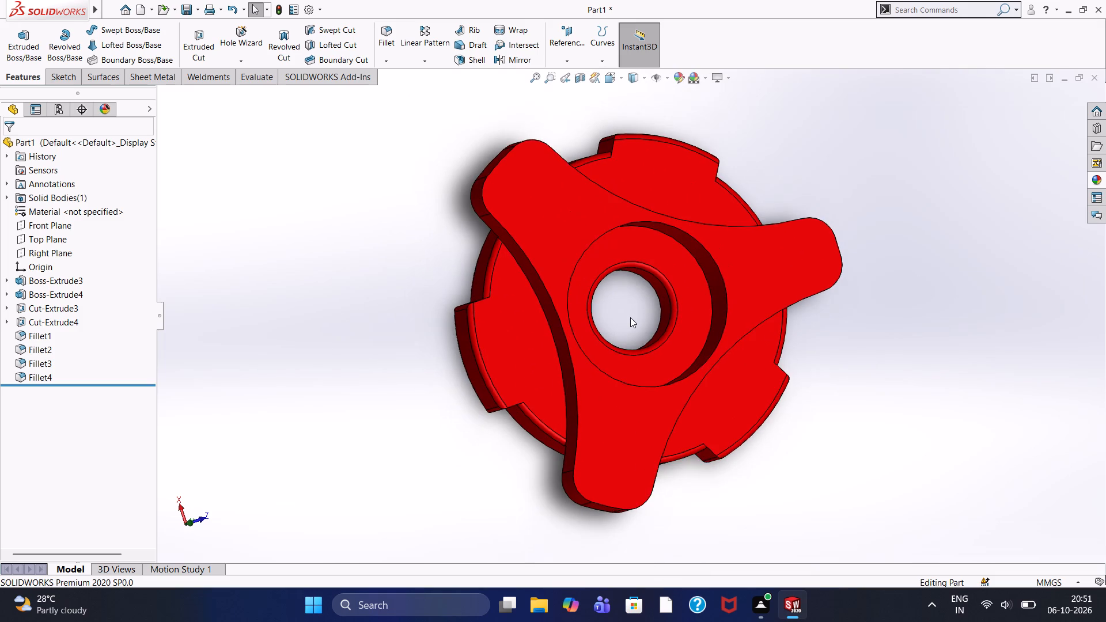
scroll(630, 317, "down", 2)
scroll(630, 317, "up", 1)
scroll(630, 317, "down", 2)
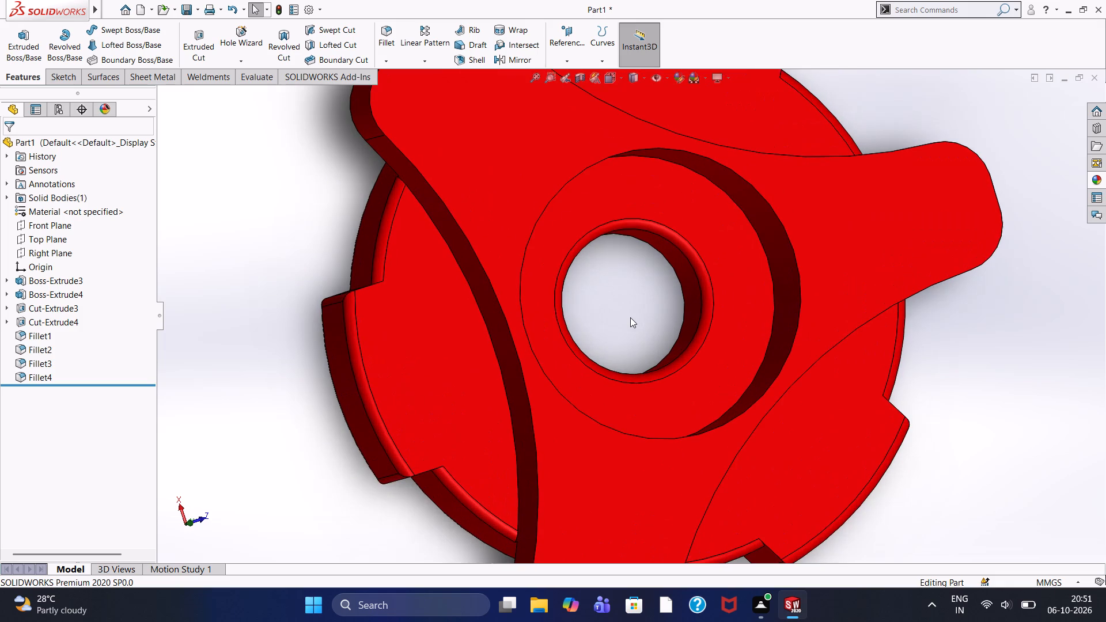
Examine the recess wall, the arms' side faces and the rounded base edges from alternating straight-on and tilted angles.
scroll(620, 316, "up", 1)
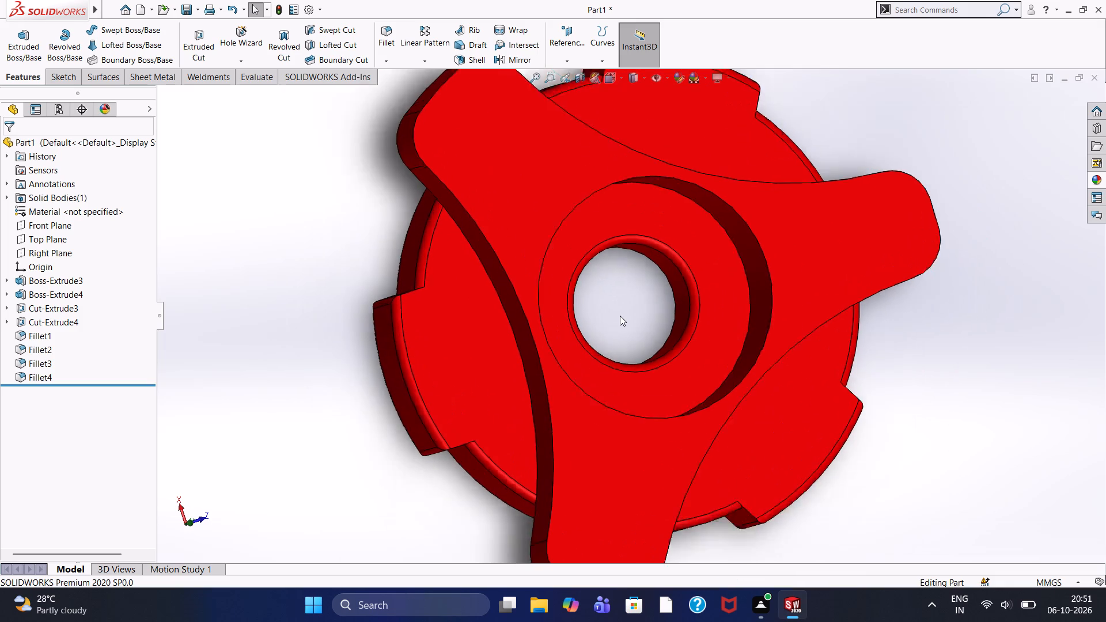
scroll(620, 316, "up", 2)
scroll(643, 339, "down", 5)
middle_click_drag(628, 301, 609, 295)
scroll(607, 292, "up", 1)
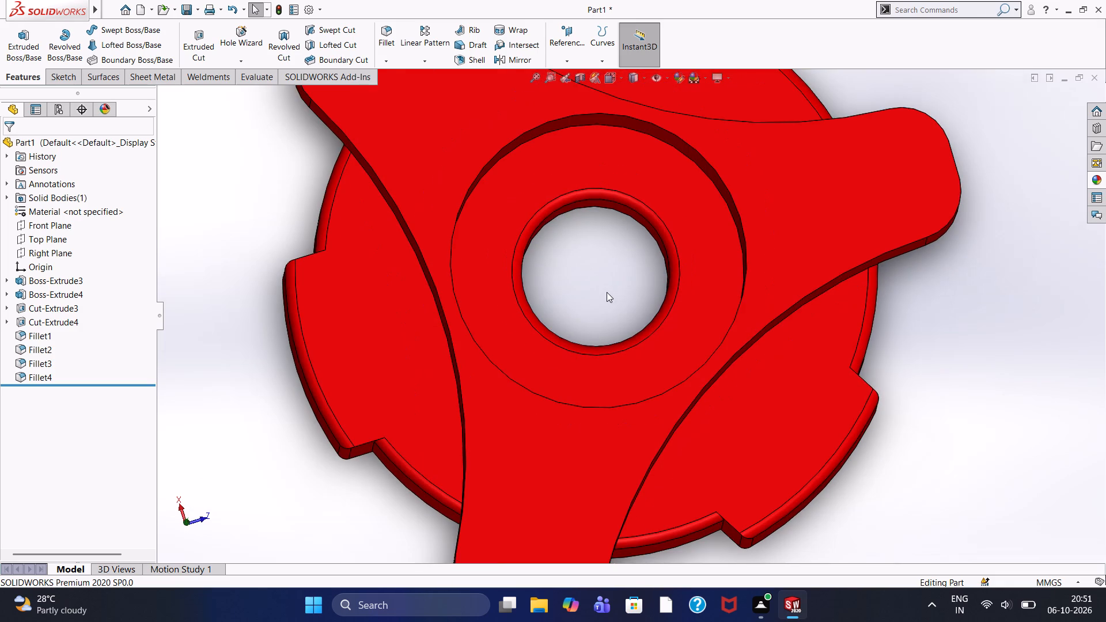
scroll(607, 292, "down", 2)
scroll(602, 281, "up", 3)
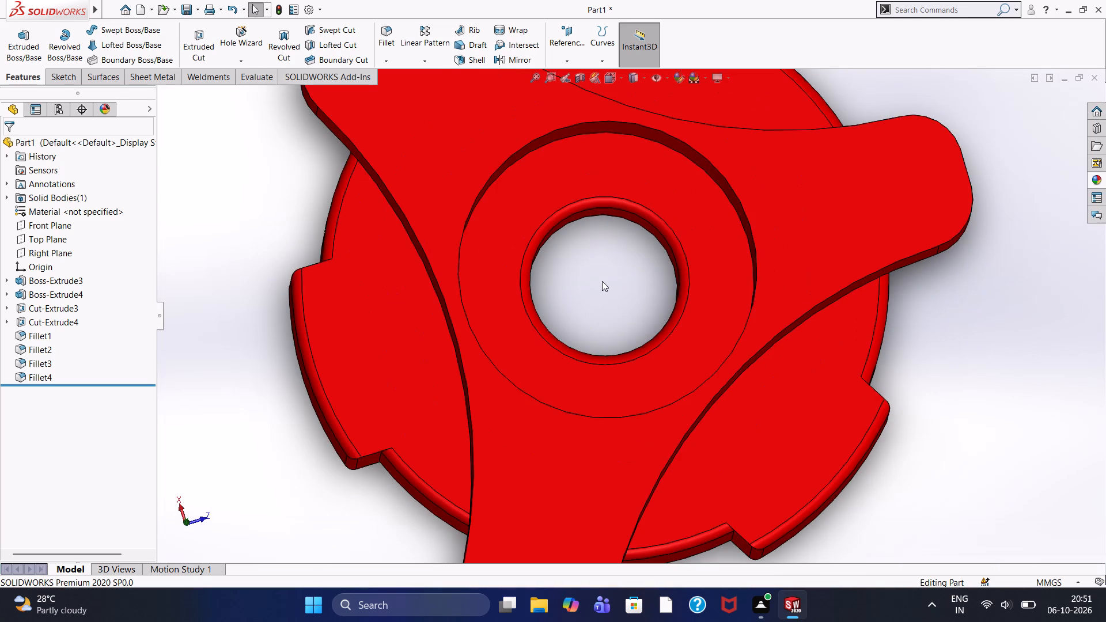
middle_click_drag(608, 301, 630, 323)
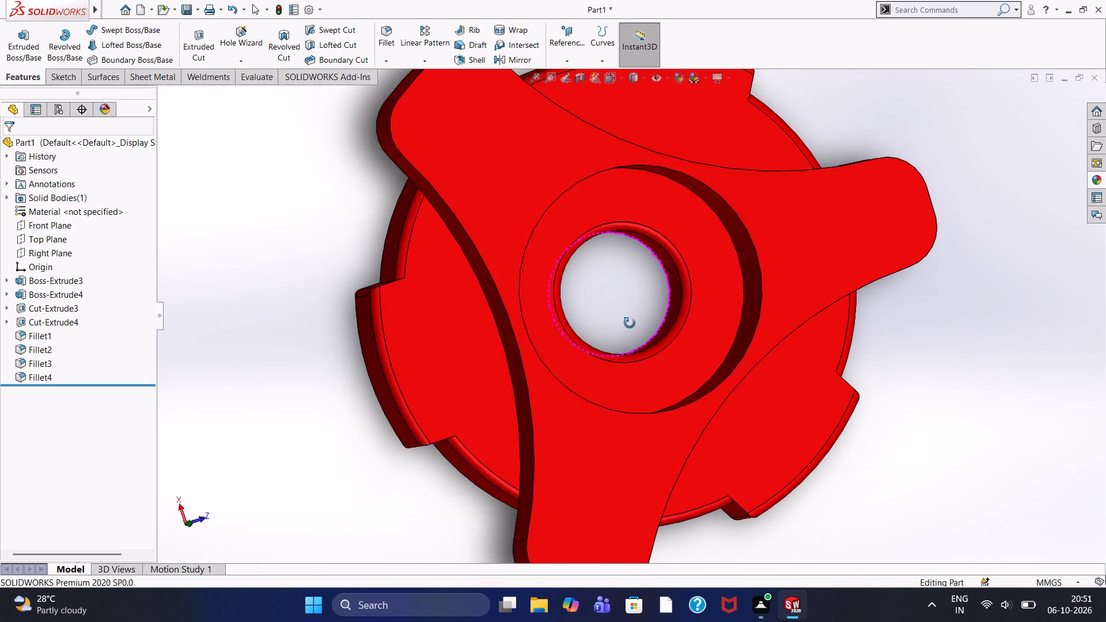
middle_click_drag(630, 323, 633, 327)
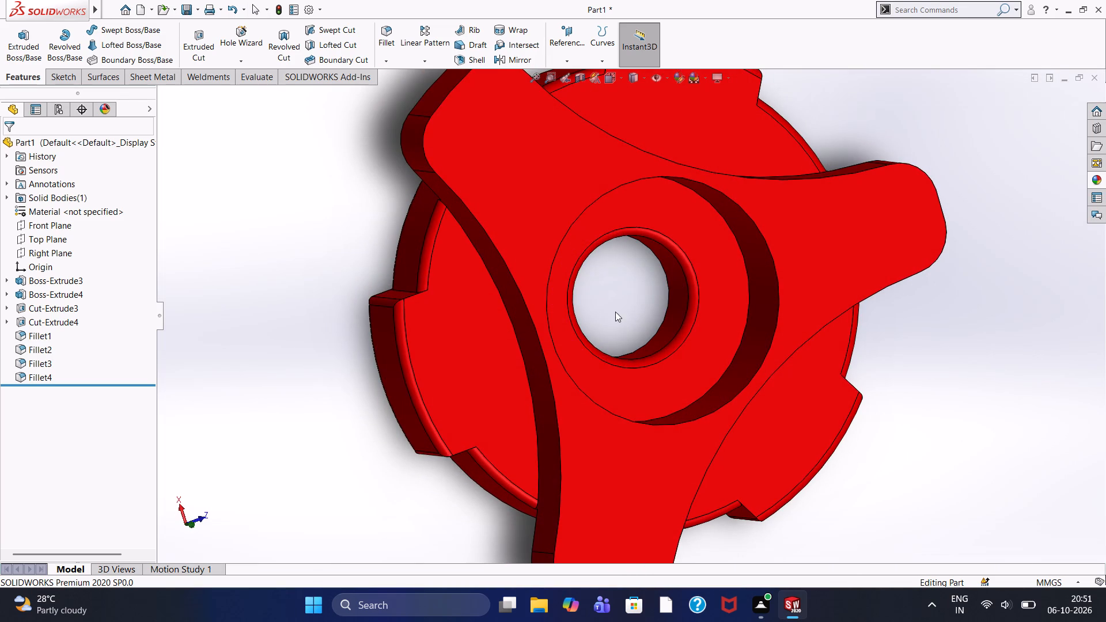
scroll(614, 306, "up", 1)
middle_click_drag(622, 308, 612, 299)
scroll(609, 297, "down", 1)
middle_click_drag(628, 305, 606, 293)
middle_click_drag(613, 299, 632, 328)
scroll(627, 311, "up", 4)
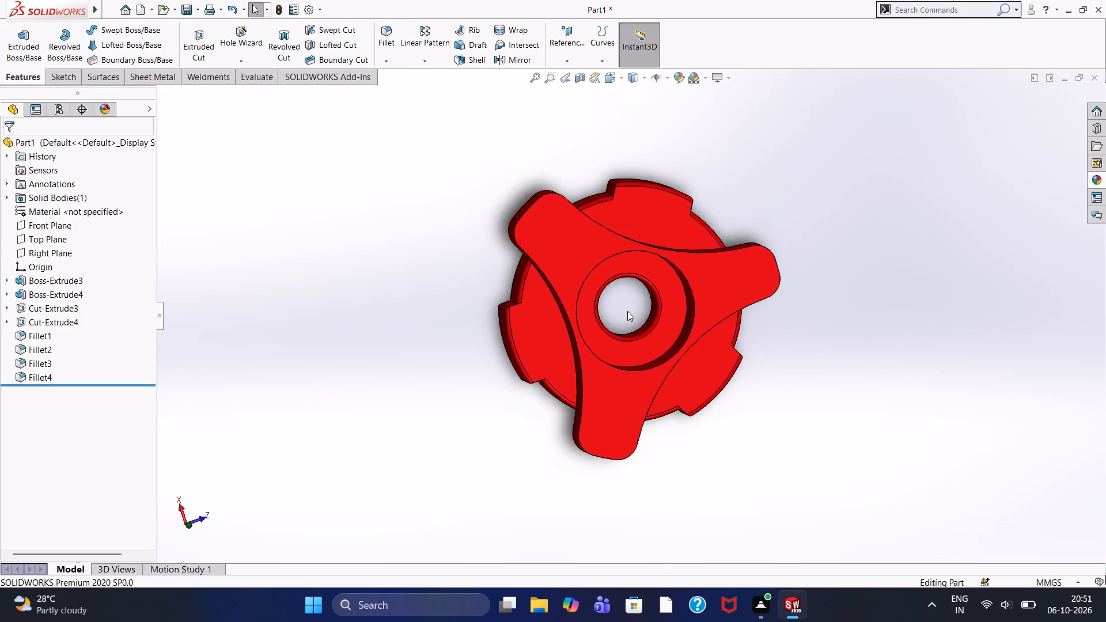
Examine the filleted rim and inner wall of the central bore up close, both tilted and nearly straight on.
scroll(623, 305, "down", 12)
scroll(630, 314, "up", 1)
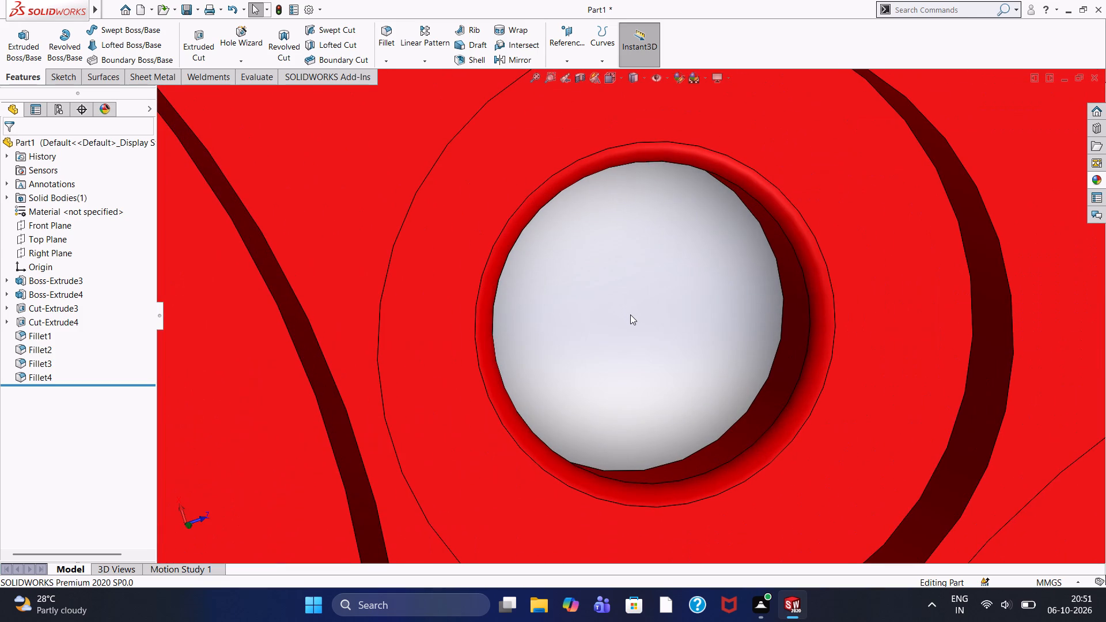
scroll(630, 314, "up", 2)
middle_click_drag(627, 320, 612, 296)
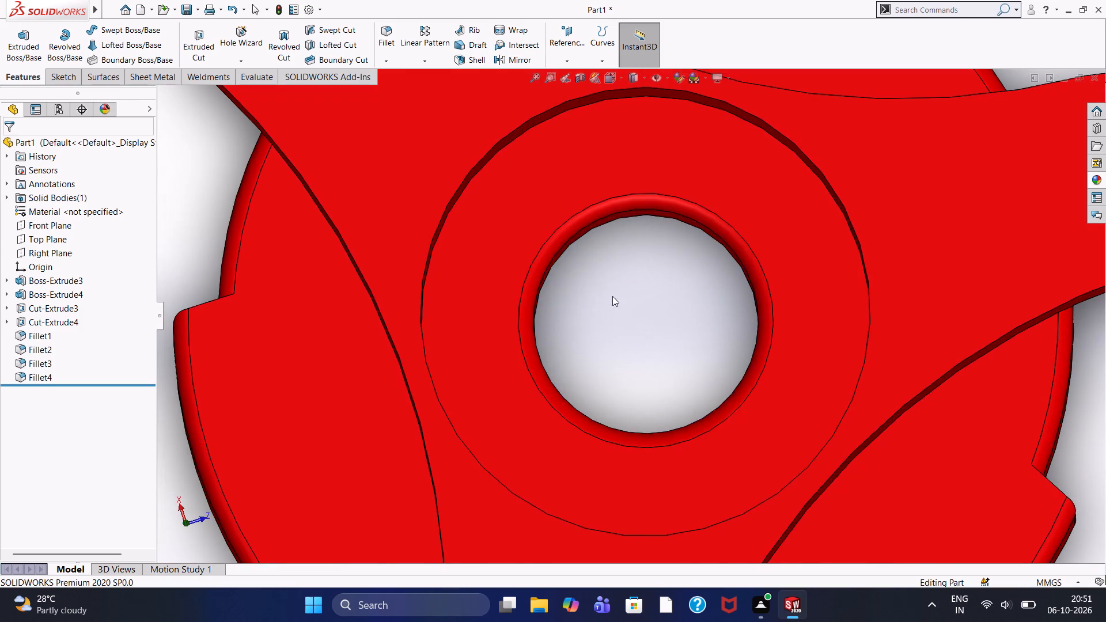
scroll(645, 335, "up", 4)
scroll(646, 335, "down", 1)
middle_click_drag(650, 336, 662, 351)
scroll(642, 315, "up", 4)
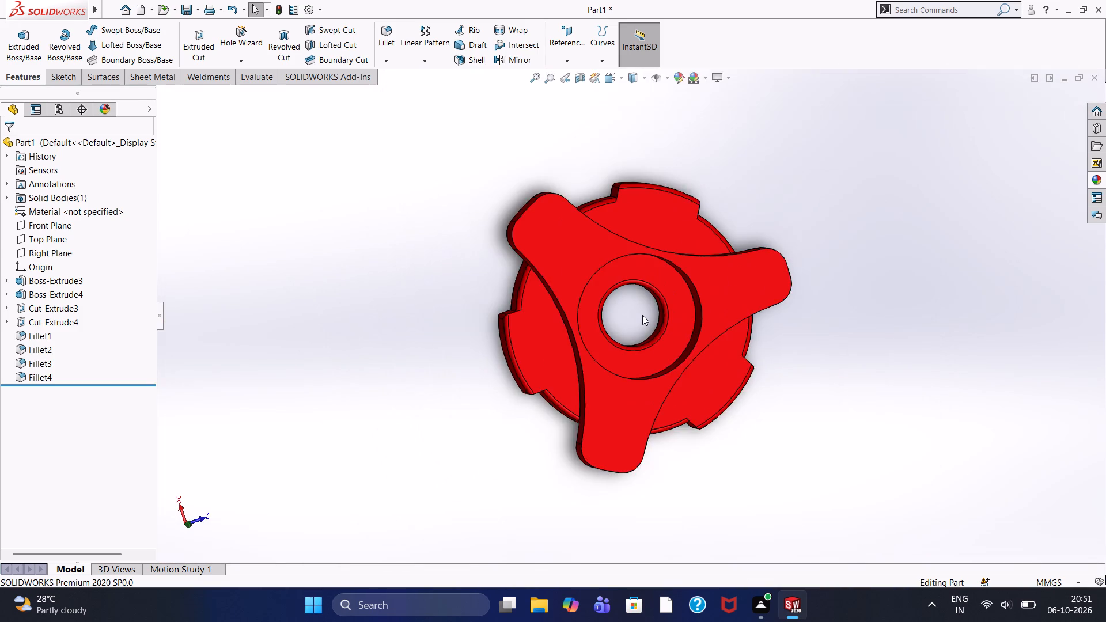
scroll(642, 315, "down", 10)
scroll(640, 313, "up", 1)
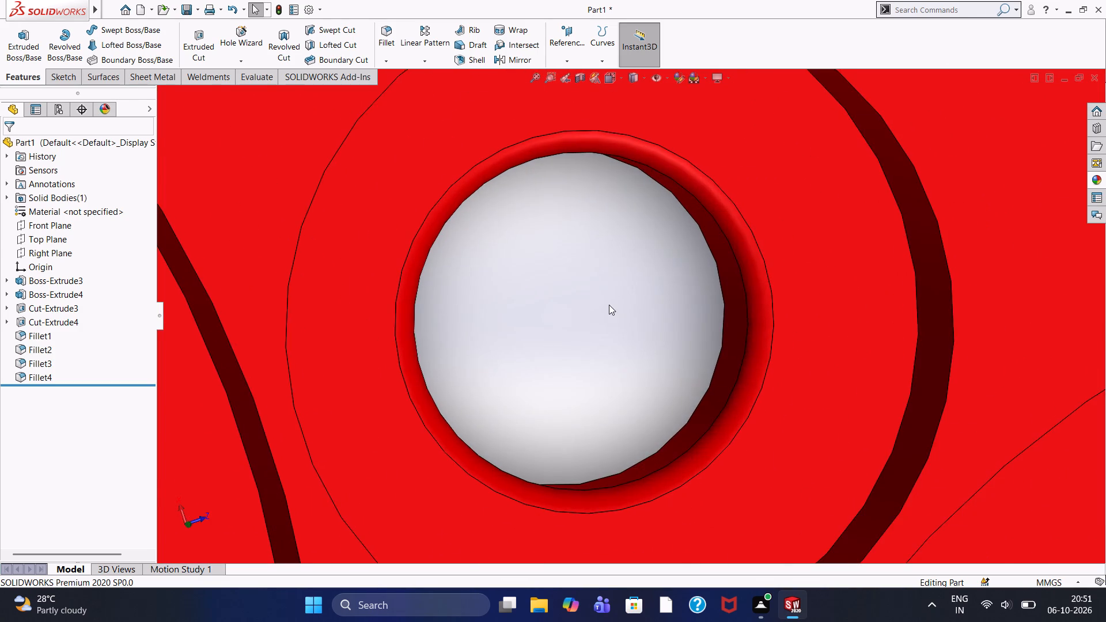
scroll(609, 305, "up", 5)
middle_click_drag(598, 317, 590, 303)
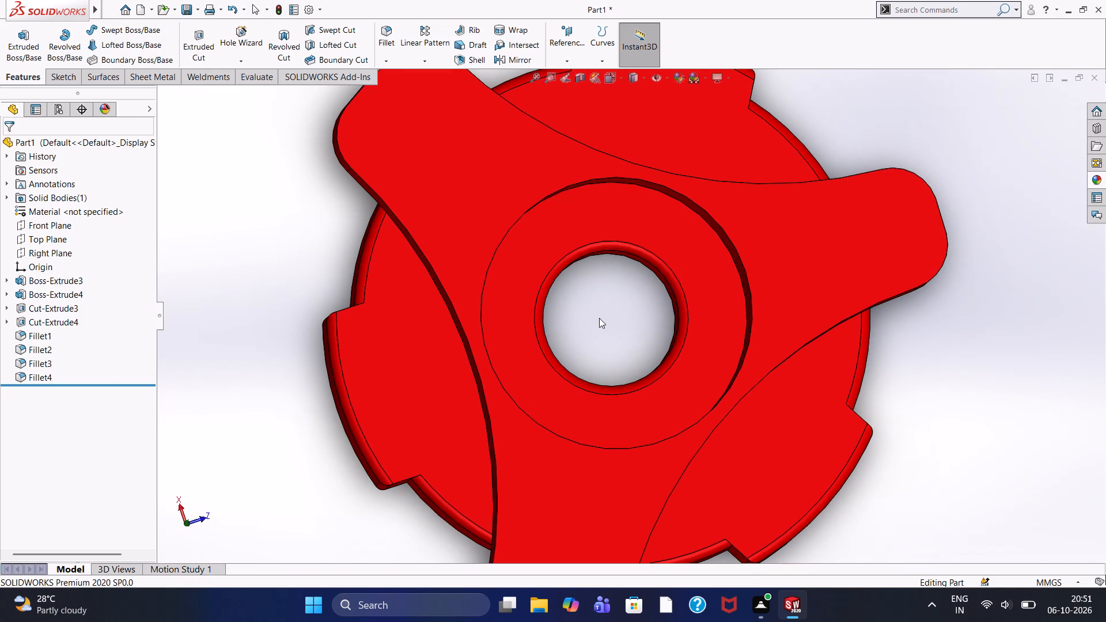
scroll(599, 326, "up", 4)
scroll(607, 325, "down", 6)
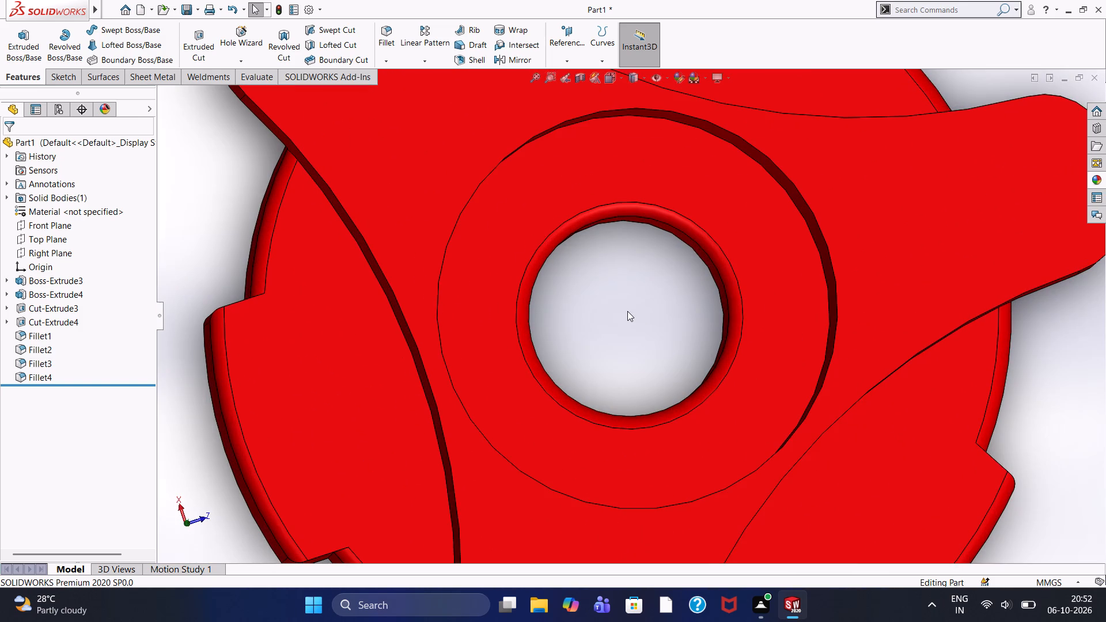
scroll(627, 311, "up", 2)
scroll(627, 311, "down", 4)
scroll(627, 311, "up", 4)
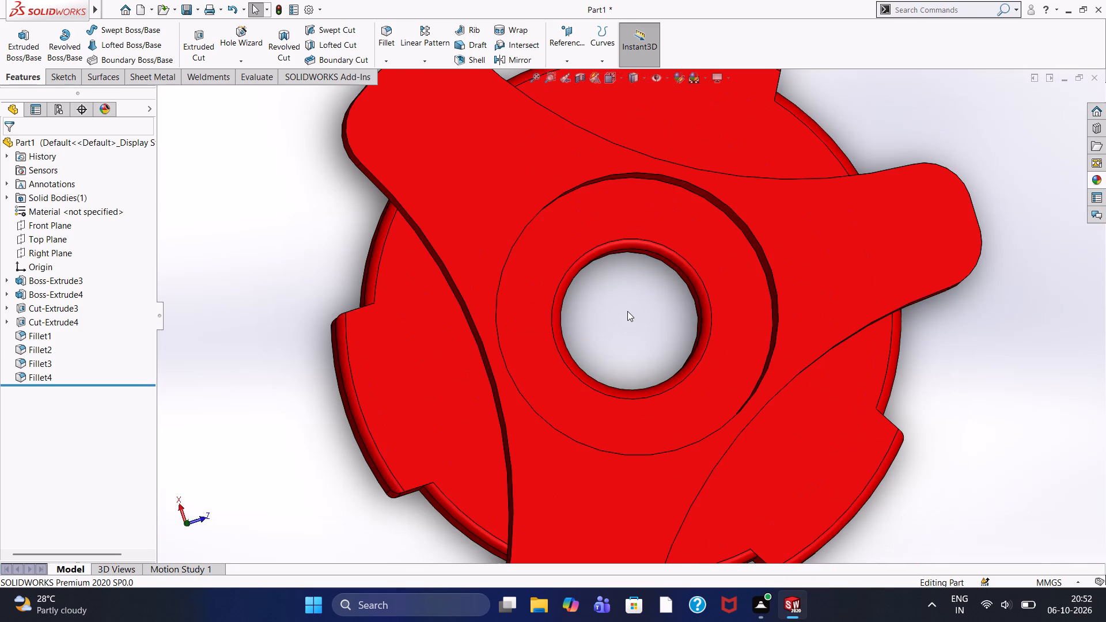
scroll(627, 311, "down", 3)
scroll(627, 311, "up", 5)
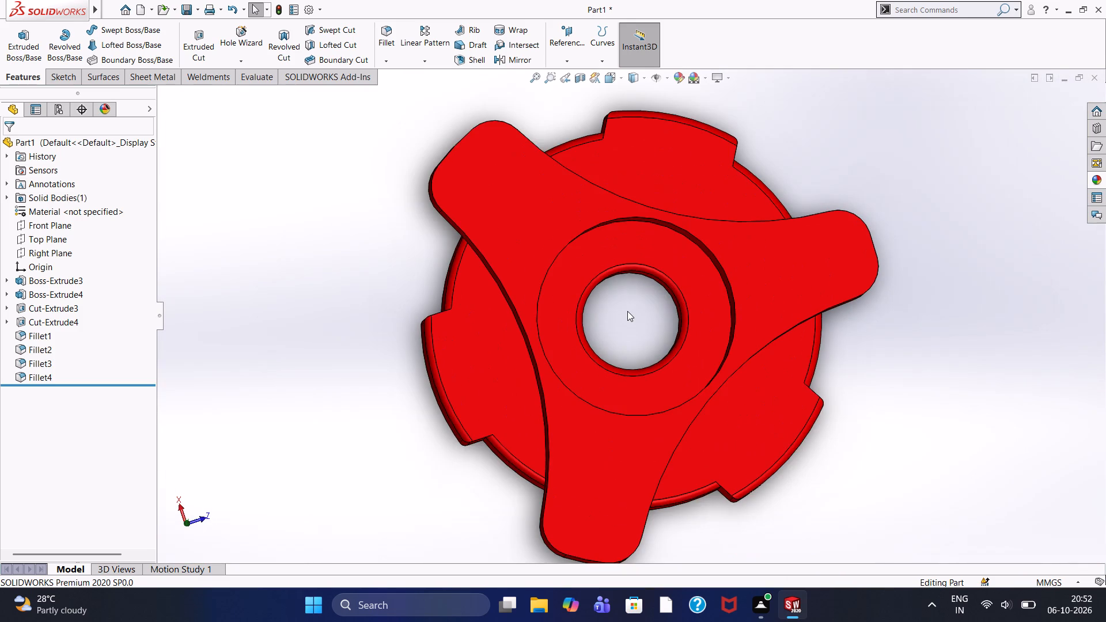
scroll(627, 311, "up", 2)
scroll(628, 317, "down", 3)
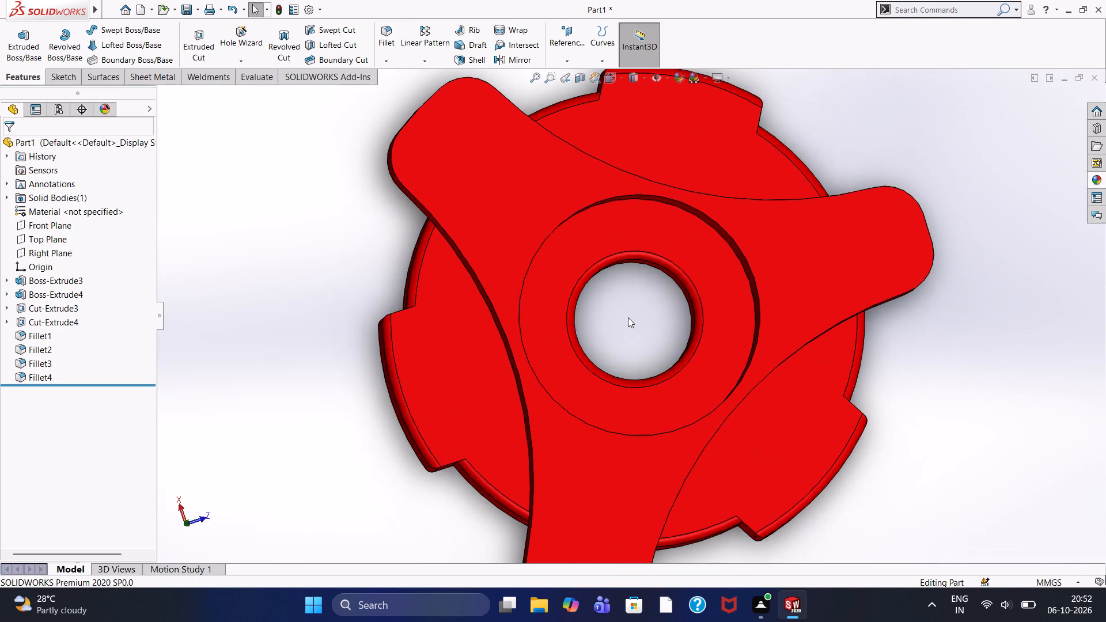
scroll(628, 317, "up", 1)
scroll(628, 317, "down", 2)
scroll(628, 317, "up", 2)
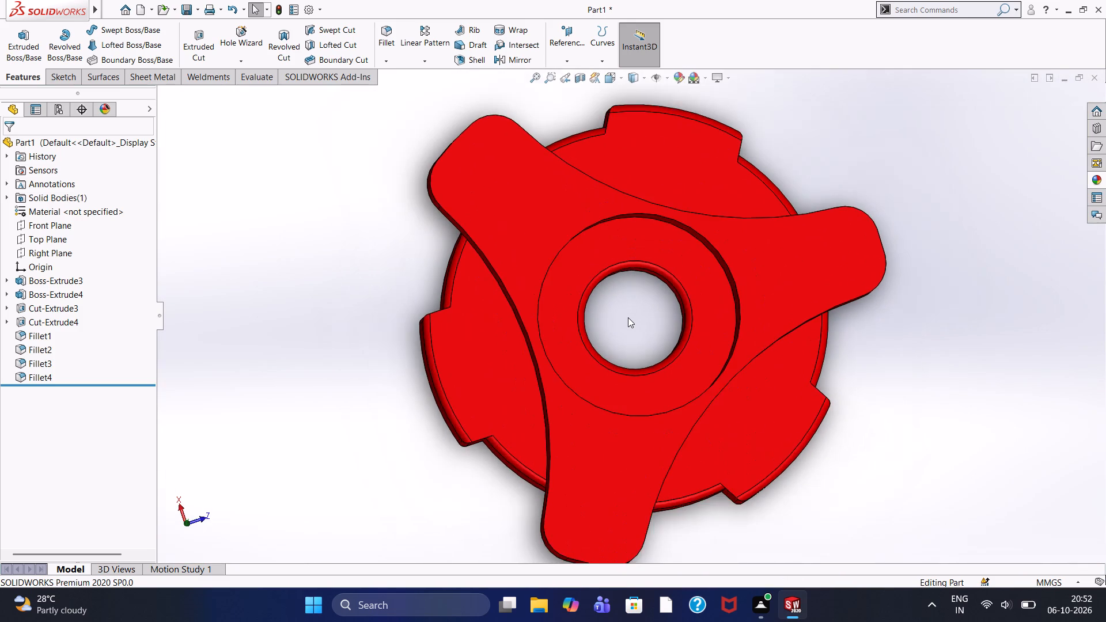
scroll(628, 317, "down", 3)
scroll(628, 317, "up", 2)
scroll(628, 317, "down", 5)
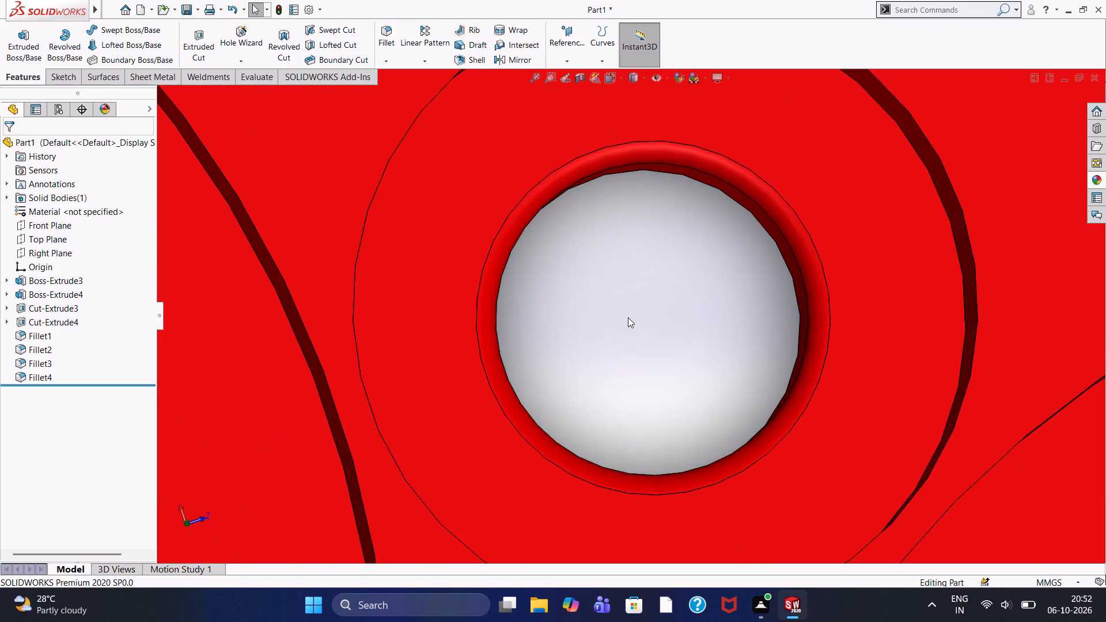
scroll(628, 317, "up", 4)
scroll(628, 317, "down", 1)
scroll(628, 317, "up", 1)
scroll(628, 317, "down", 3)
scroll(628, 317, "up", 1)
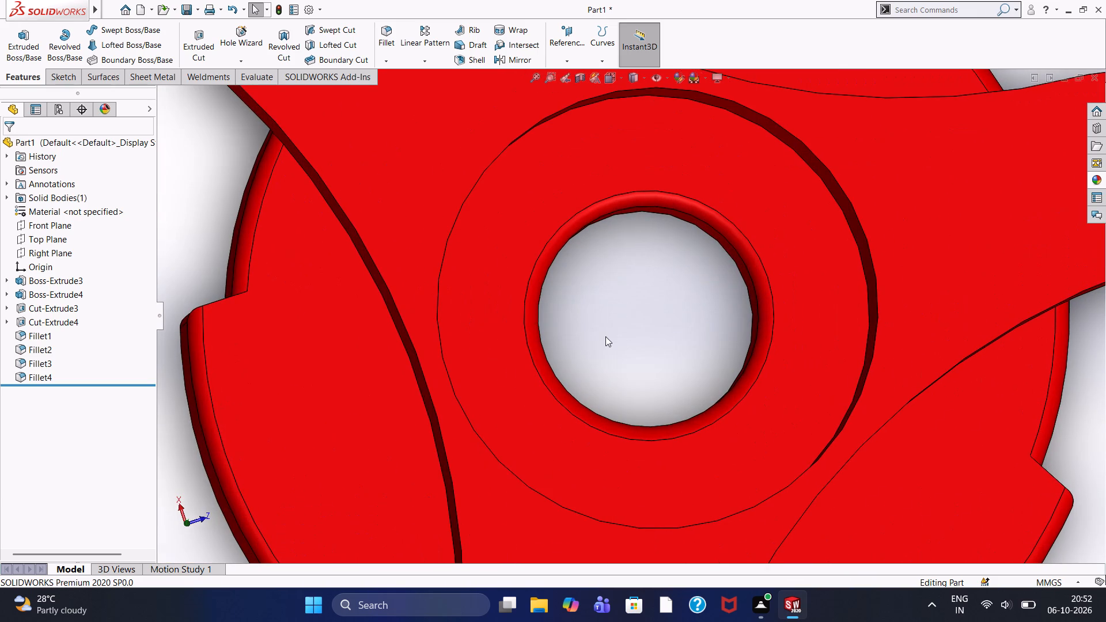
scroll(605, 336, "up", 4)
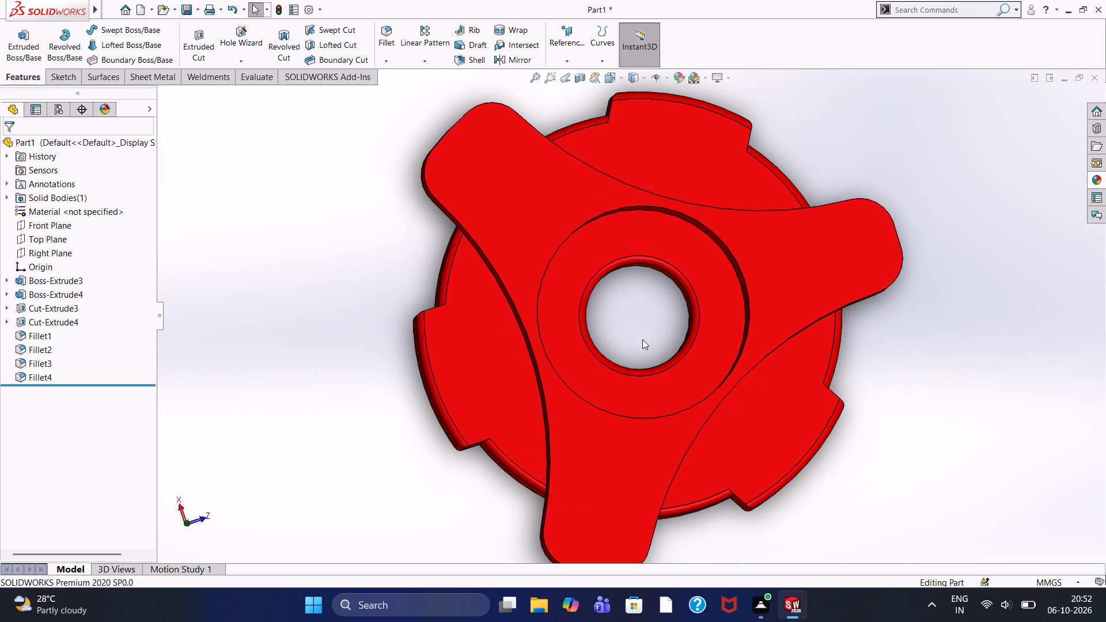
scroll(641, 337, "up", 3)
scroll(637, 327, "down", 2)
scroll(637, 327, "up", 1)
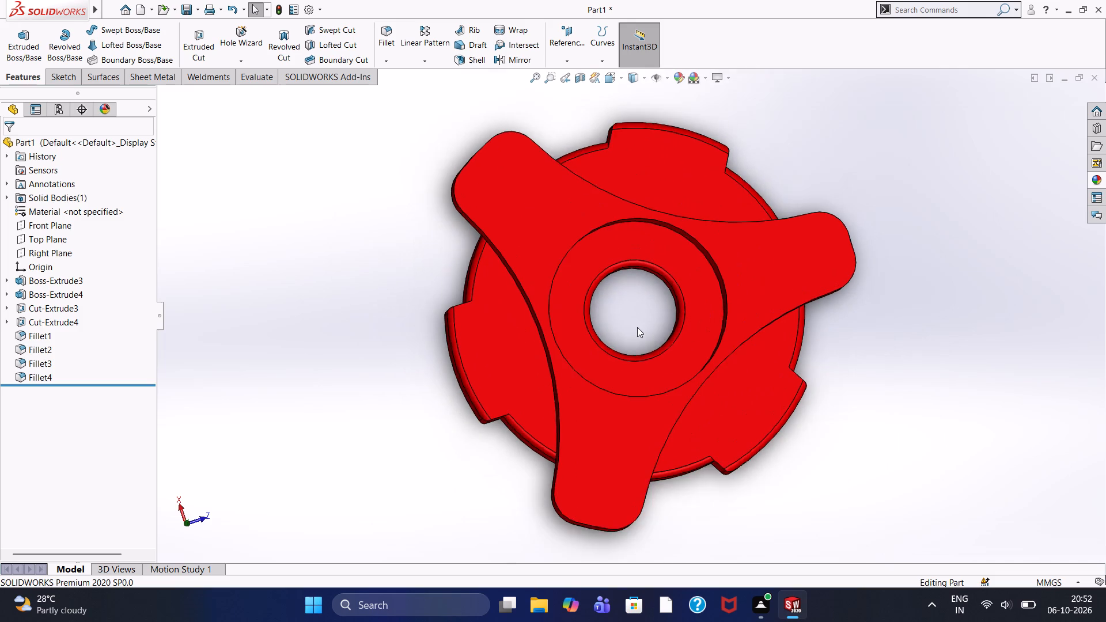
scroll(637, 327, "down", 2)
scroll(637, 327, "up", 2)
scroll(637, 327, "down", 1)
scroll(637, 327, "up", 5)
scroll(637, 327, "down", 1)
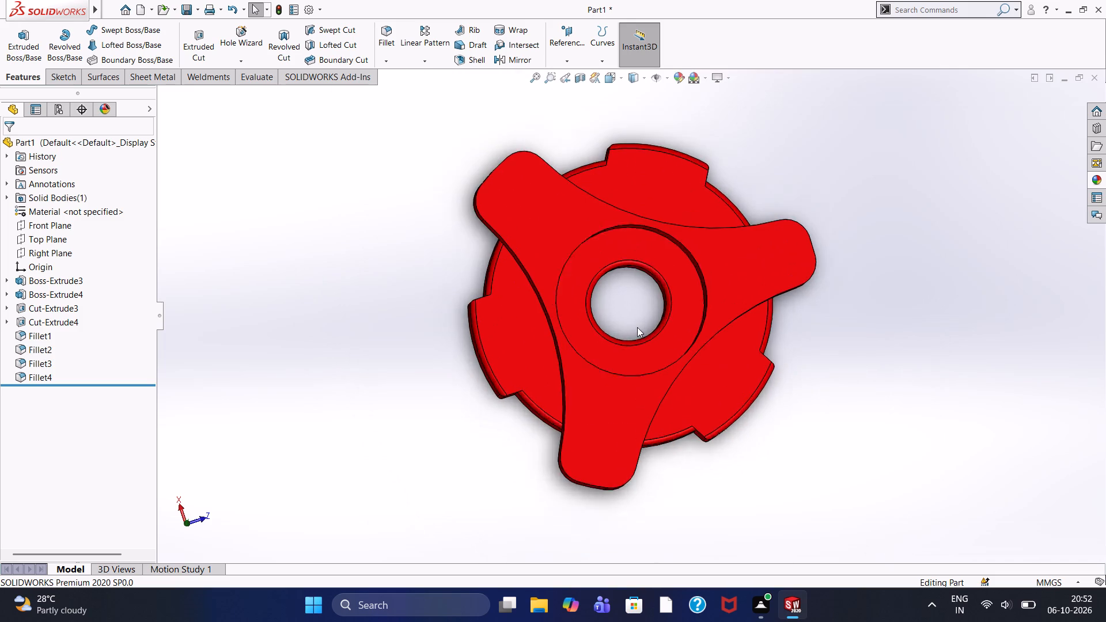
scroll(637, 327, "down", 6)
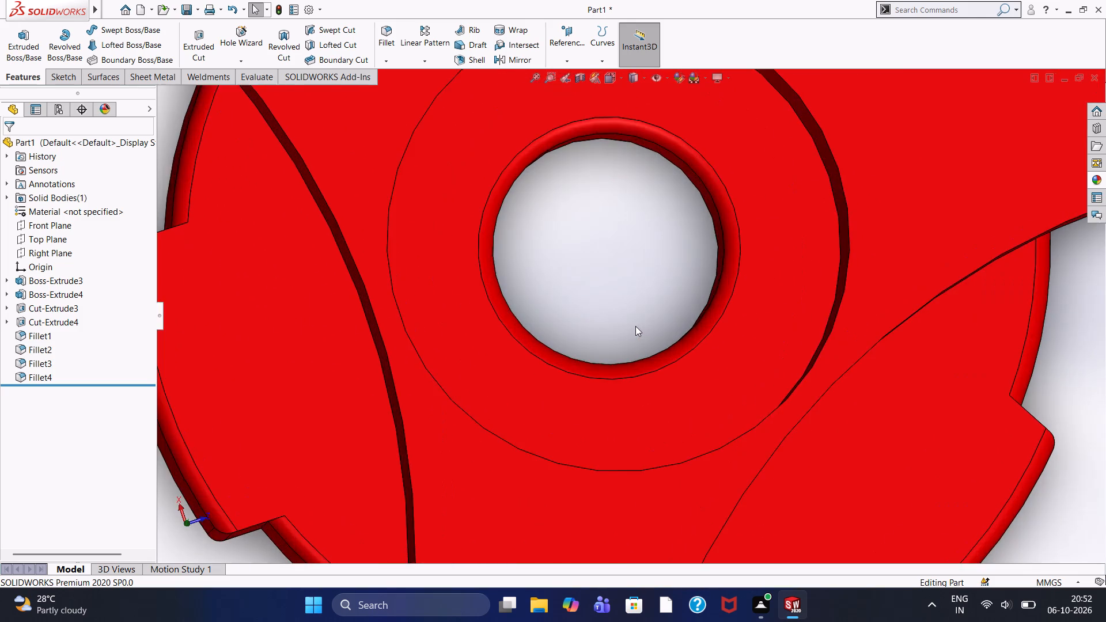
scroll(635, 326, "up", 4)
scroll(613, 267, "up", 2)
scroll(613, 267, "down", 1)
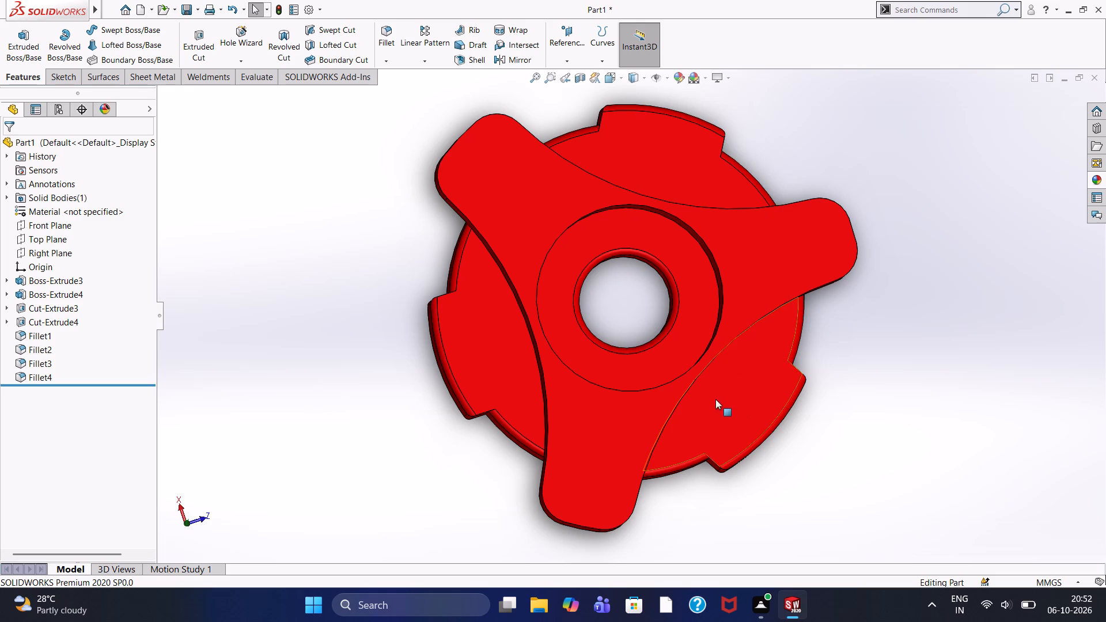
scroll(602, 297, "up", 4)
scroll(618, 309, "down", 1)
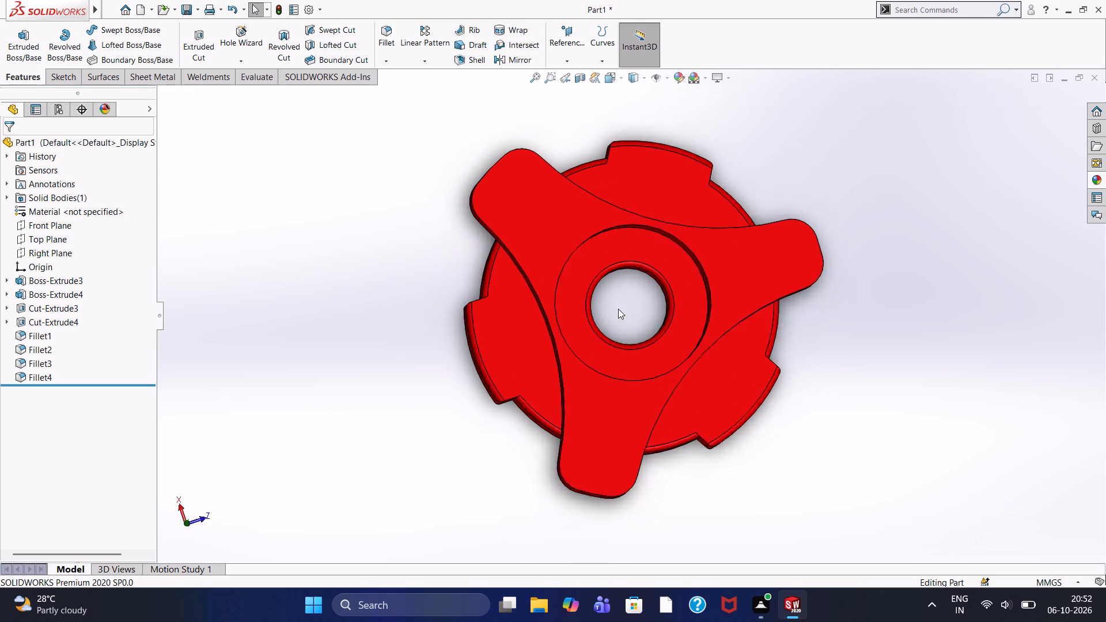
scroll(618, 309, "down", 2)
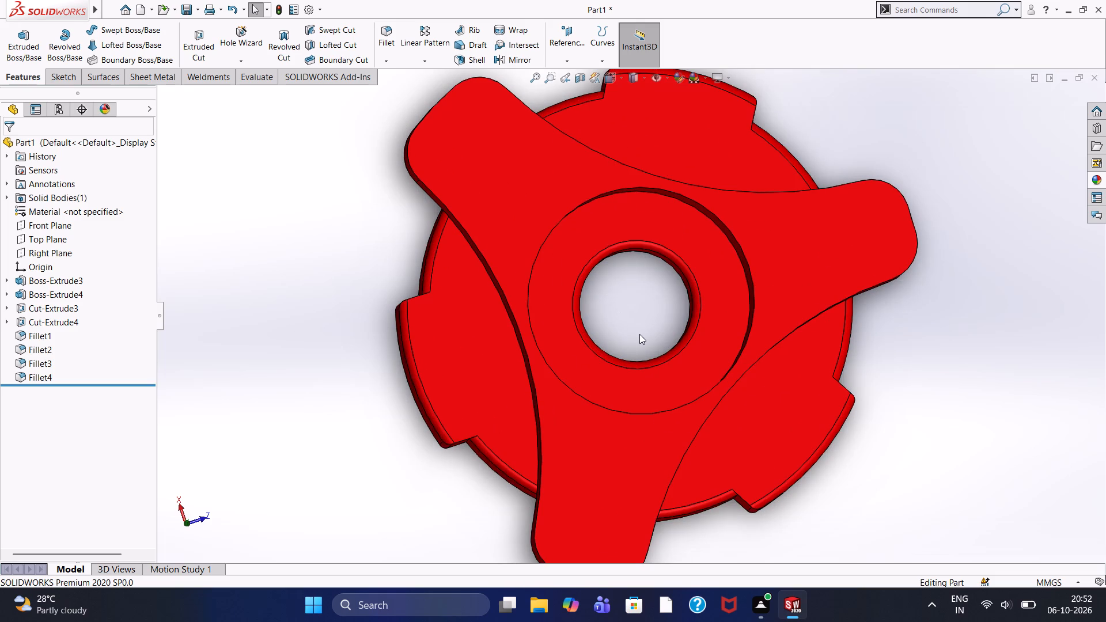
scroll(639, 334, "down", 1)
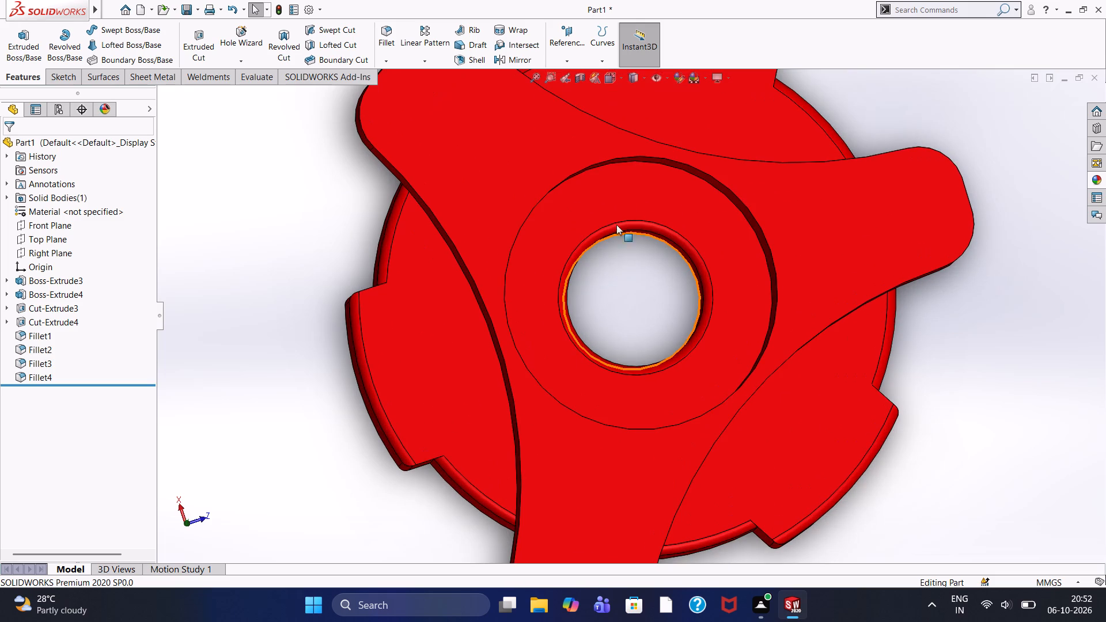
Examine the central bore's filleted rim and inner wall and the surrounding recess in a tilted view at varying distances.
middle_click_drag(625, 306, 623, 277)
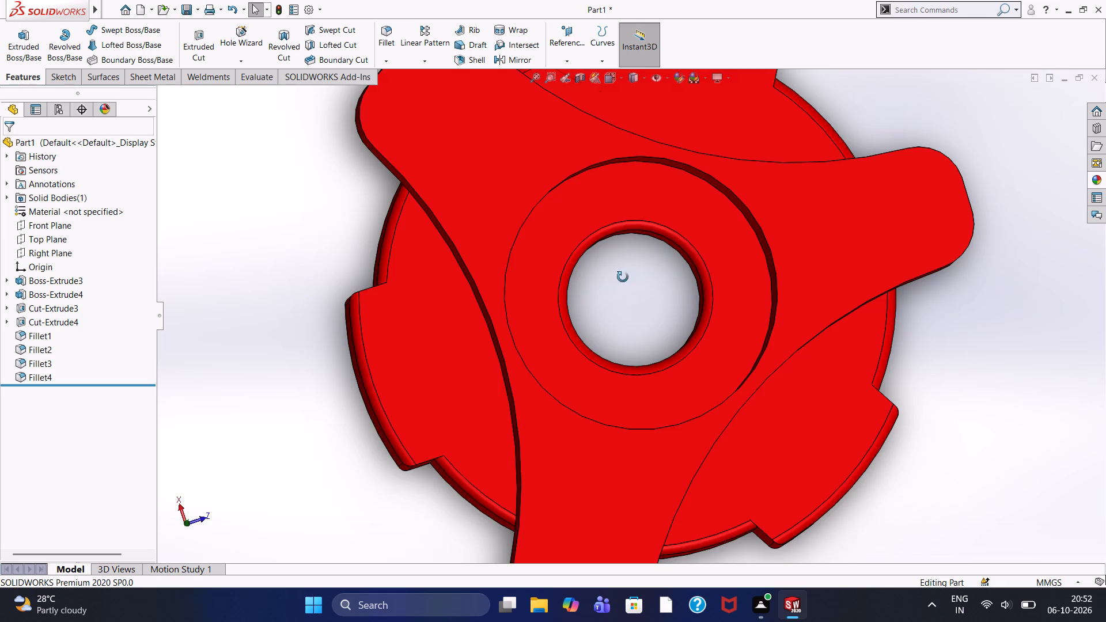
middle_click_drag(623, 277, 622, 248)
scroll(649, 280, "down", 3)
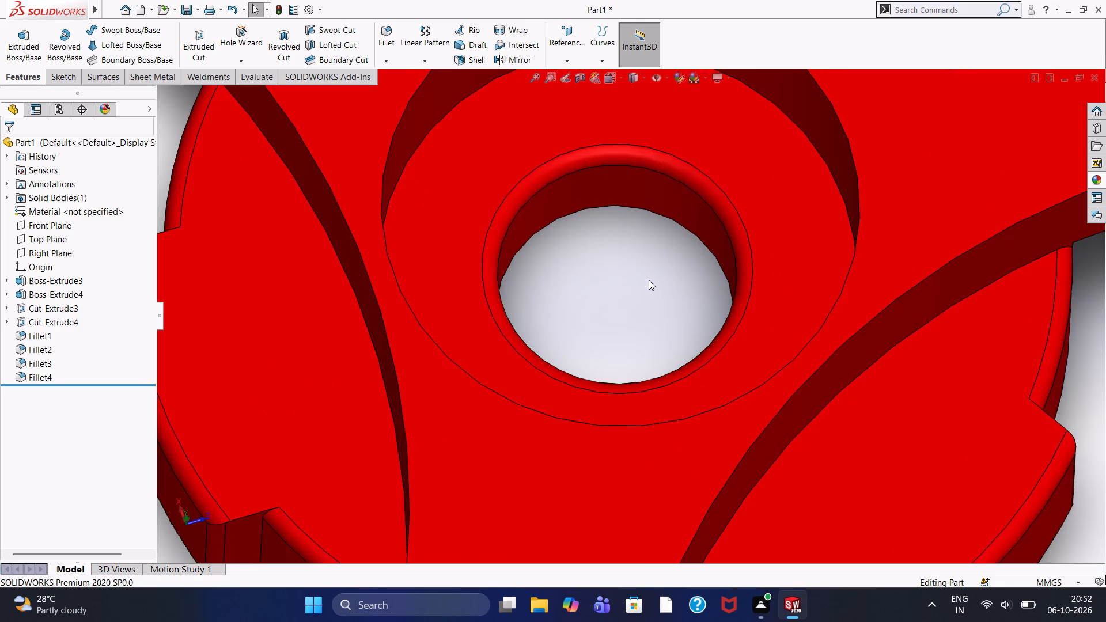
scroll(649, 280, "up", 4)
scroll(649, 280, "down", 1)
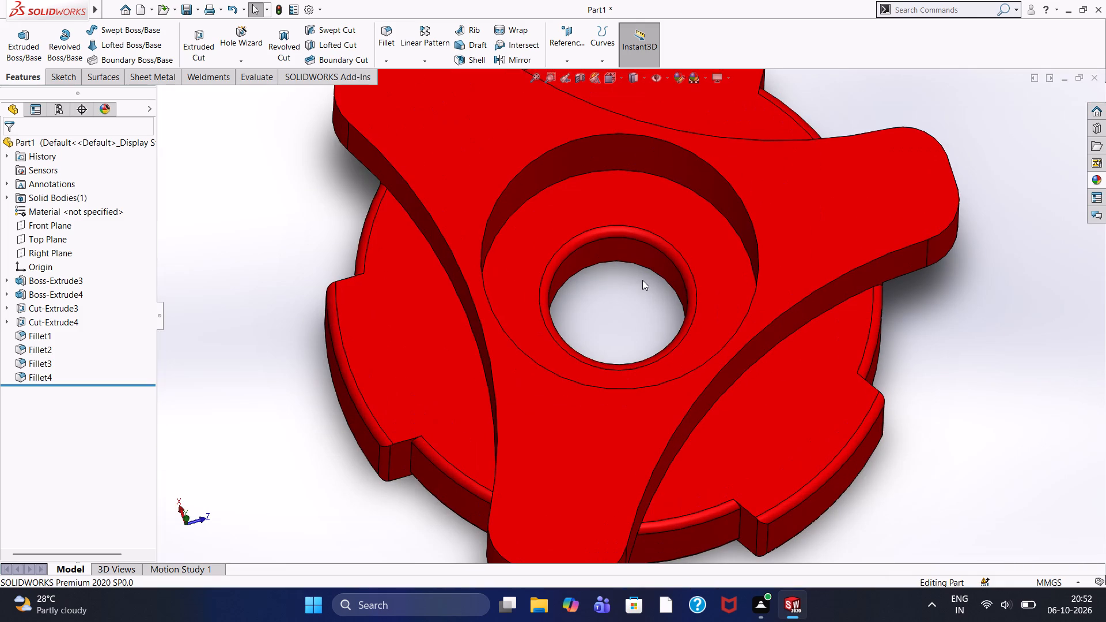
scroll(639, 297, "down", 1)
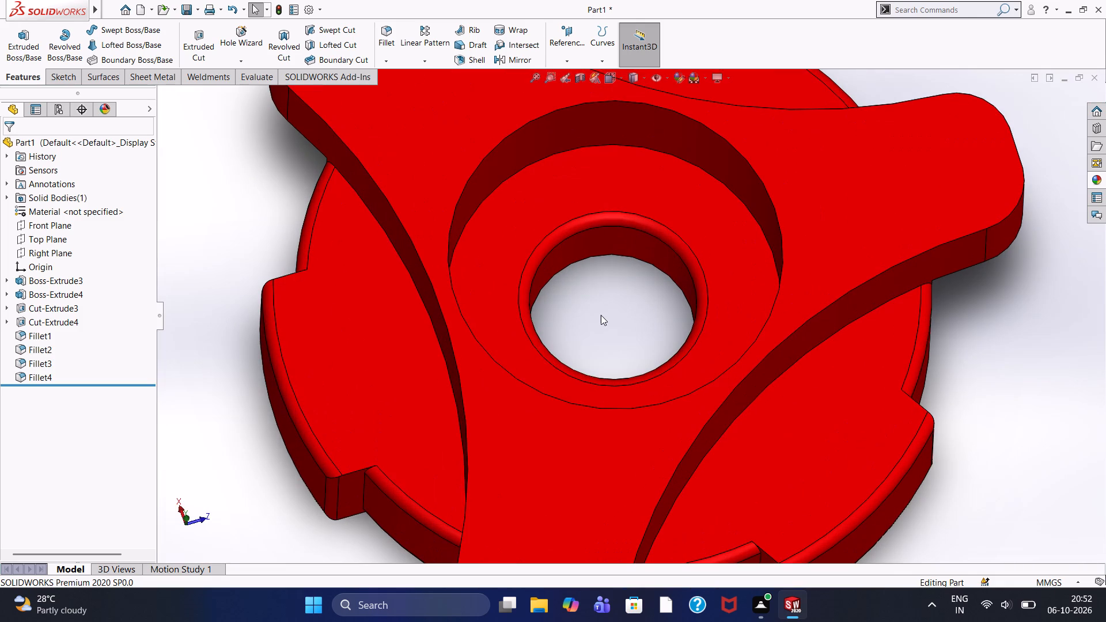
scroll(601, 315, "down", 2)
scroll(601, 315, "up", 2)
scroll(601, 315, "down", 3)
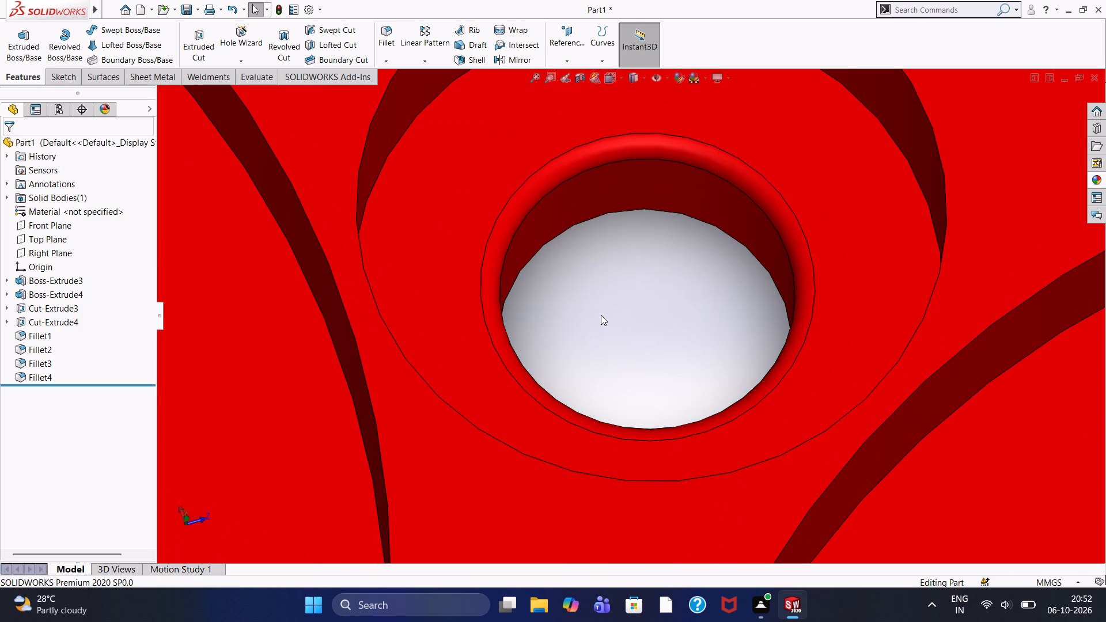
scroll(629, 317, "up", 3)
scroll(629, 317, "down", 3)
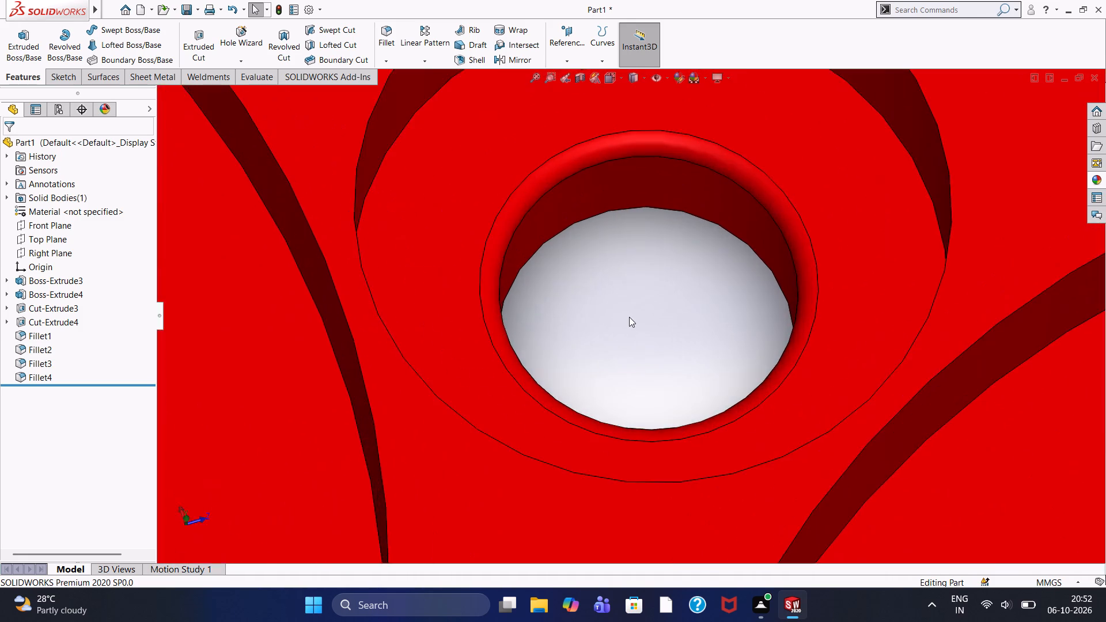
scroll(629, 317, "up", 2)
scroll(628, 317, "down", 2)
scroll(628, 317, "up", 3)
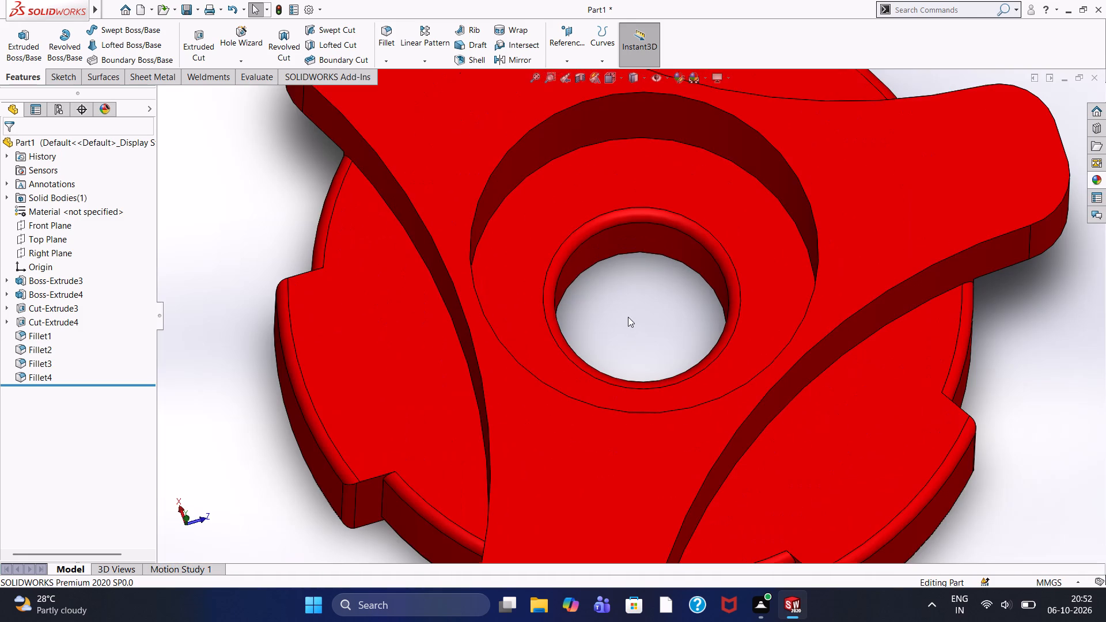
scroll(627, 317, "down", 1)
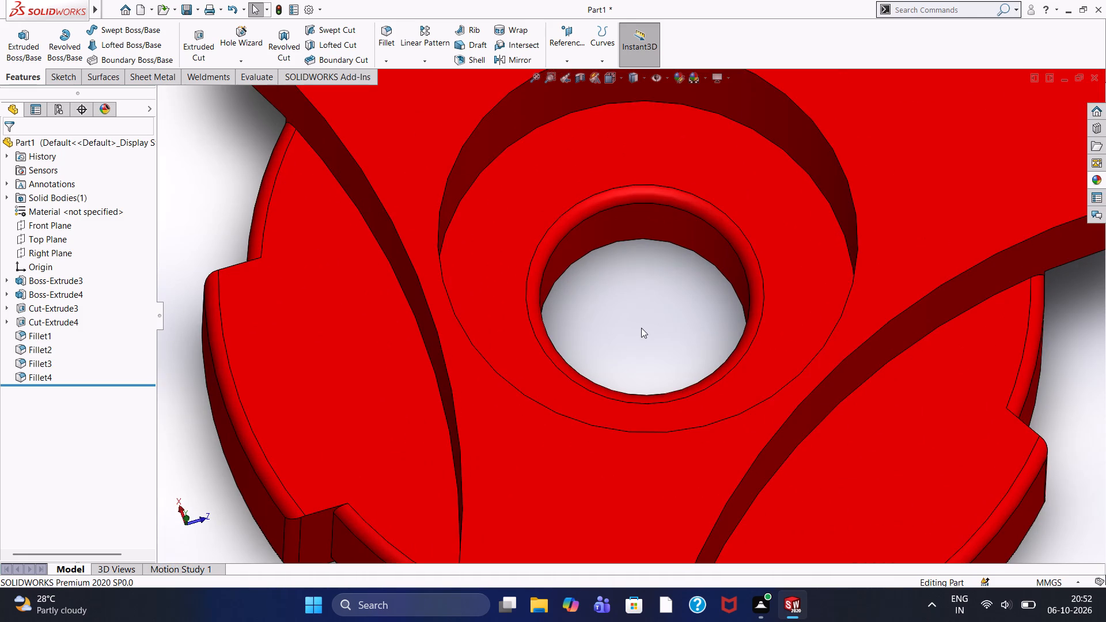
scroll(632, 316, "down", 2)
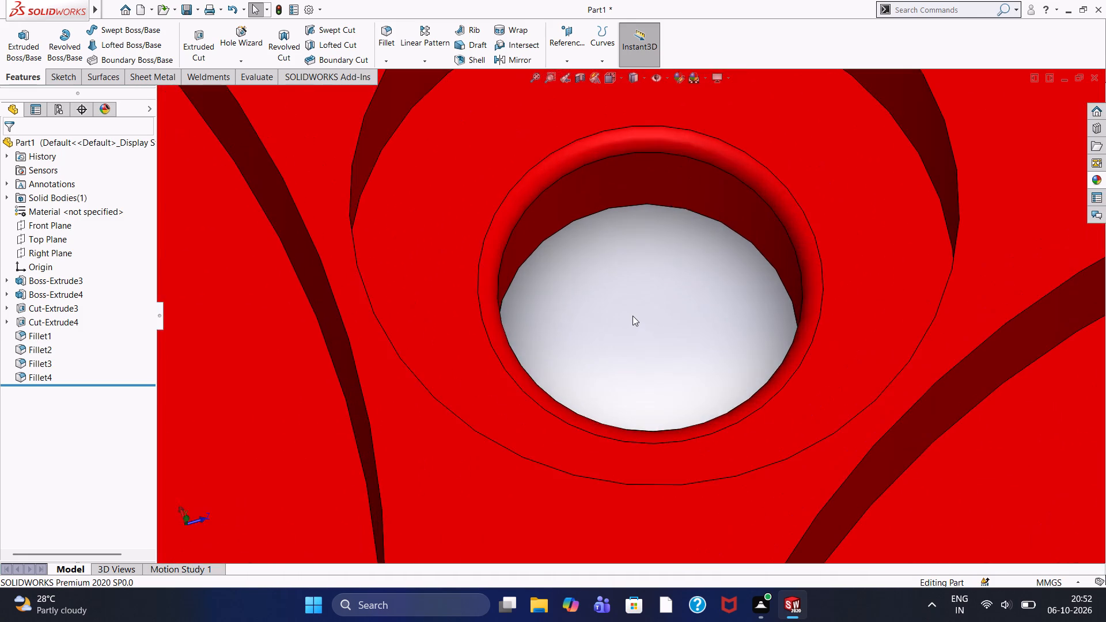
scroll(632, 316, "up", 6)
Examine the whole knob from several orbited angles, covering the arms' side faces, recess depth and notched base rim.
scroll(632, 316, "up", 1)
middle_click(650, 376)
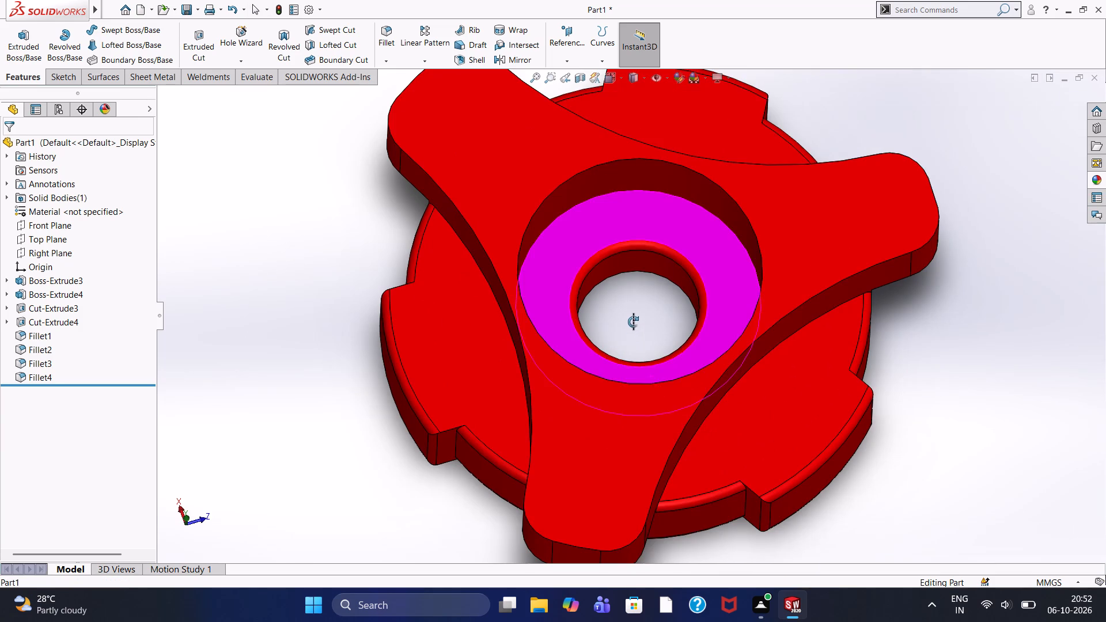
middle_click_drag(633, 321, 641, 366)
scroll(641, 366, "up", 1)
middle_click_drag(643, 329, 665, 376)
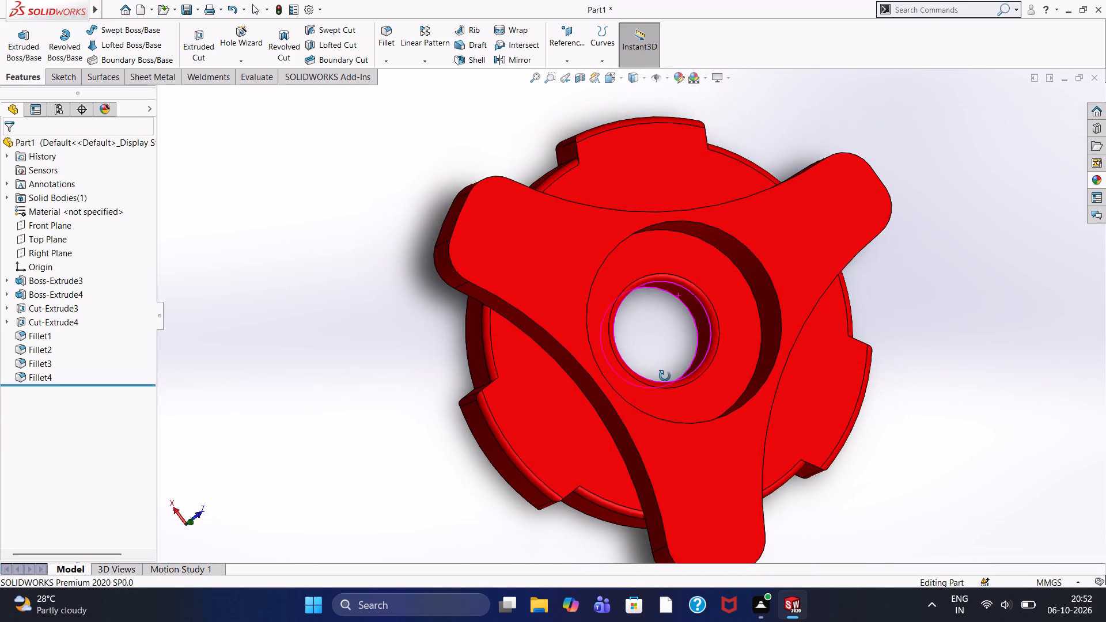
middle_click_drag(665, 376, 692, 396)
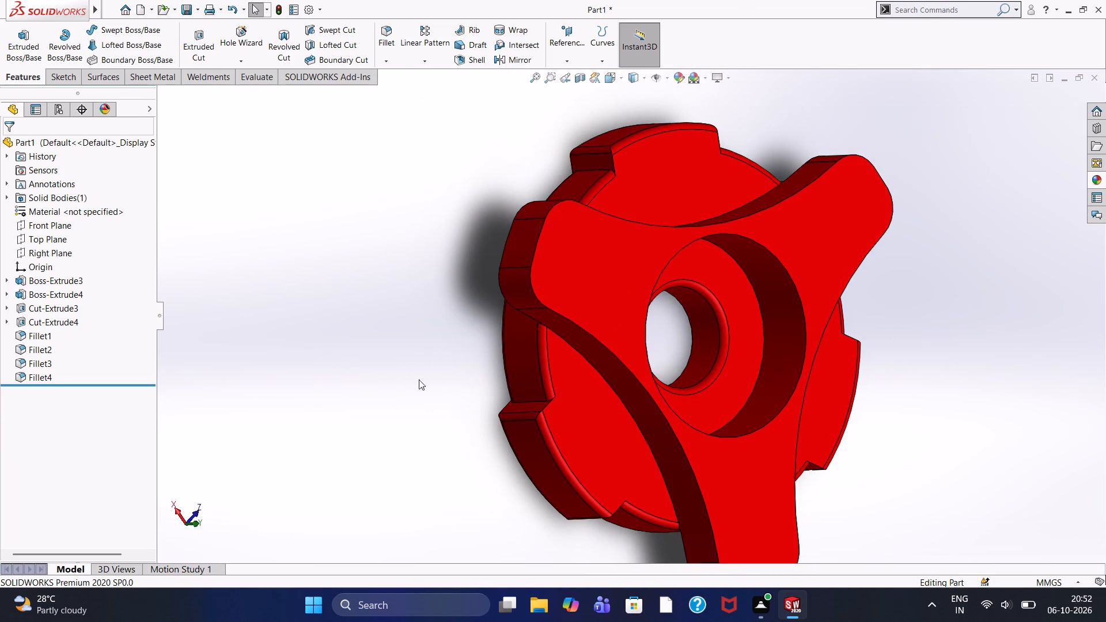
scroll(732, 363, "up", 4)
middle_click_drag(497, 417, 446, 356)
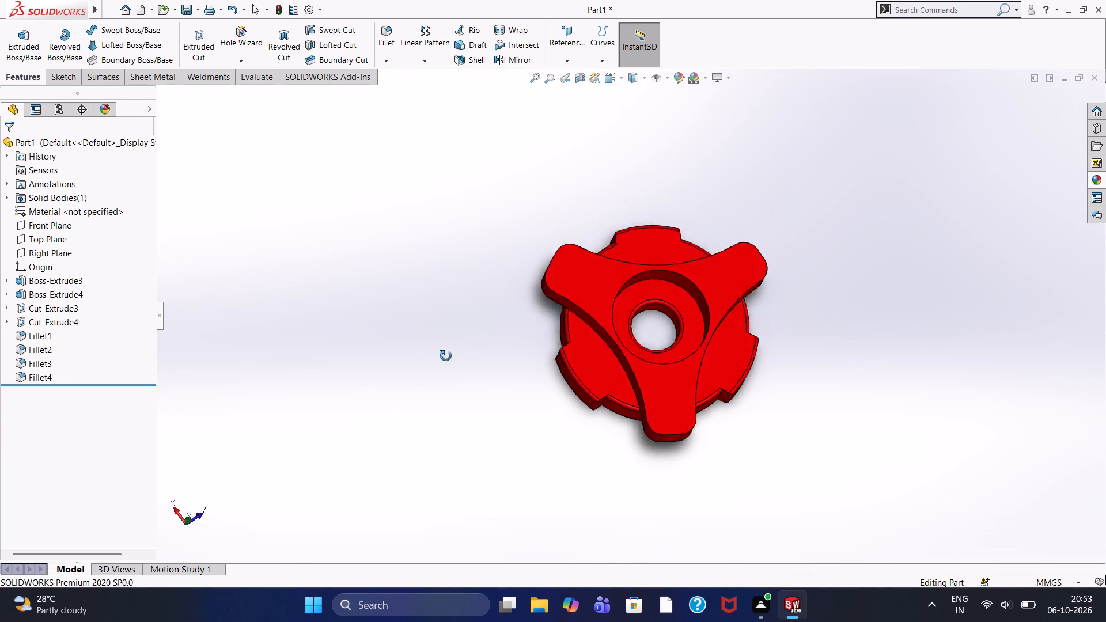
middle_click_drag(446, 356, 431, 345)
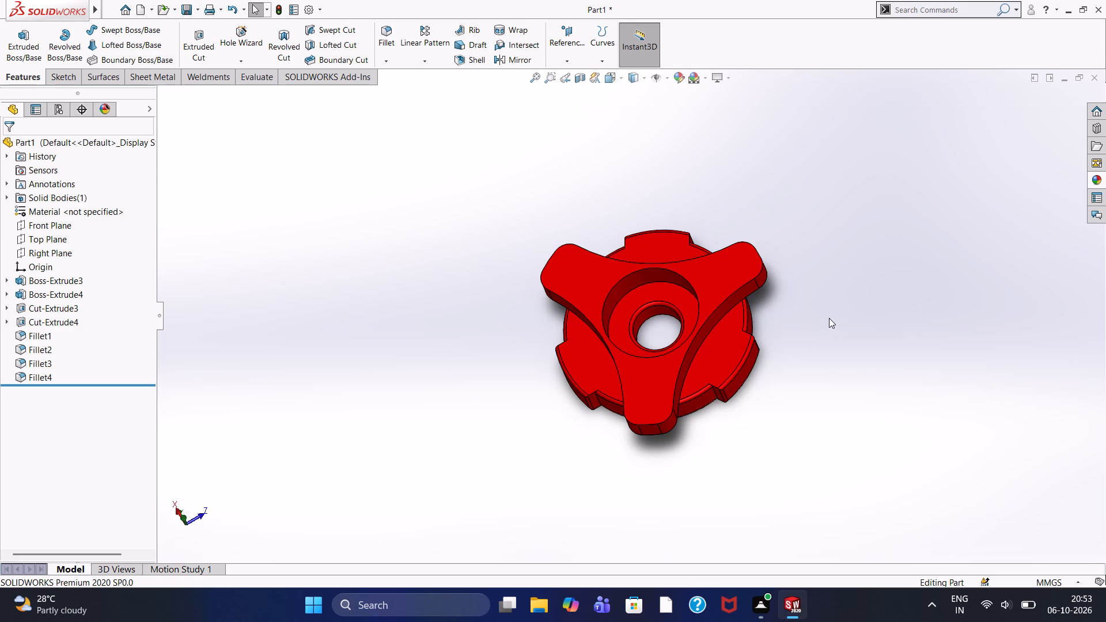
middle_click_drag(810, 317, 831, 391)
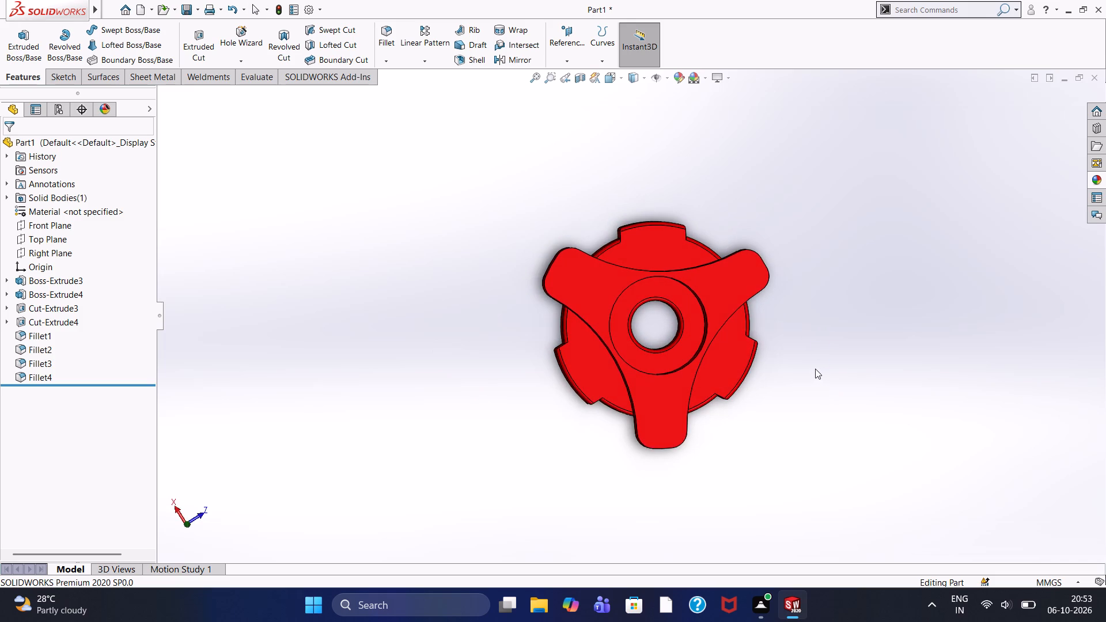
Examine the central bore, circular recess and arm outlines nearly straight on, from close up to the full knob.
scroll(506, 381, "down", 3)
scroll(506, 381, "up", 2)
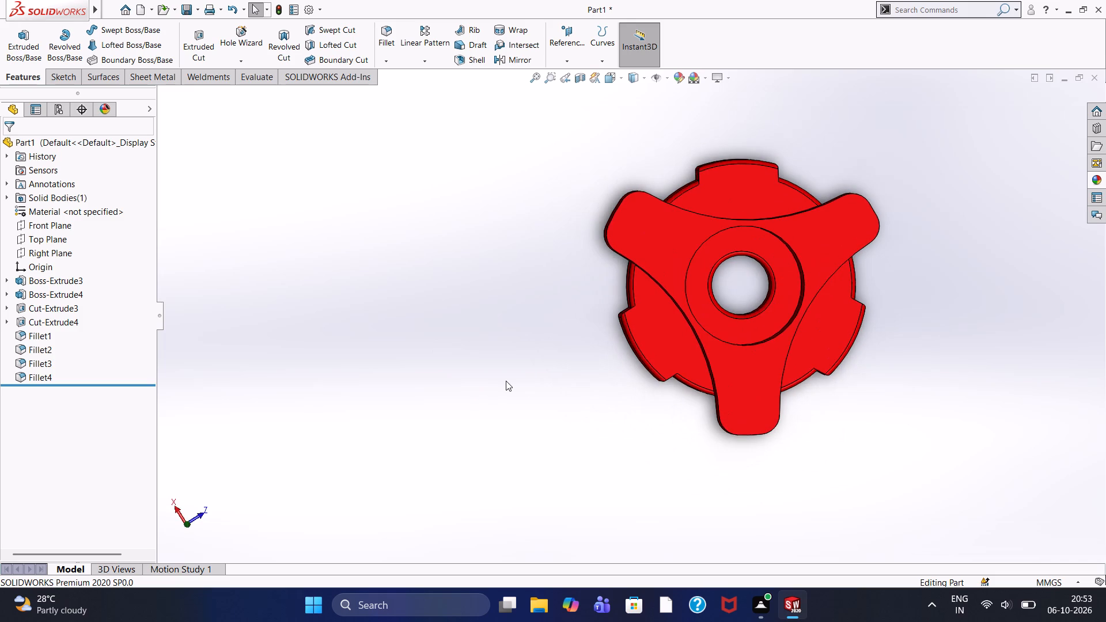
scroll(558, 355, "down", 1)
scroll(798, 241, "up", 1)
scroll(798, 241, "down", 3)
scroll(691, 290, "down", 2)
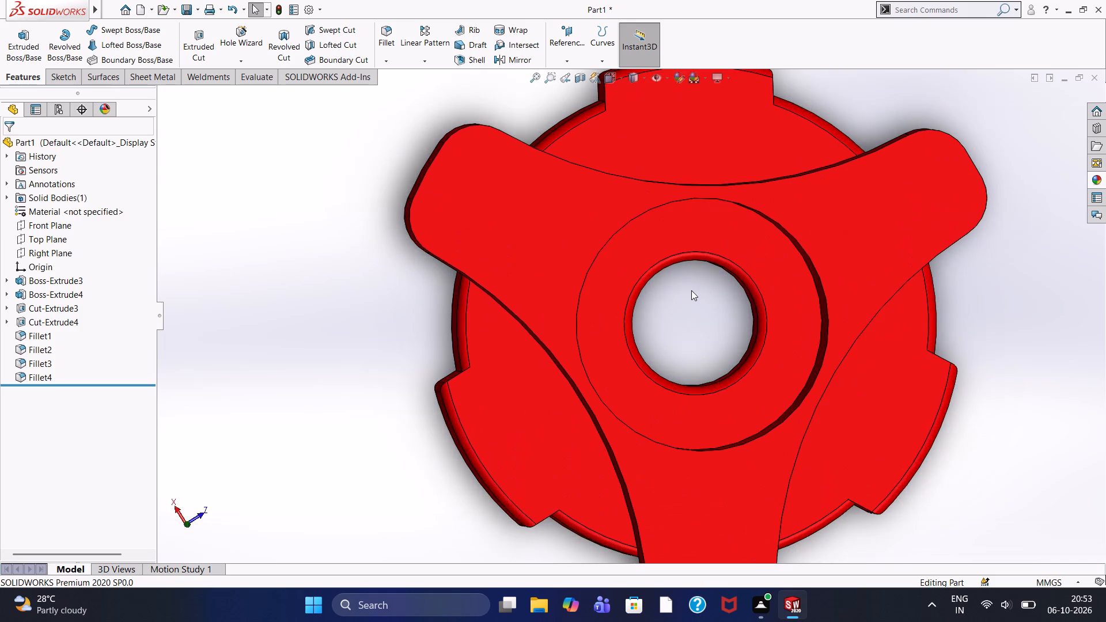
scroll(691, 290, "down", 2)
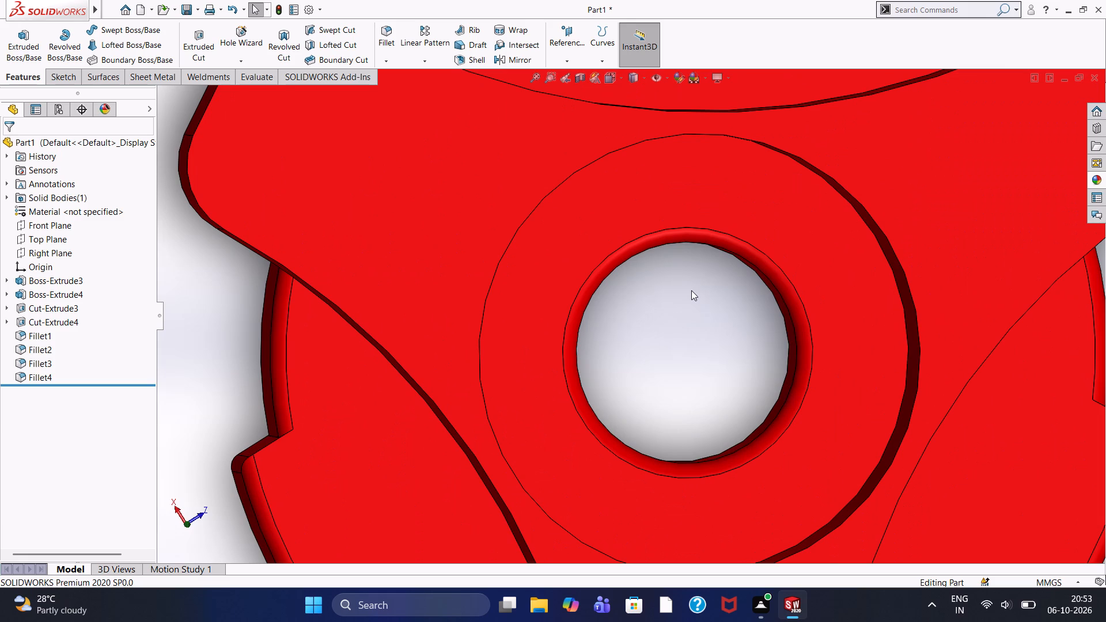
scroll(691, 290, "up", 2)
scroll(691, 290, "down", 2)
scroll(691, 290, "up", 2)
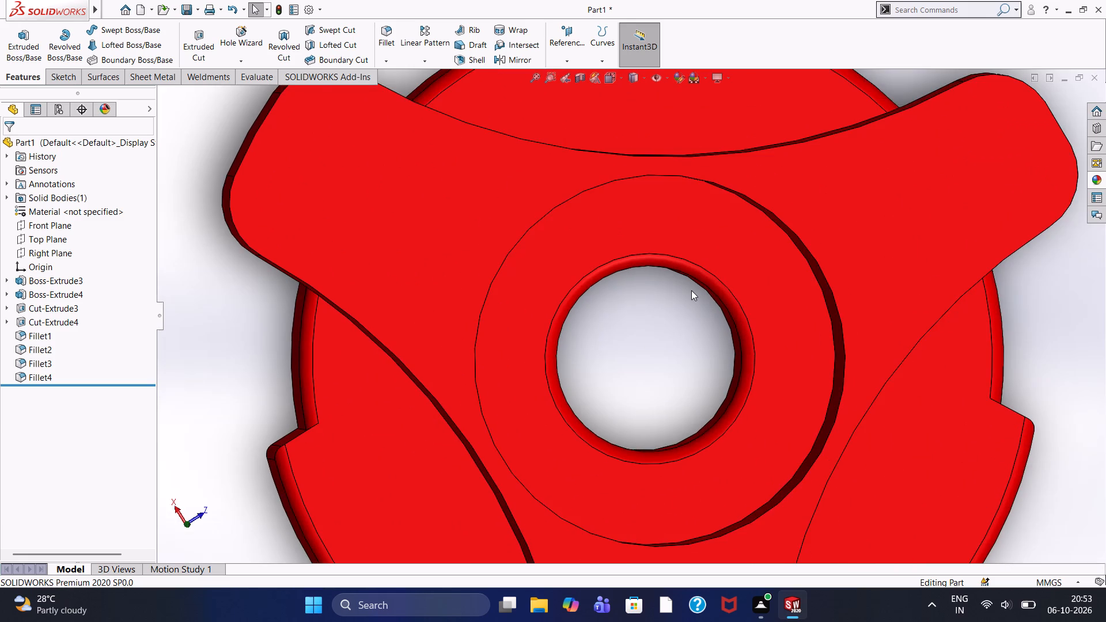
scroll(691, 290, "down", 1)
scroll(691, 290, "up", 2)
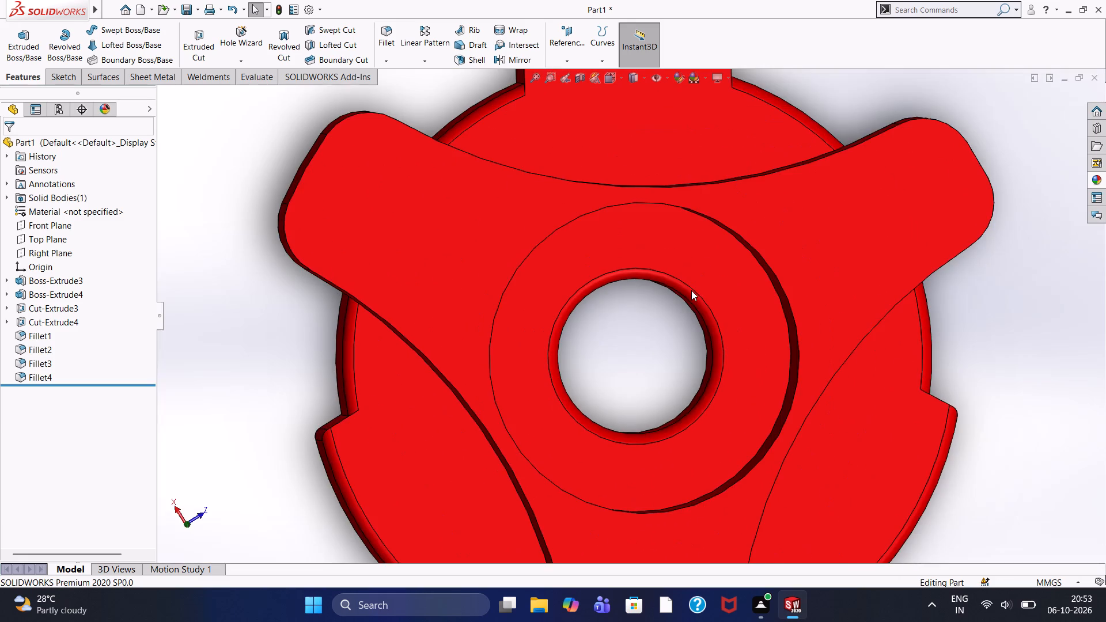
scroll(691, 290, "down", 4)
scroll(691, 290, "up", 4)
scroll(691, 290, "down", 1)
scroll(691, 290, "up", 1)
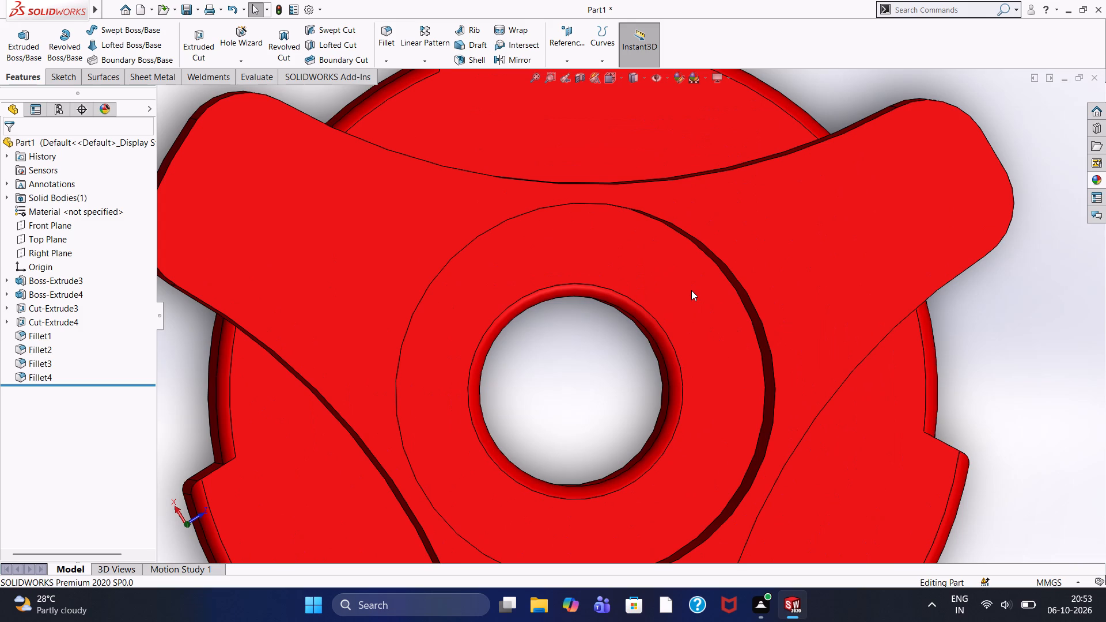
scroll(691, 290, "down", 1)
scroll(691, 290, "up", 3)
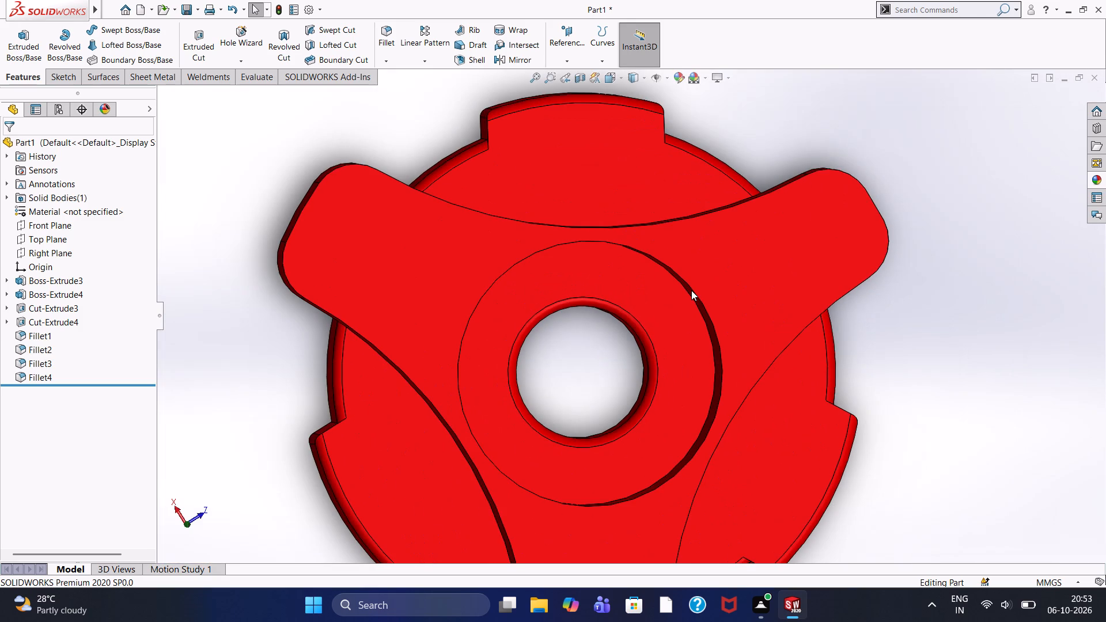
scroll(691, 290, "down", 1)
scroll(652, 318, "up", 3)
scroll(578, 375, "up", 1)
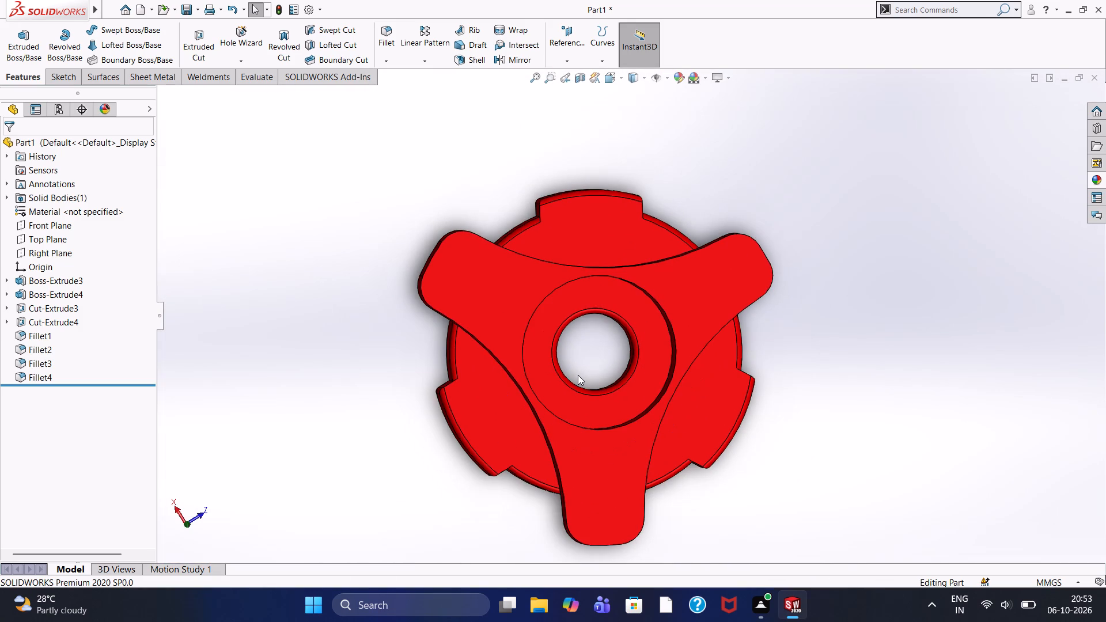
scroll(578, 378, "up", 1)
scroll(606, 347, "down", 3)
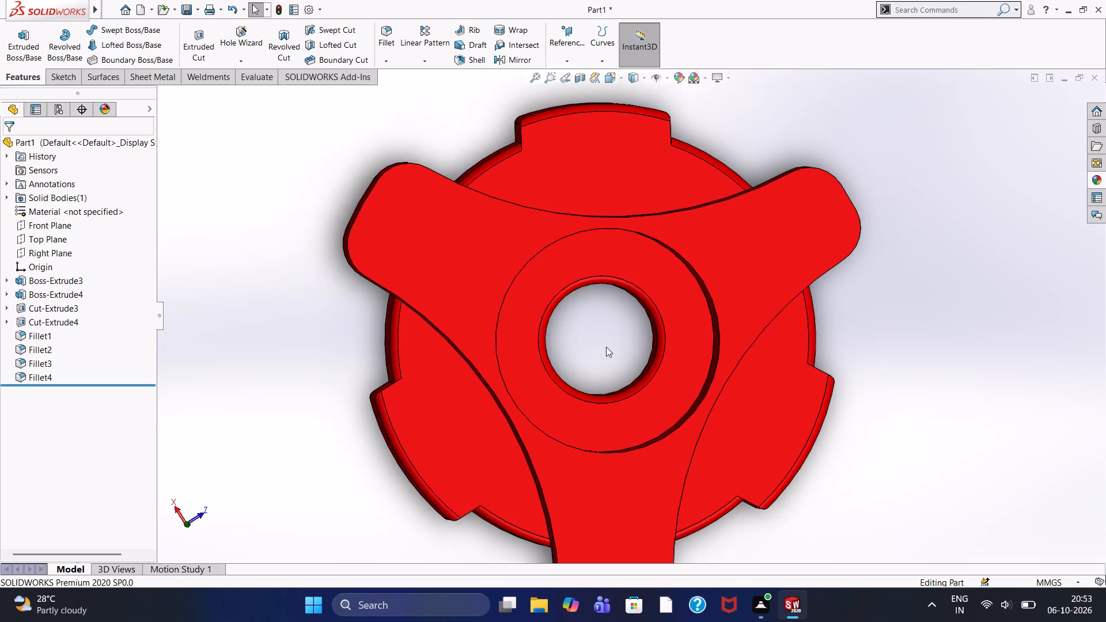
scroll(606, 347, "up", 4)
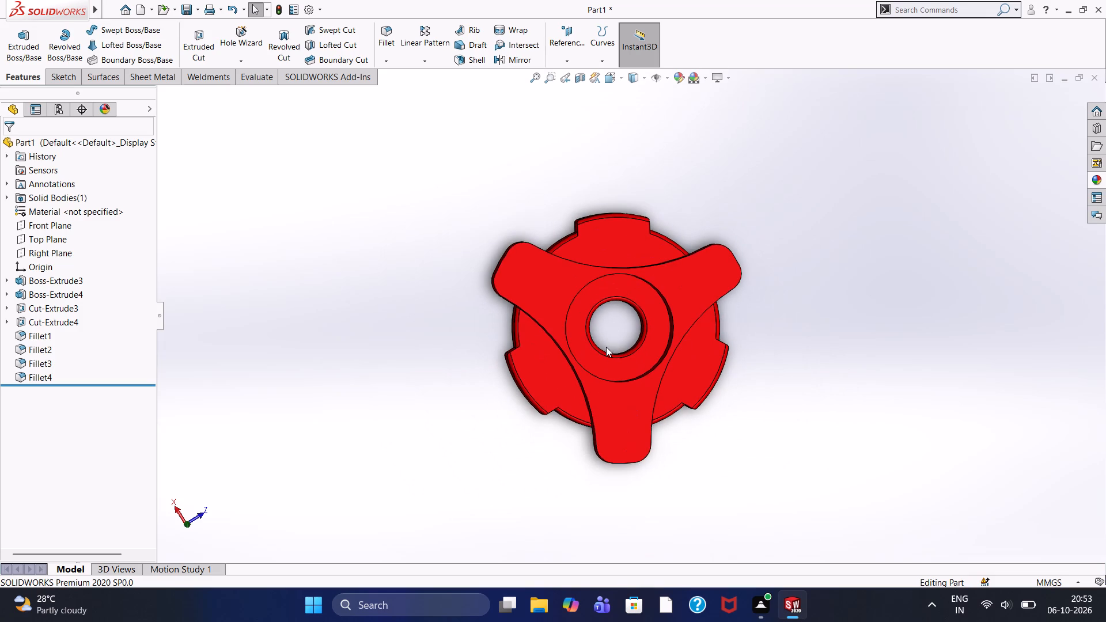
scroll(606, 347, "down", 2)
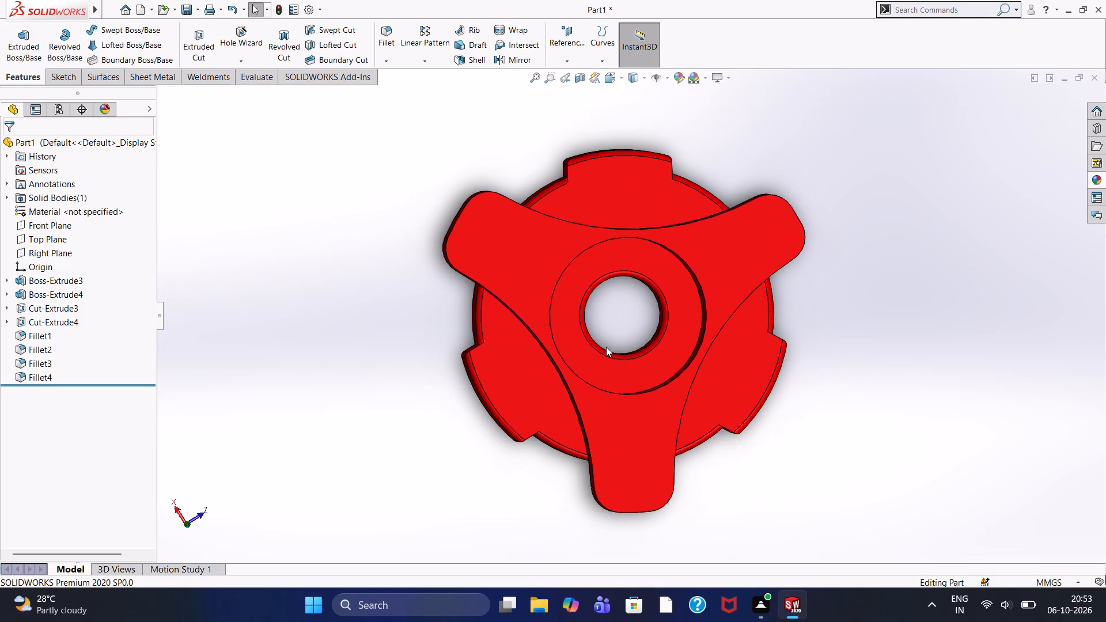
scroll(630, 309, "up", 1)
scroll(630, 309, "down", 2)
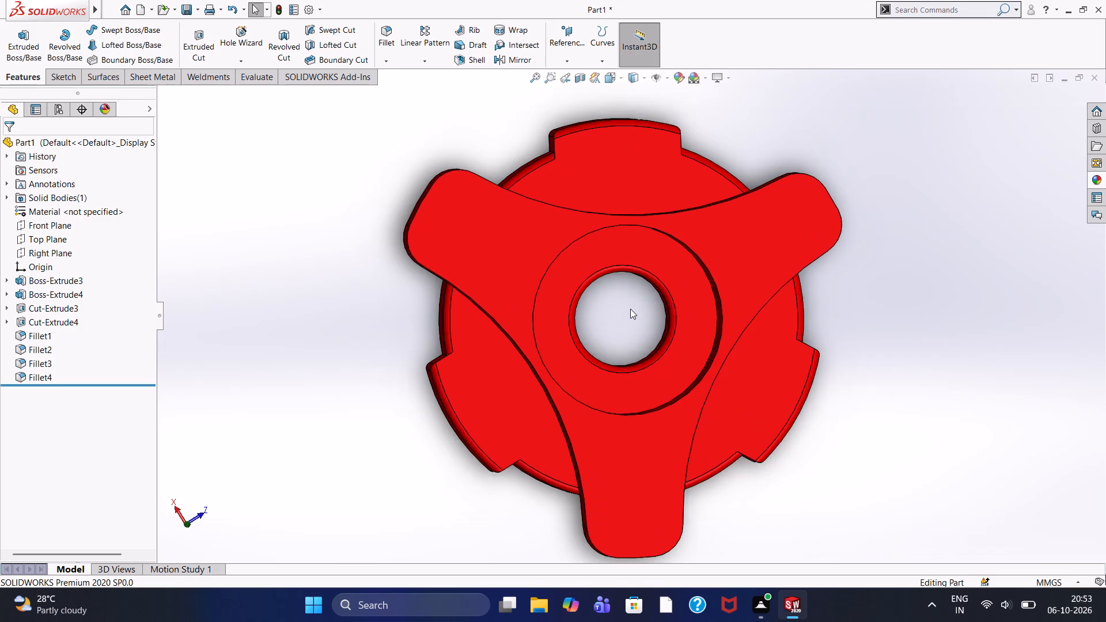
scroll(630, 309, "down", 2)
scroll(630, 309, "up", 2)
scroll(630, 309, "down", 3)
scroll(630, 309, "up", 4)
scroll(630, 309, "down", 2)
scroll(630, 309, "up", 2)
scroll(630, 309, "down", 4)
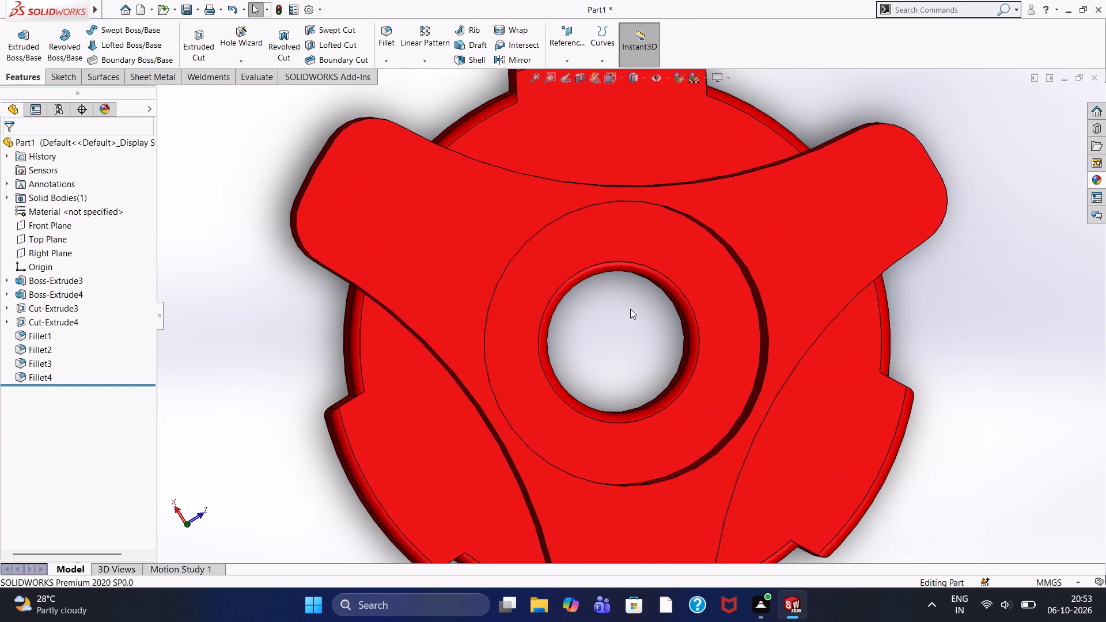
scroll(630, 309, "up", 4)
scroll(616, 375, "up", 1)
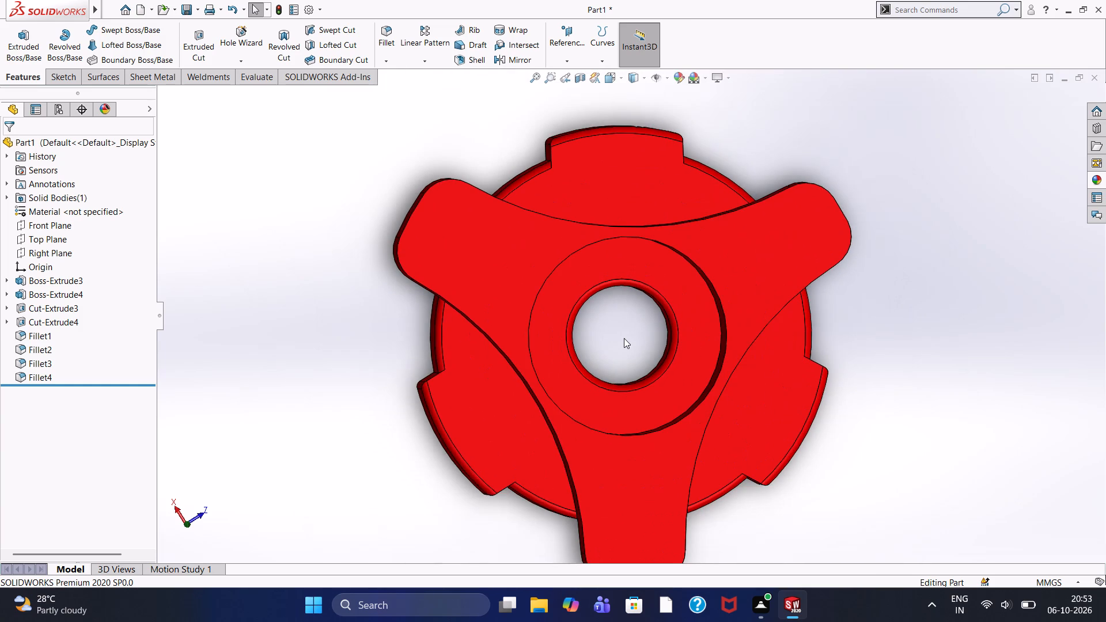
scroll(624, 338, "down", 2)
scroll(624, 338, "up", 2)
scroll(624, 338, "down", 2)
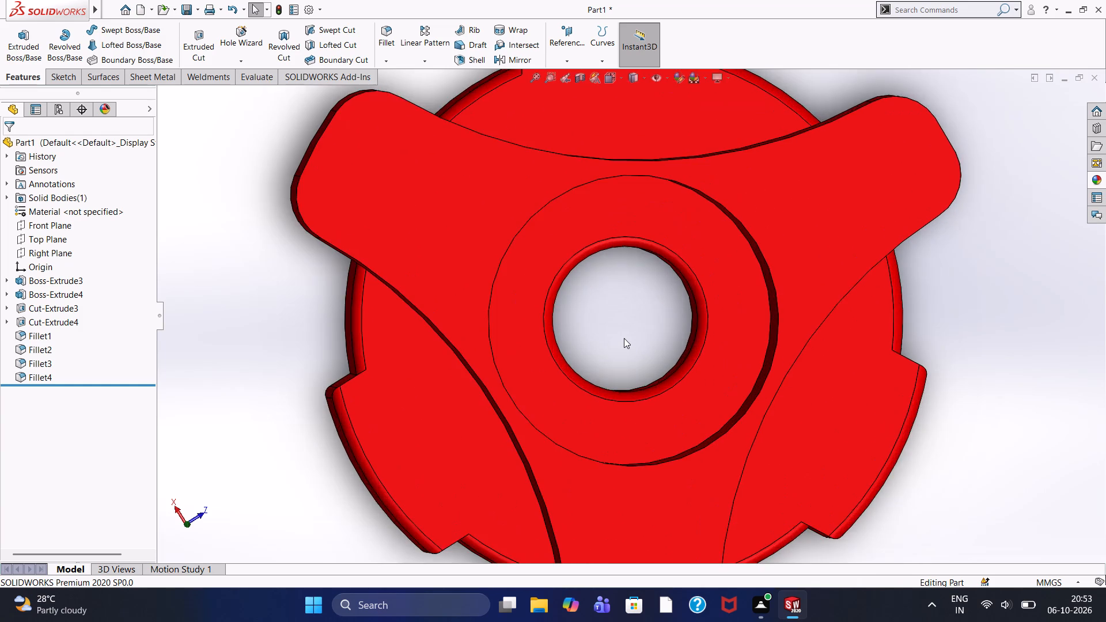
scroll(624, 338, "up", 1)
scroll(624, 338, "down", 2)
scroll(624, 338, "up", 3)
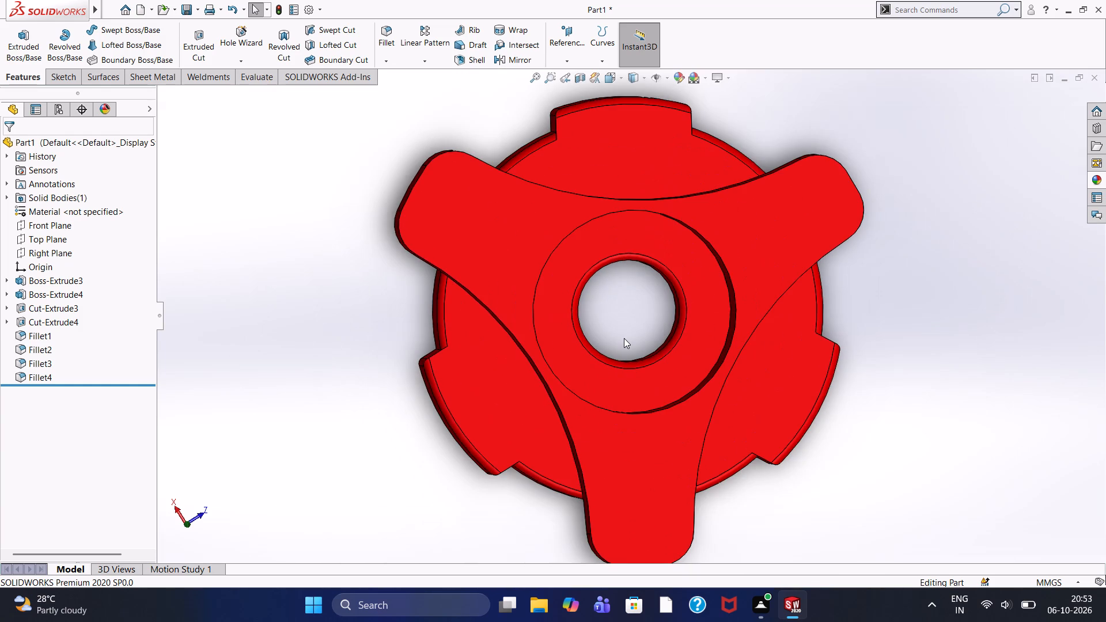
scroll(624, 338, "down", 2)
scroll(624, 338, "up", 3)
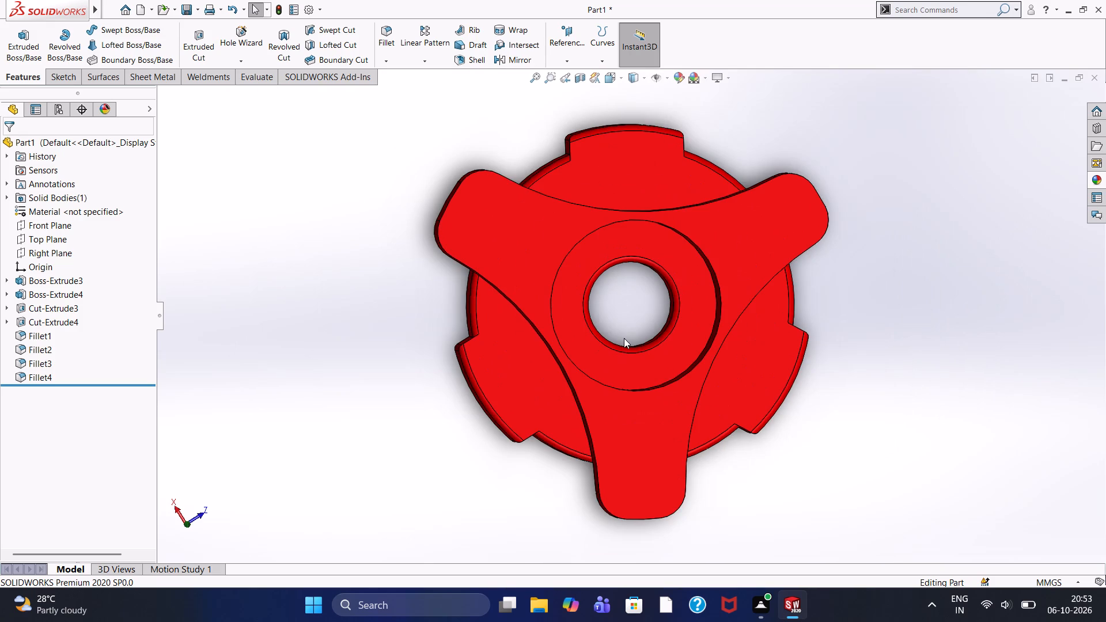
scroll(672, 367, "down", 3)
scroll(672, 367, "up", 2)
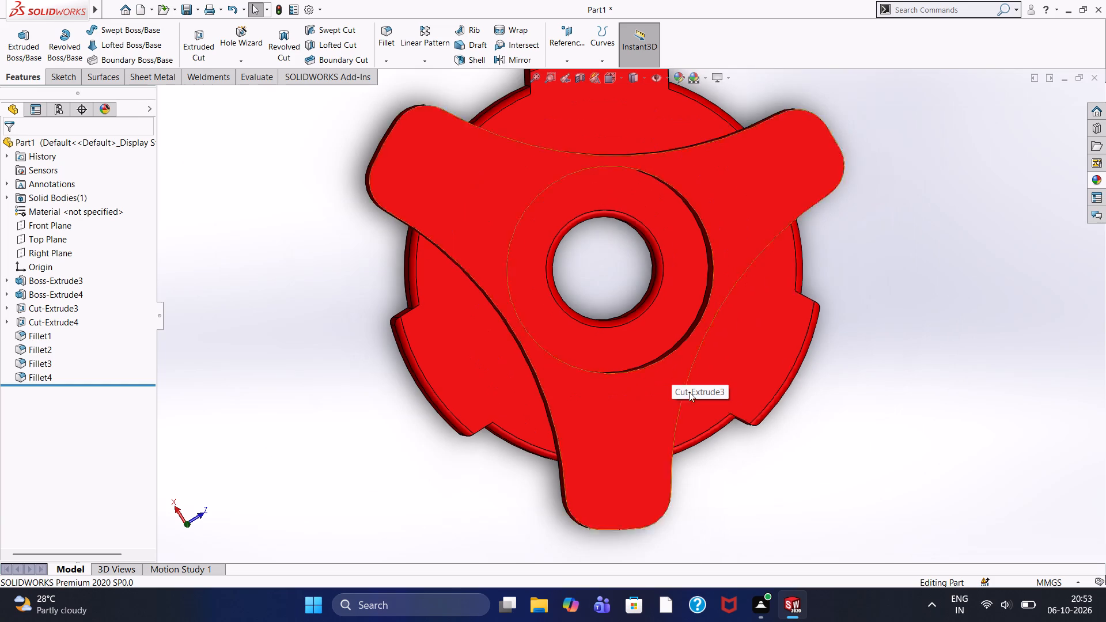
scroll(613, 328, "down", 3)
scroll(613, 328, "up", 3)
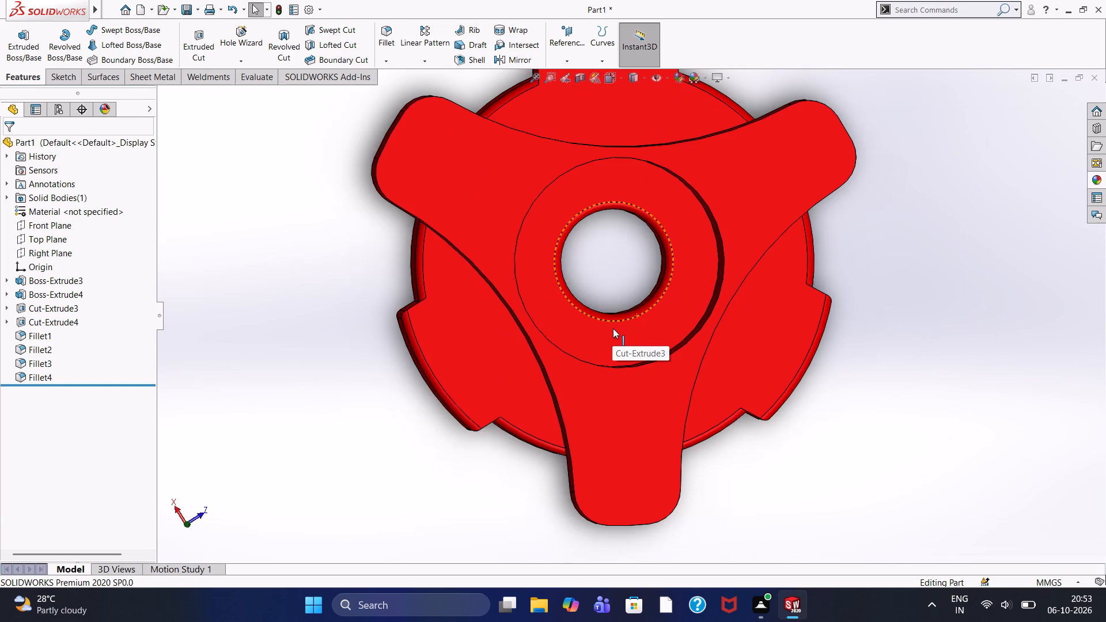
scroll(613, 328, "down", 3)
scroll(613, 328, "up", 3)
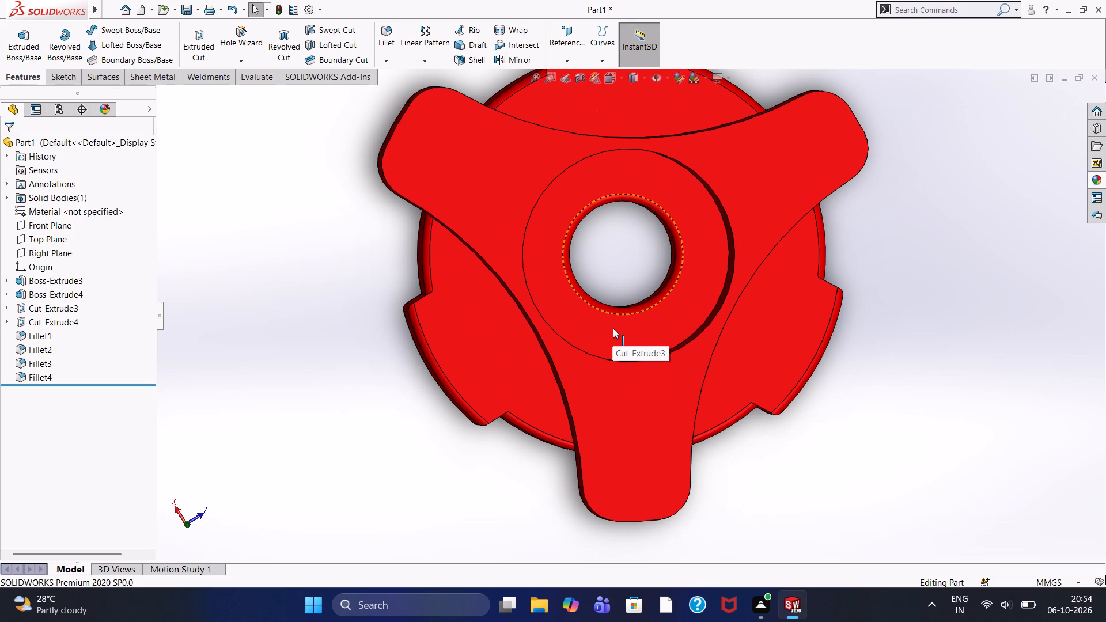
Examine the central bore's filleted rim and the surrounding circular recess nearly straight on, from the full knob to close up.
scroll(694, 264, "up", 5)
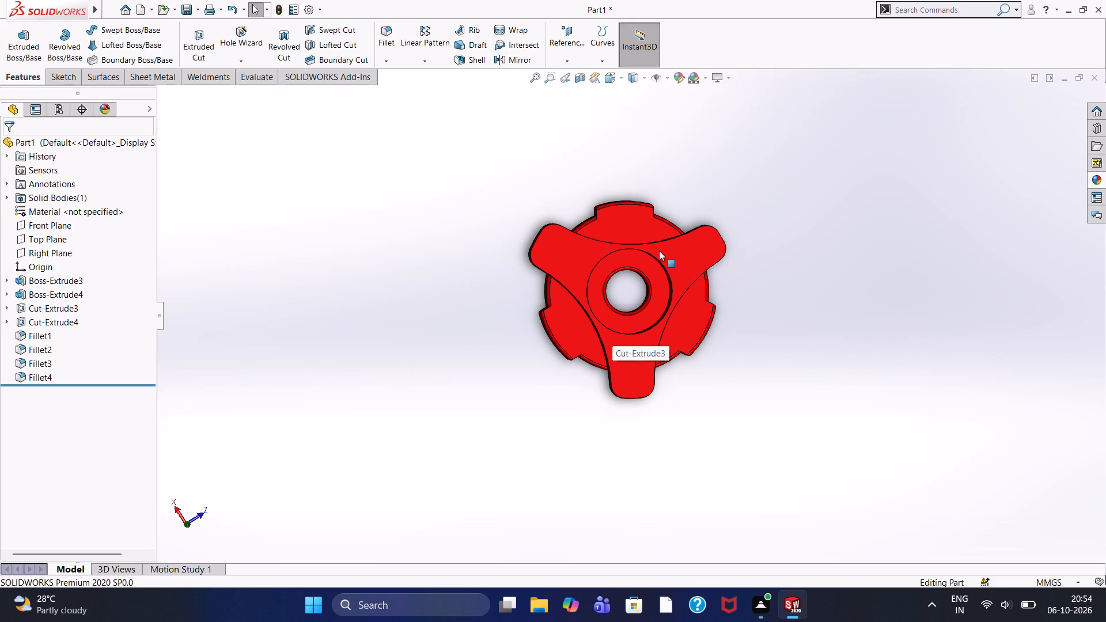
scroll(621, 308, "down", 1)
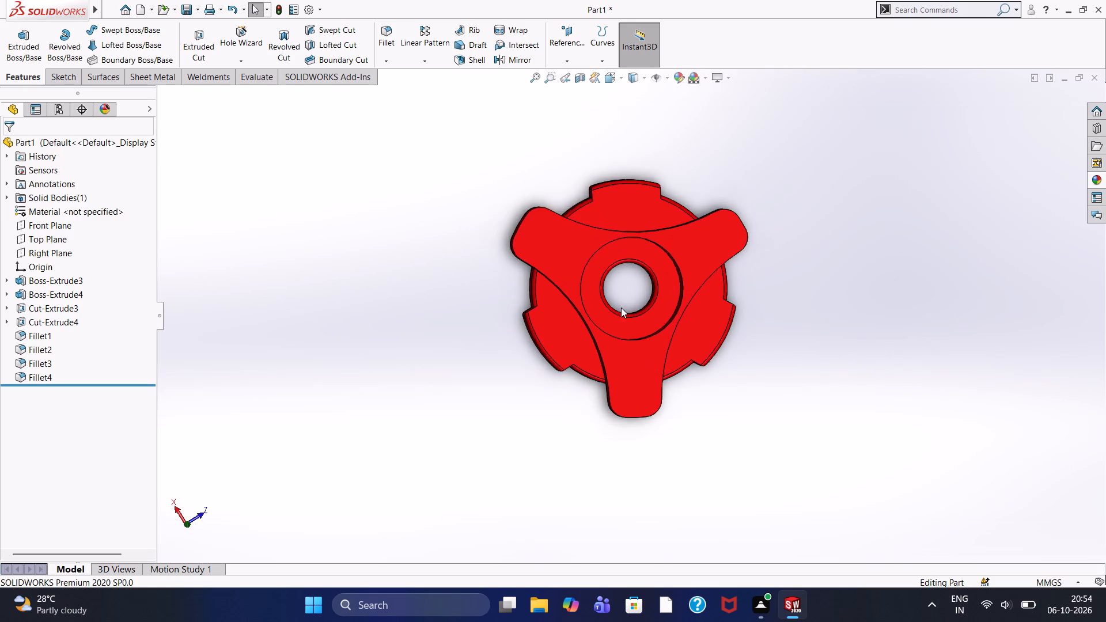
scroll(621, 308, "down", 1)
scroll(665, 274, "down", 3)
scroll(626, 281, "up", 8)
scroll(618, 311, "down", 9)
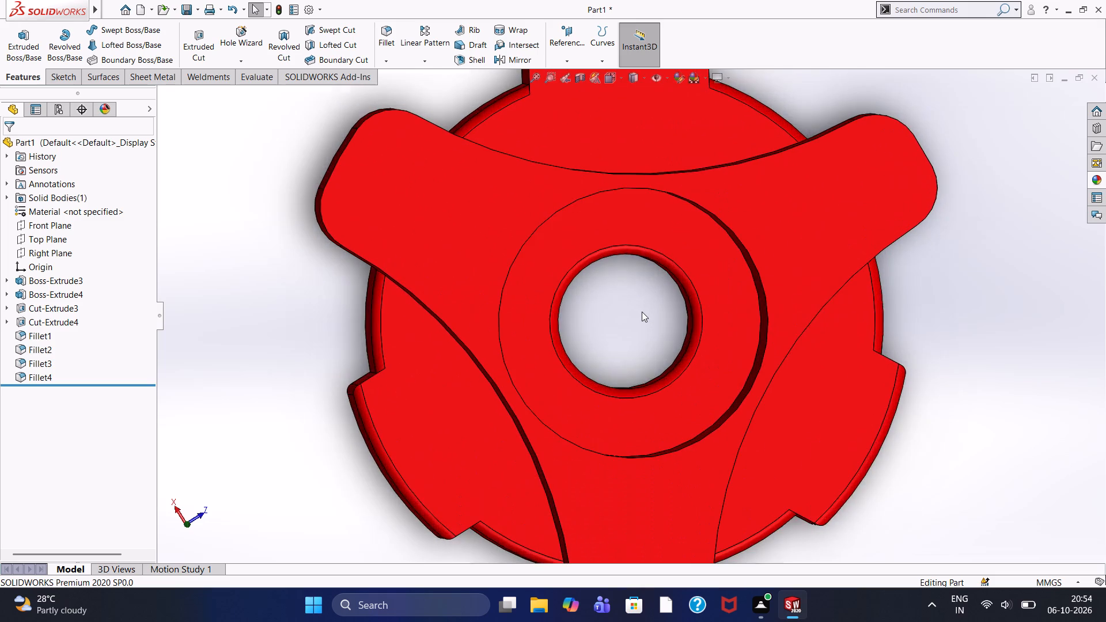
scroll(642, 312, "down", 3)
scroll(642, 312, "up", 6)
scroll(642, 311, "down", 2)
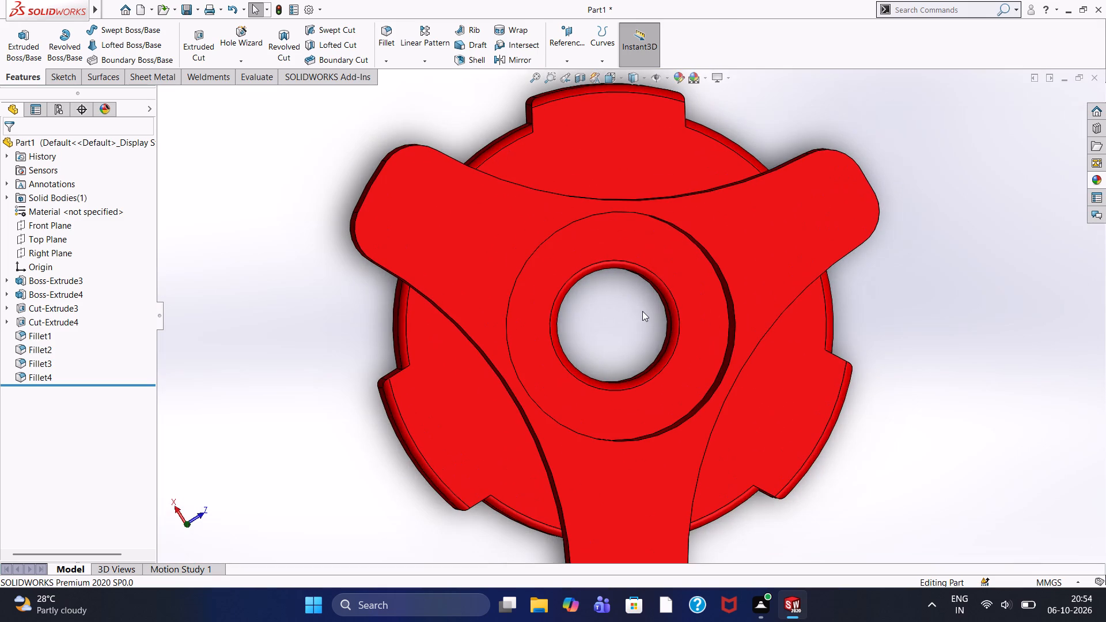
scroll(642, 311, "up", 2)
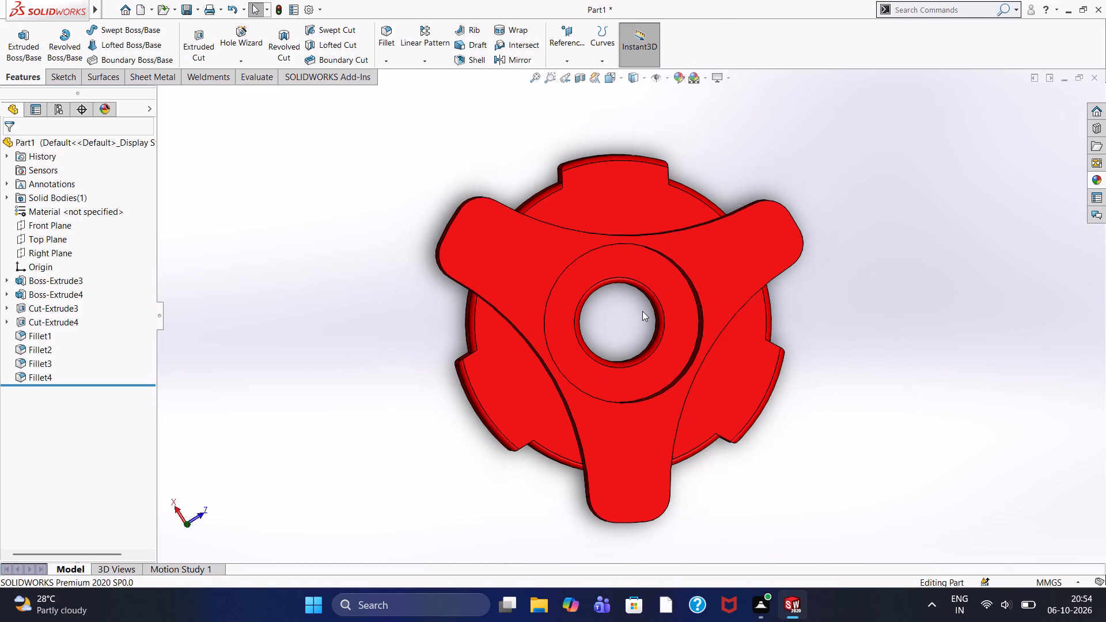
scroll(642, 311, "down", 4)
scroll(642, 311, "up", 4)
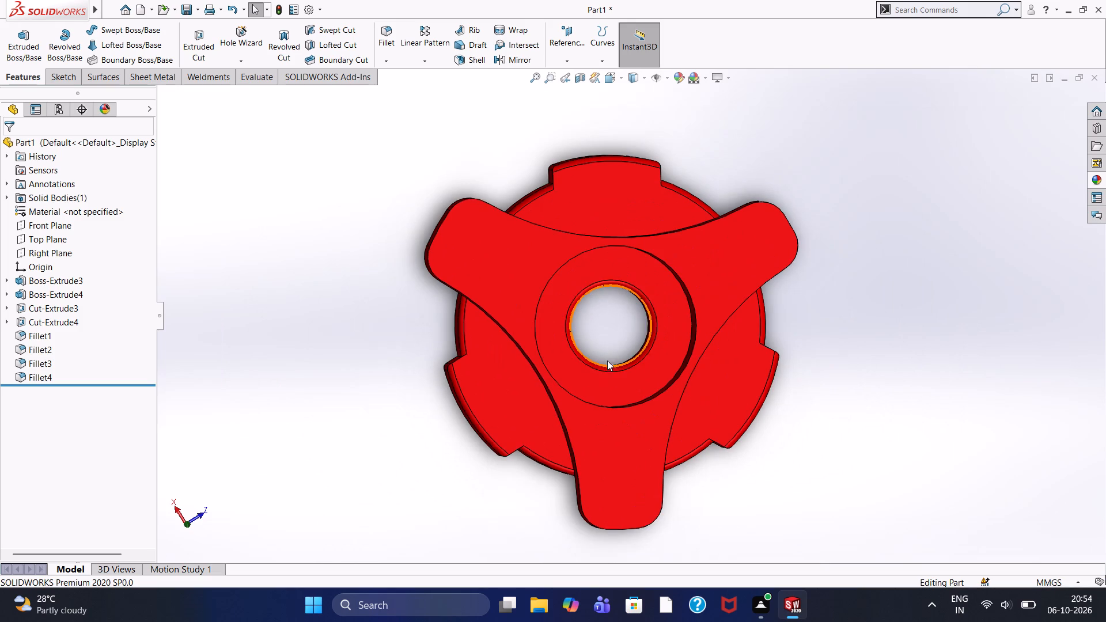
scroll(611, 342, "down", 6)
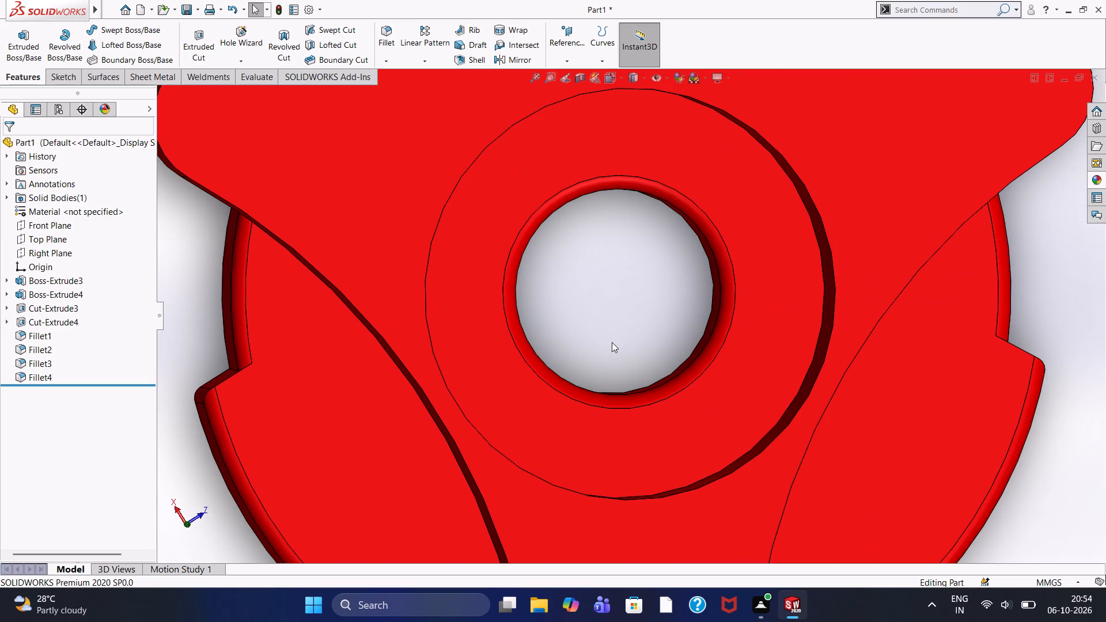
scroll(612, 342, "up", 1)
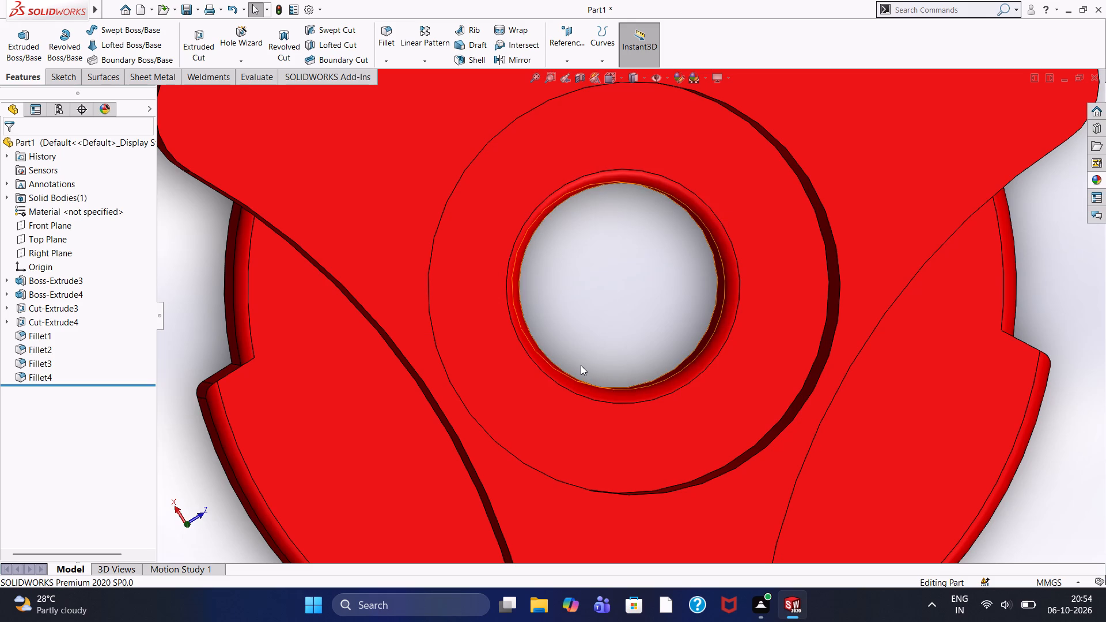
scroll(599, 375, "down", 1)
scroll(637, 339, "down", 3)
scroll(656, 322, "up", 9)
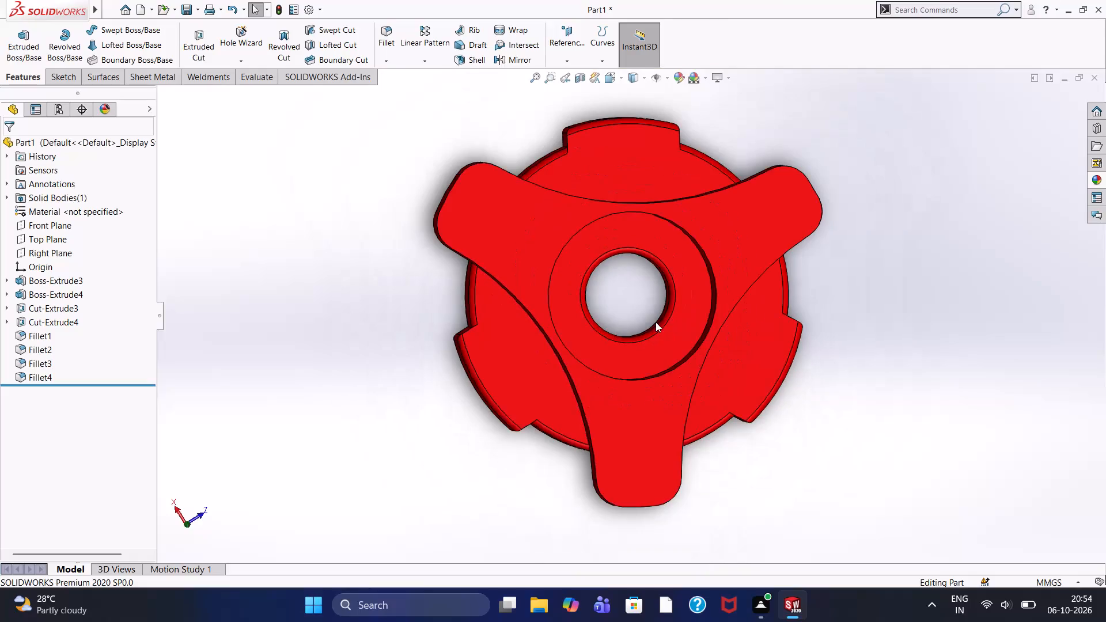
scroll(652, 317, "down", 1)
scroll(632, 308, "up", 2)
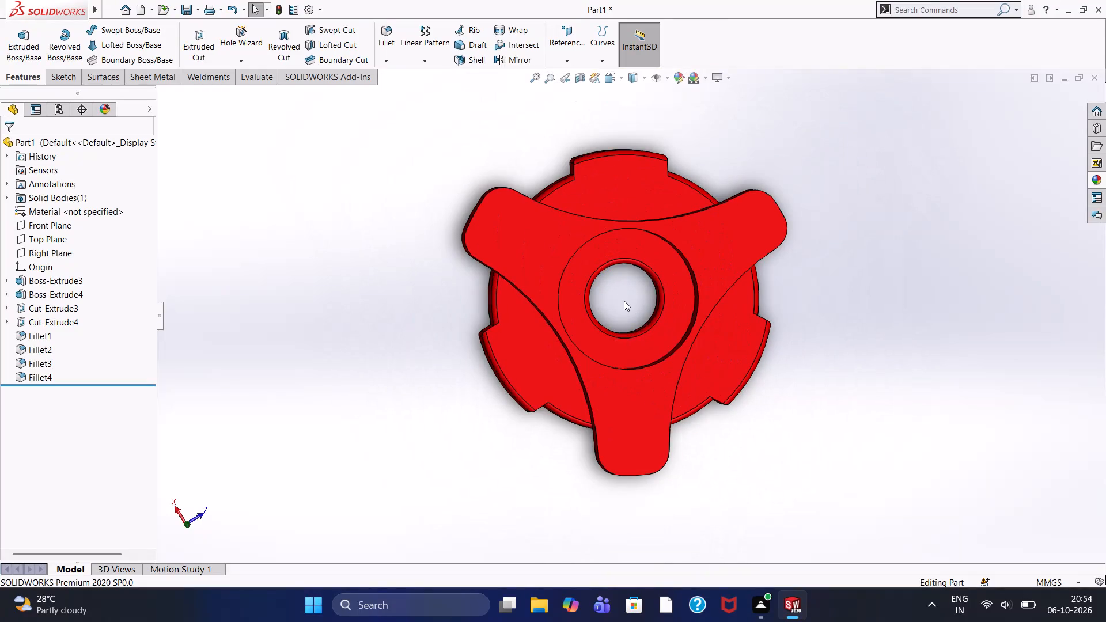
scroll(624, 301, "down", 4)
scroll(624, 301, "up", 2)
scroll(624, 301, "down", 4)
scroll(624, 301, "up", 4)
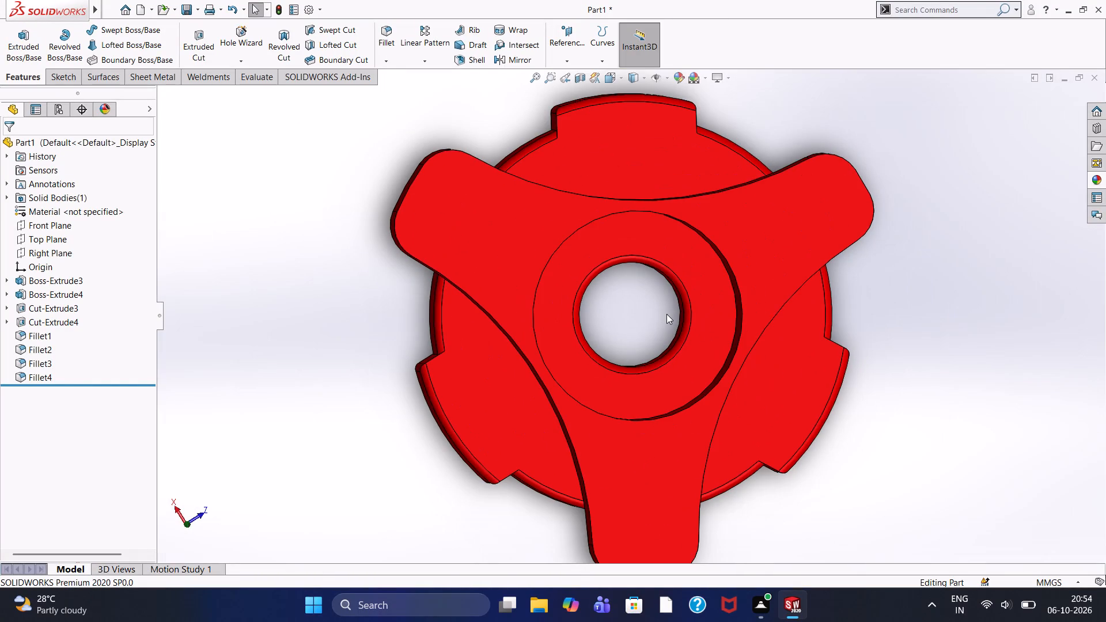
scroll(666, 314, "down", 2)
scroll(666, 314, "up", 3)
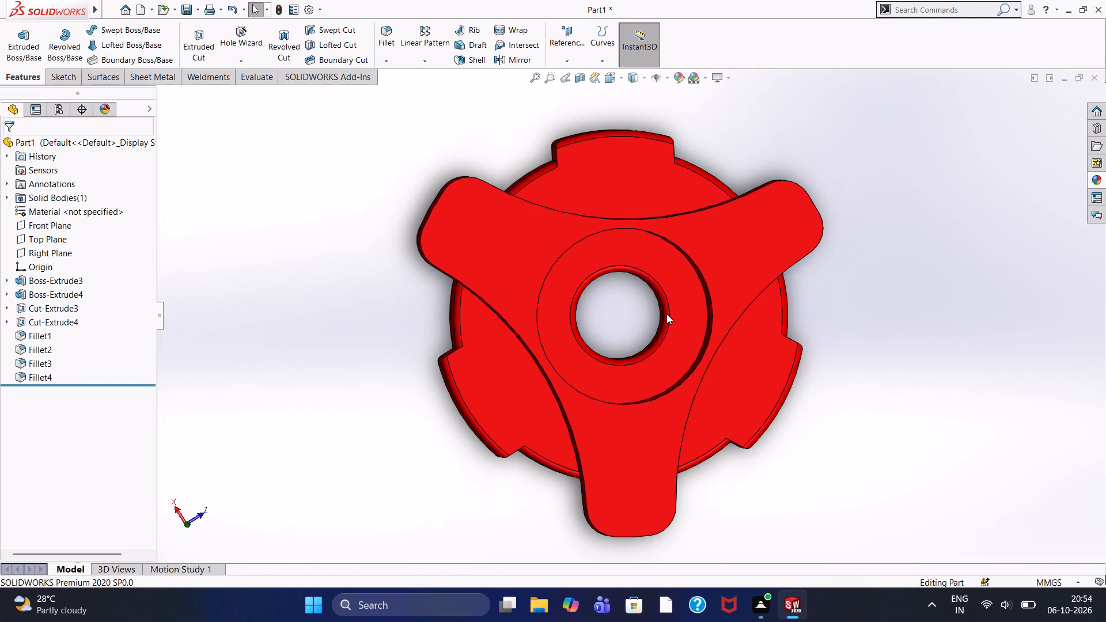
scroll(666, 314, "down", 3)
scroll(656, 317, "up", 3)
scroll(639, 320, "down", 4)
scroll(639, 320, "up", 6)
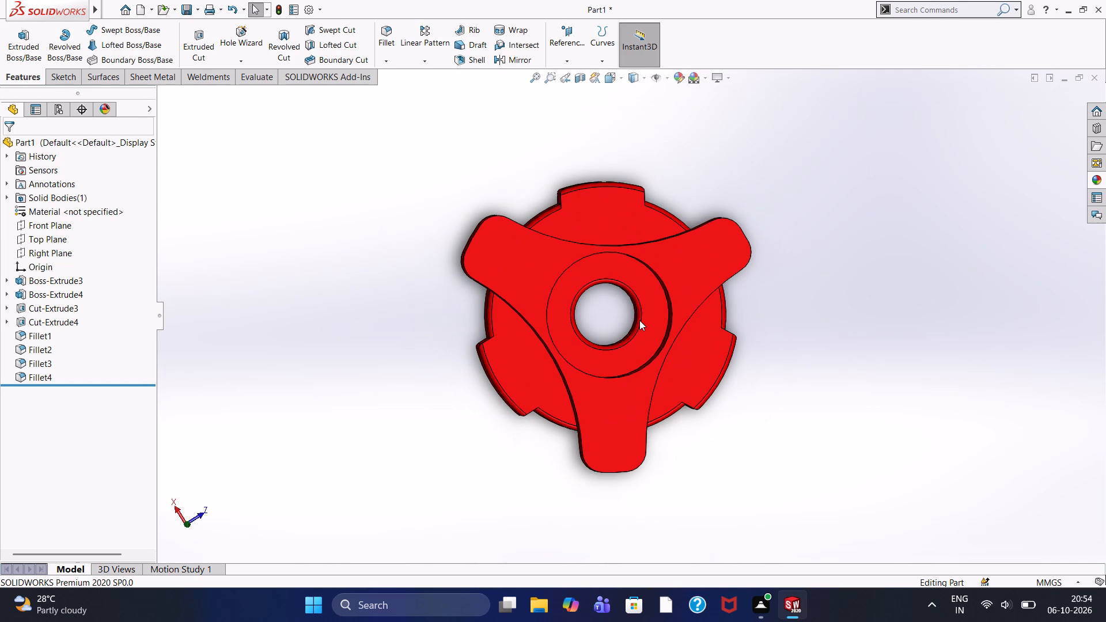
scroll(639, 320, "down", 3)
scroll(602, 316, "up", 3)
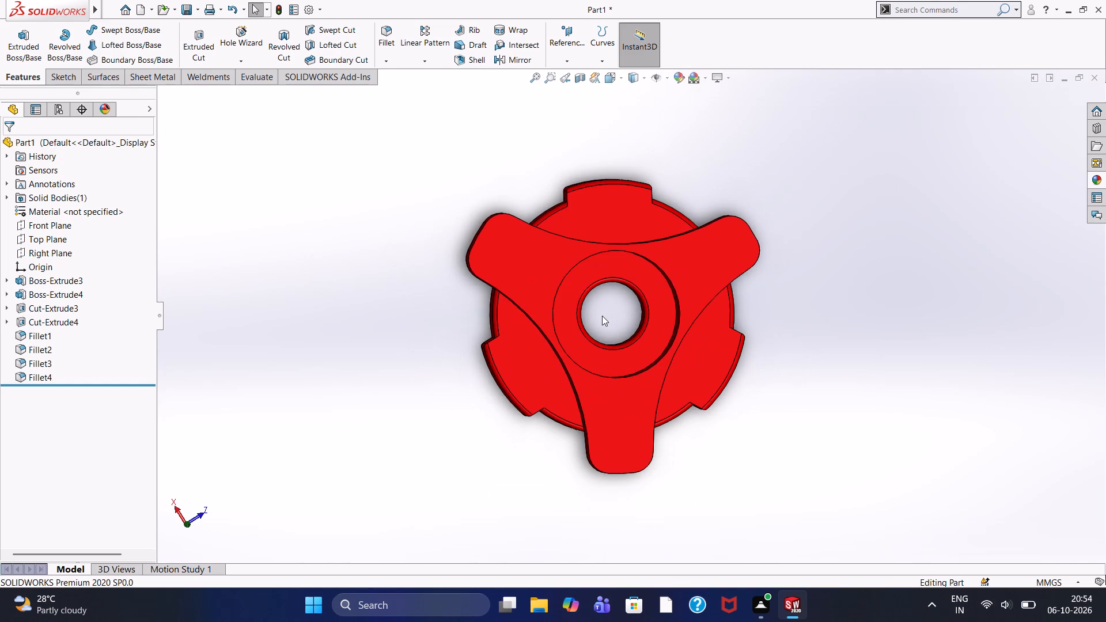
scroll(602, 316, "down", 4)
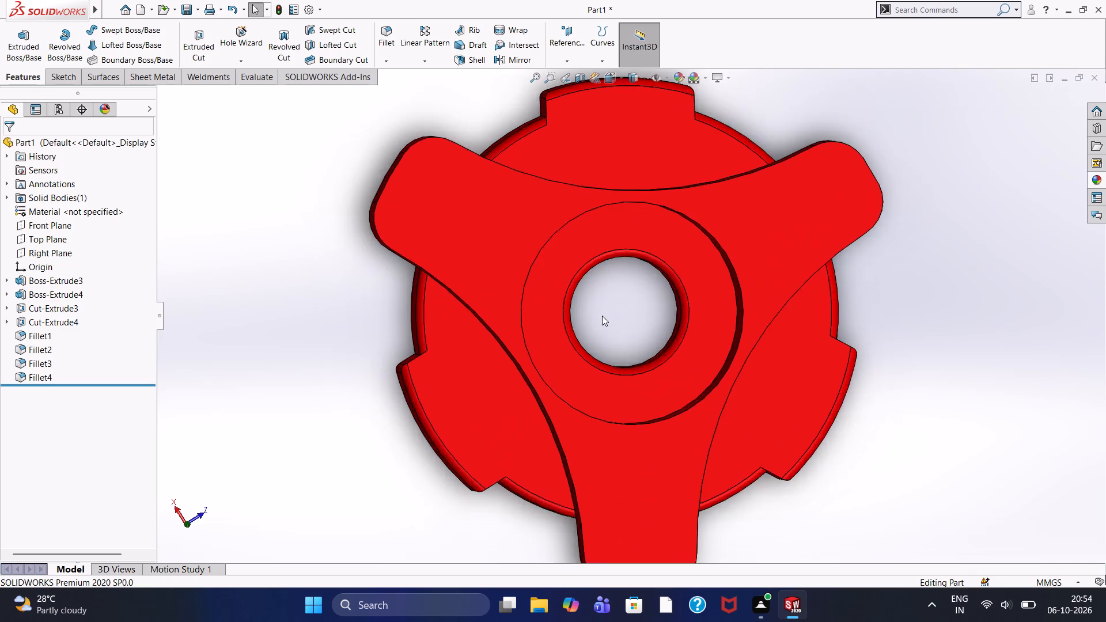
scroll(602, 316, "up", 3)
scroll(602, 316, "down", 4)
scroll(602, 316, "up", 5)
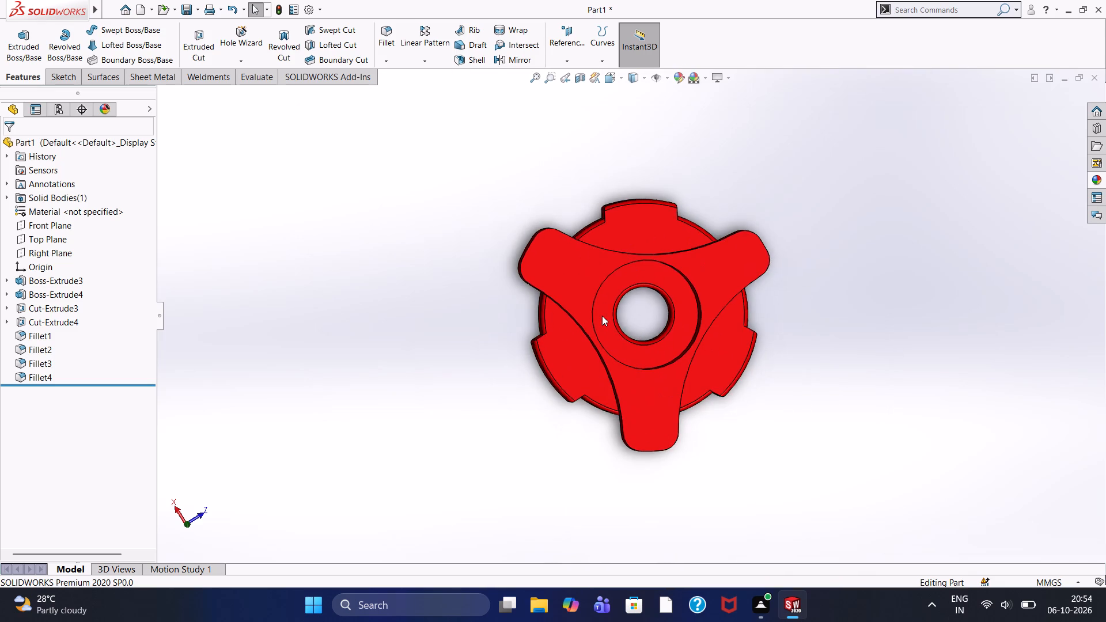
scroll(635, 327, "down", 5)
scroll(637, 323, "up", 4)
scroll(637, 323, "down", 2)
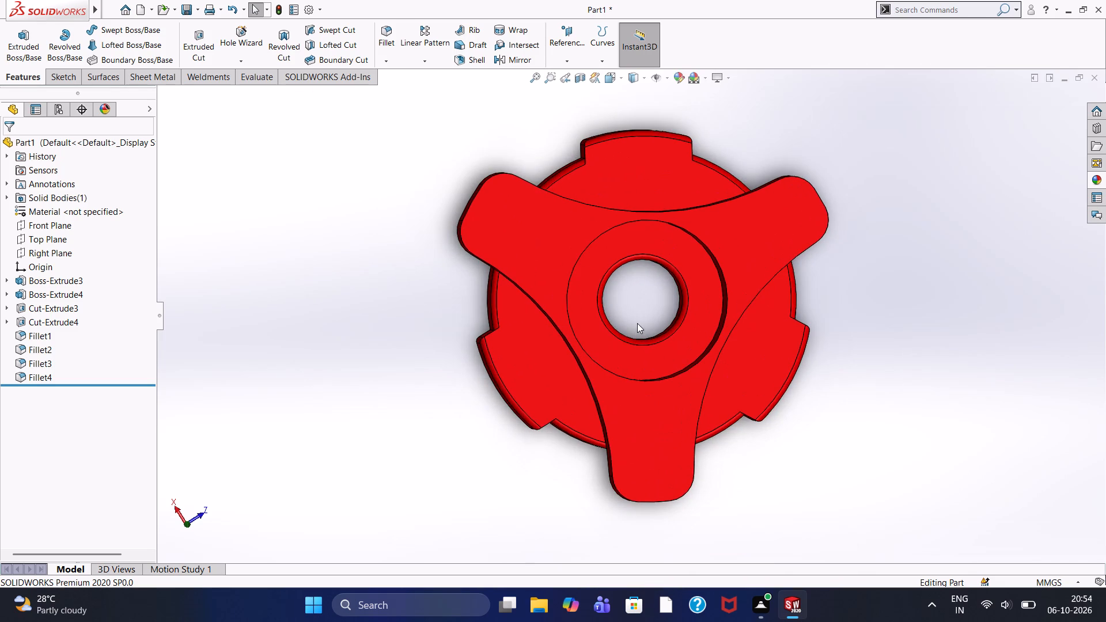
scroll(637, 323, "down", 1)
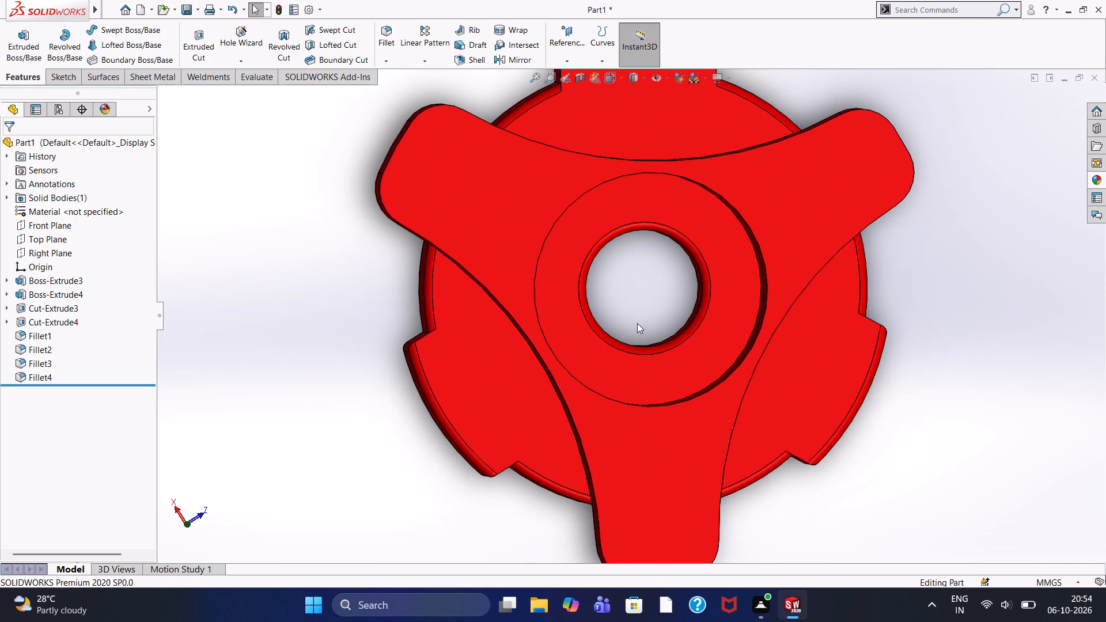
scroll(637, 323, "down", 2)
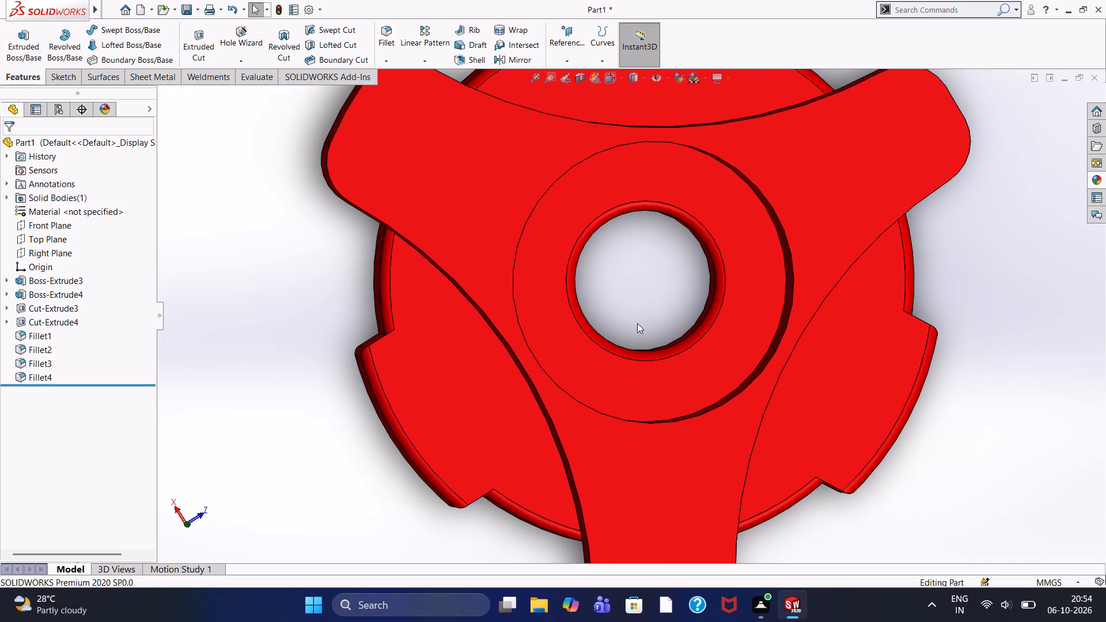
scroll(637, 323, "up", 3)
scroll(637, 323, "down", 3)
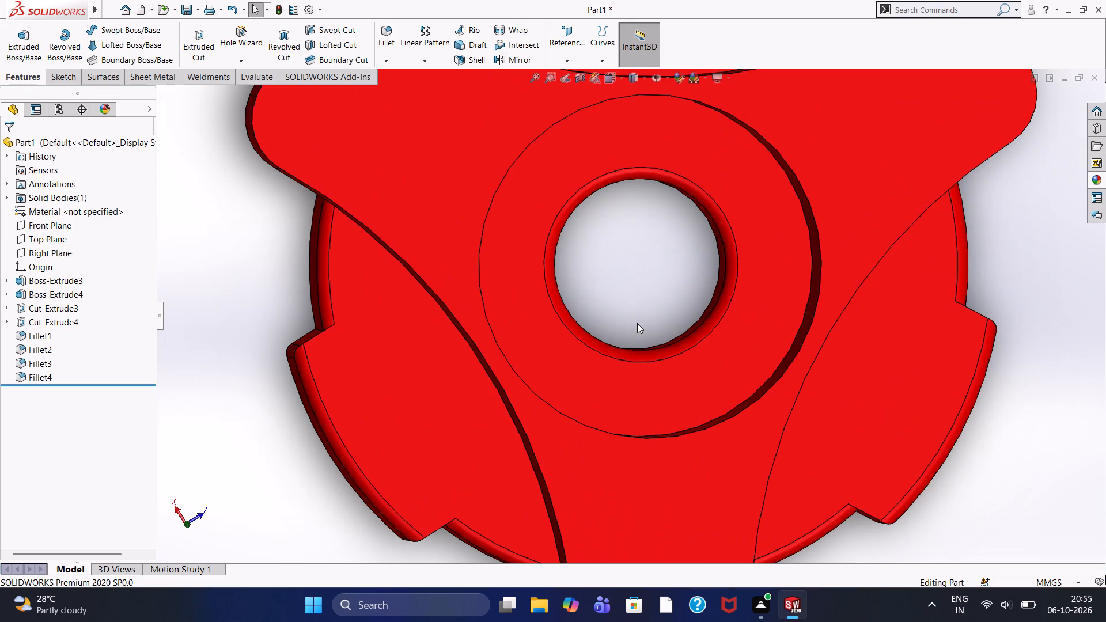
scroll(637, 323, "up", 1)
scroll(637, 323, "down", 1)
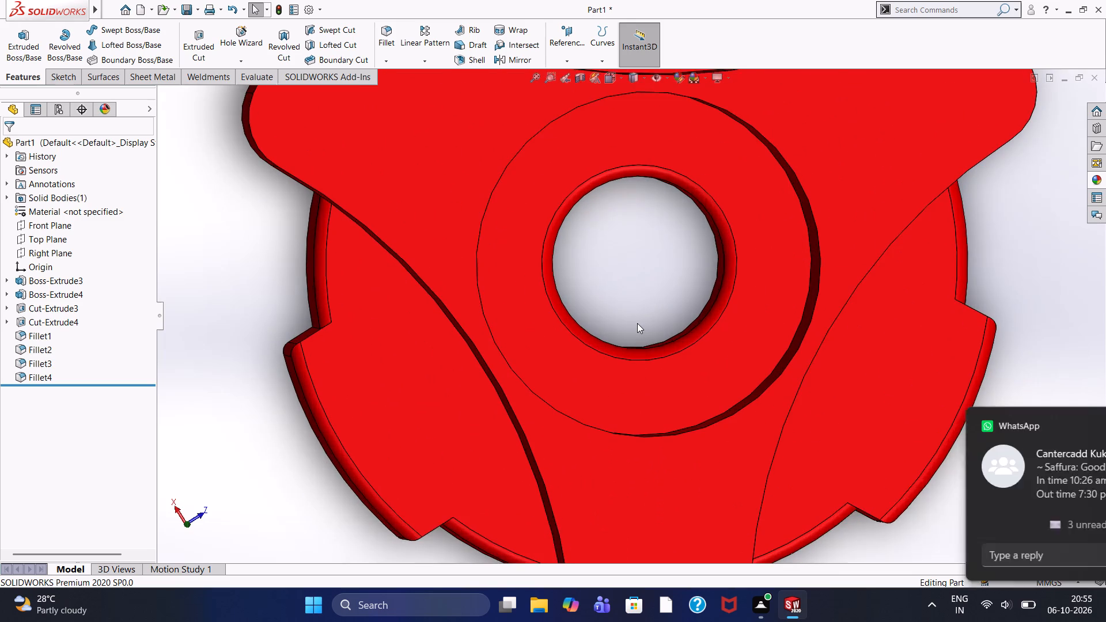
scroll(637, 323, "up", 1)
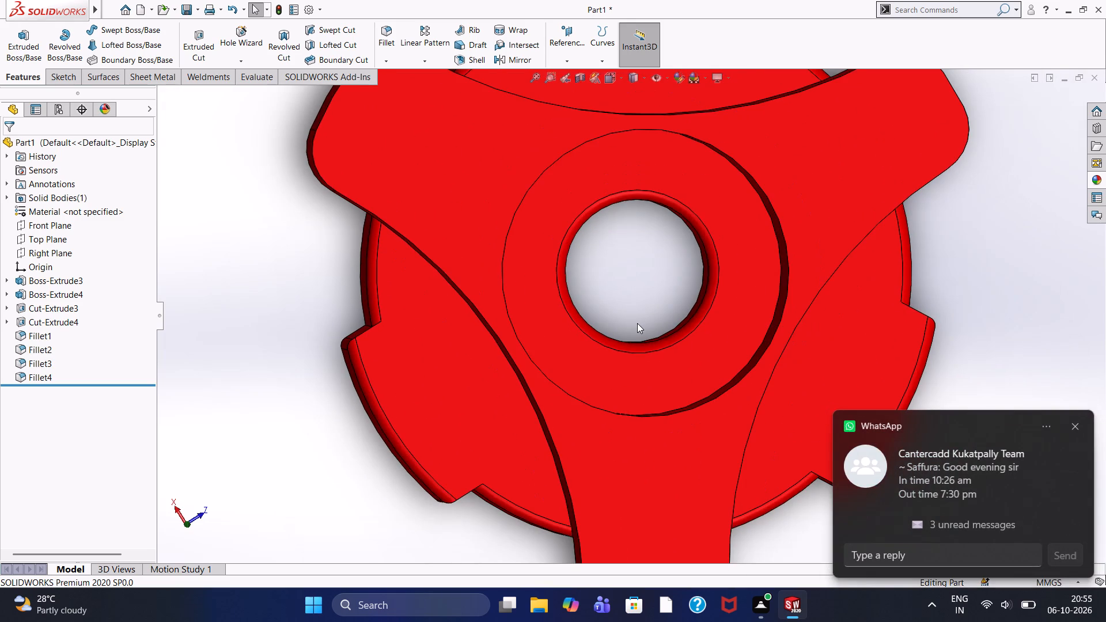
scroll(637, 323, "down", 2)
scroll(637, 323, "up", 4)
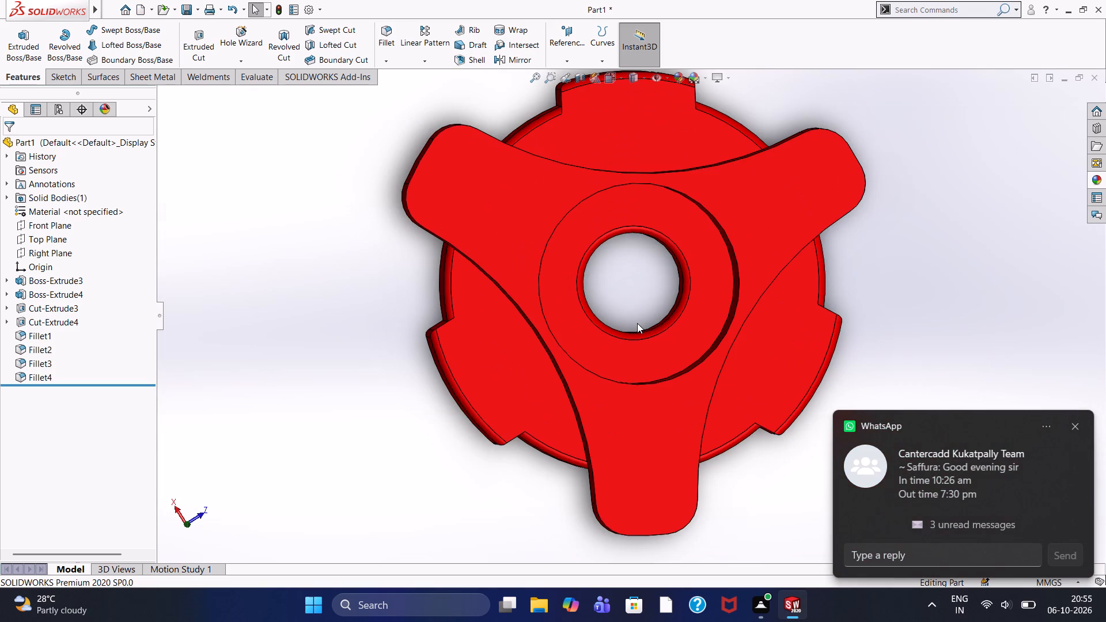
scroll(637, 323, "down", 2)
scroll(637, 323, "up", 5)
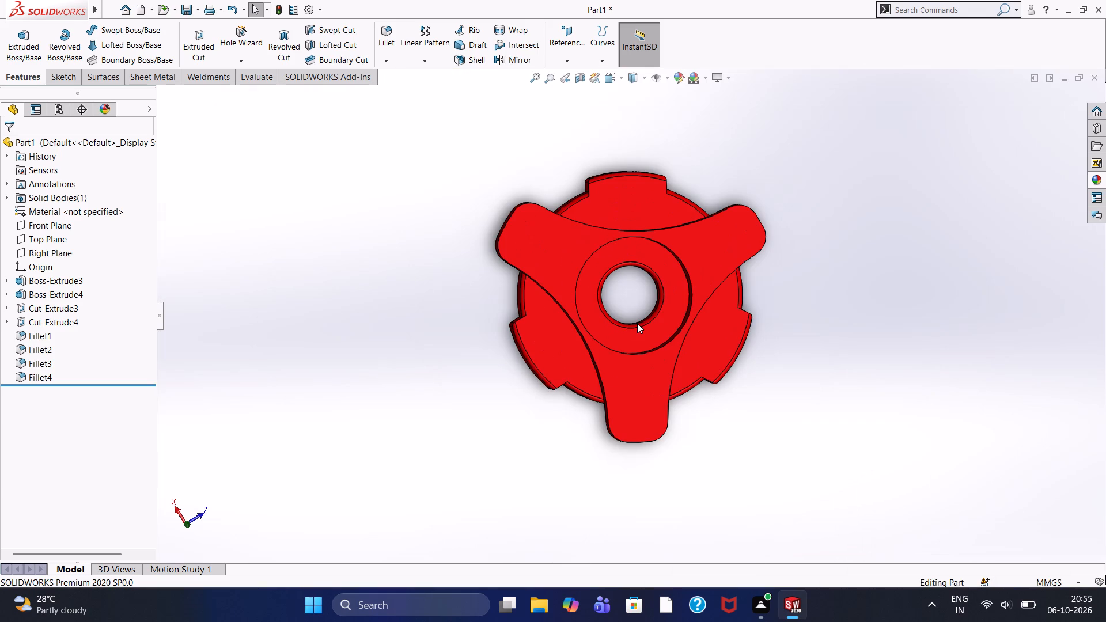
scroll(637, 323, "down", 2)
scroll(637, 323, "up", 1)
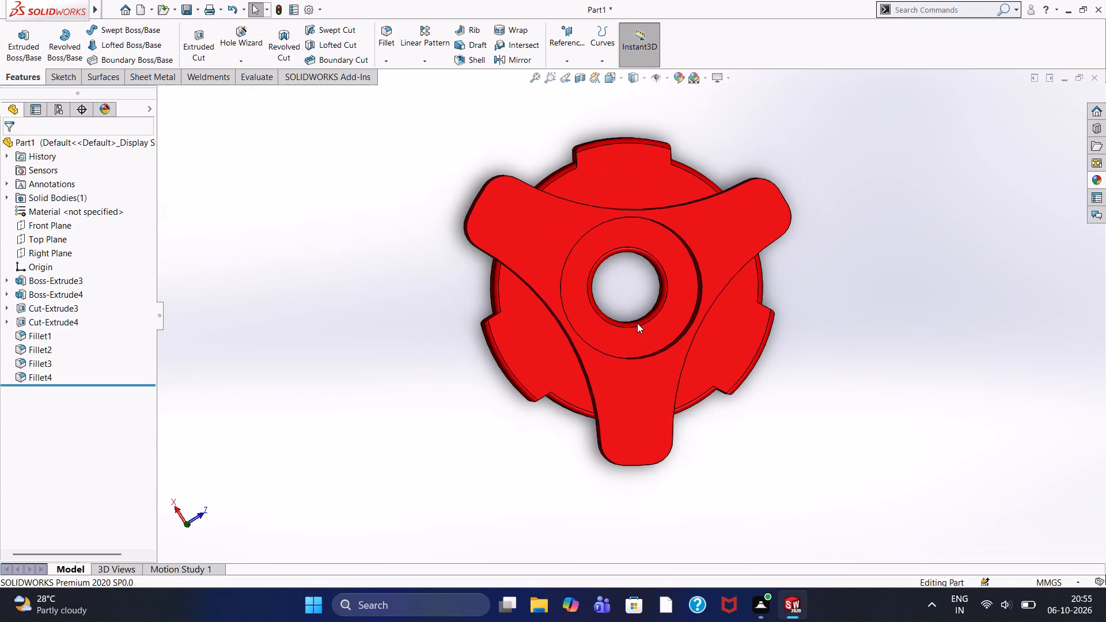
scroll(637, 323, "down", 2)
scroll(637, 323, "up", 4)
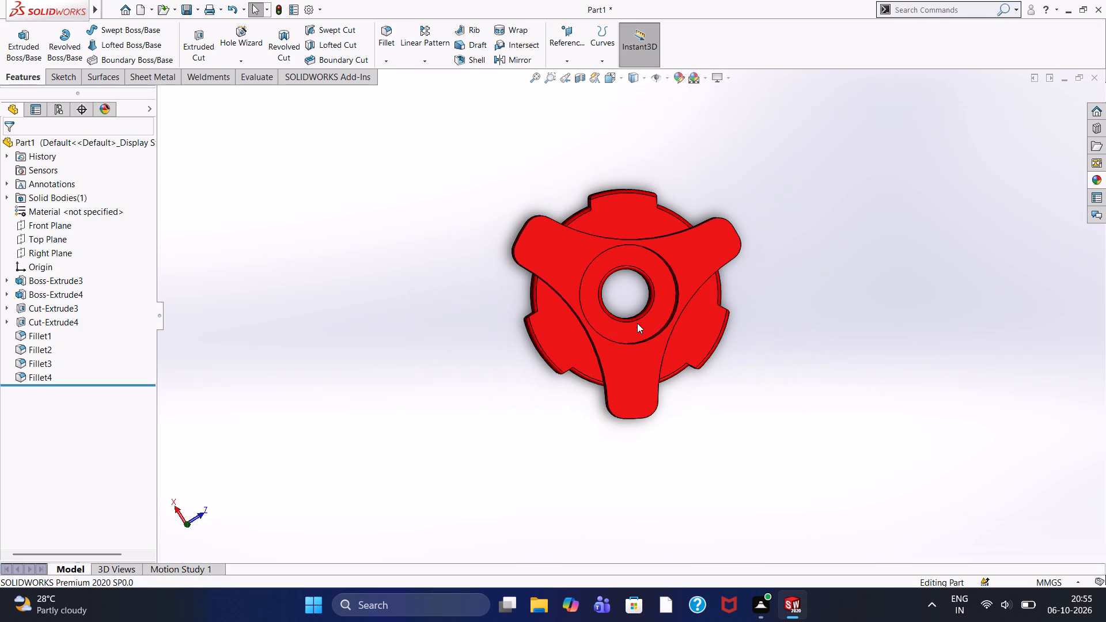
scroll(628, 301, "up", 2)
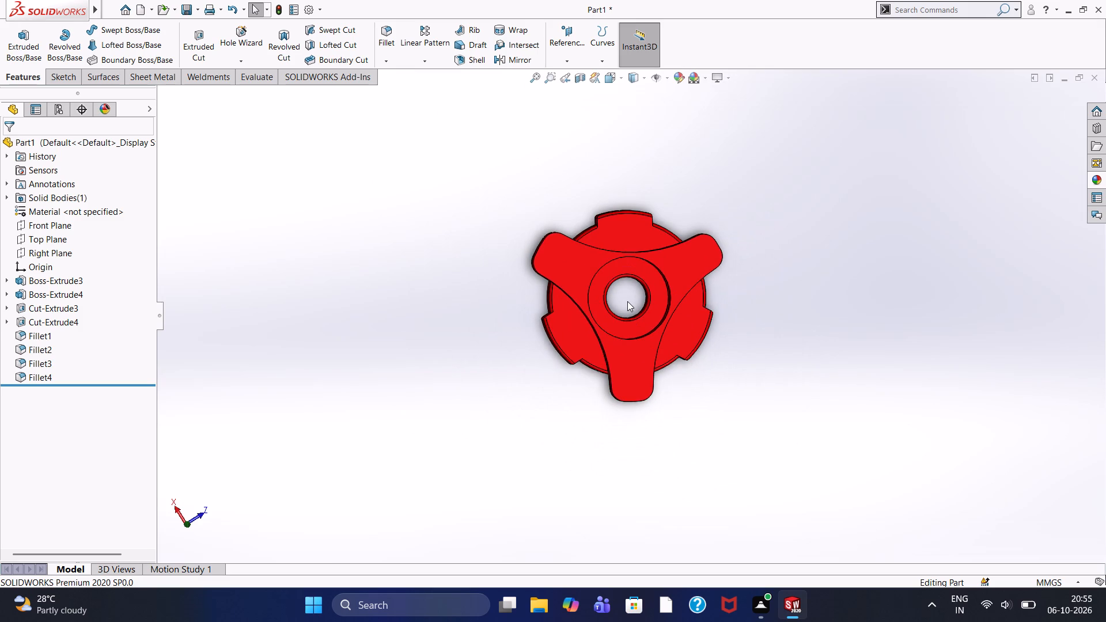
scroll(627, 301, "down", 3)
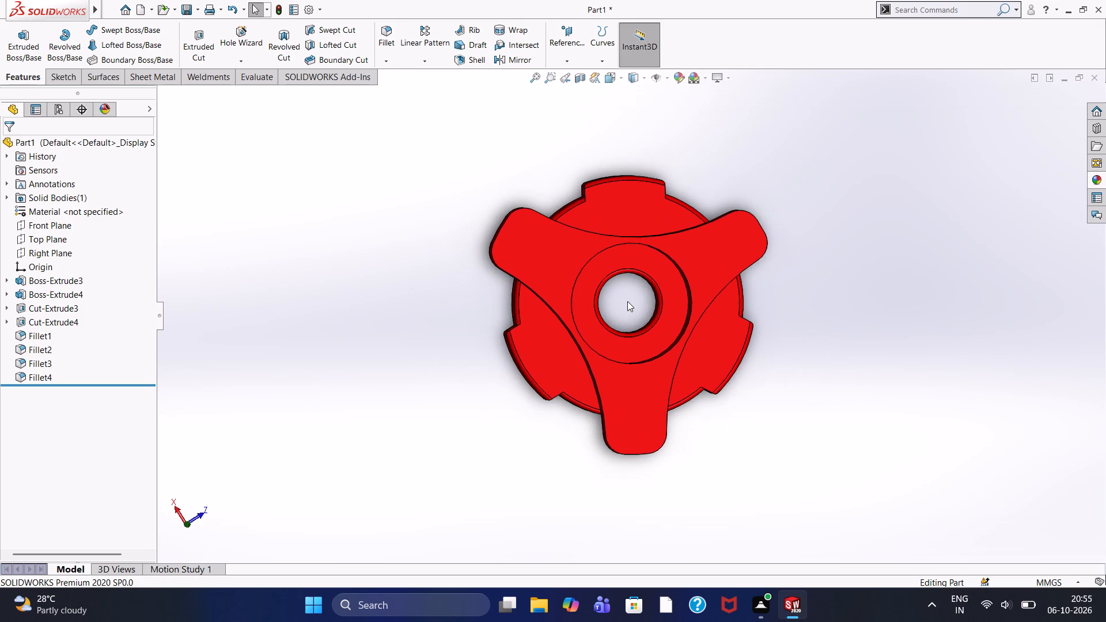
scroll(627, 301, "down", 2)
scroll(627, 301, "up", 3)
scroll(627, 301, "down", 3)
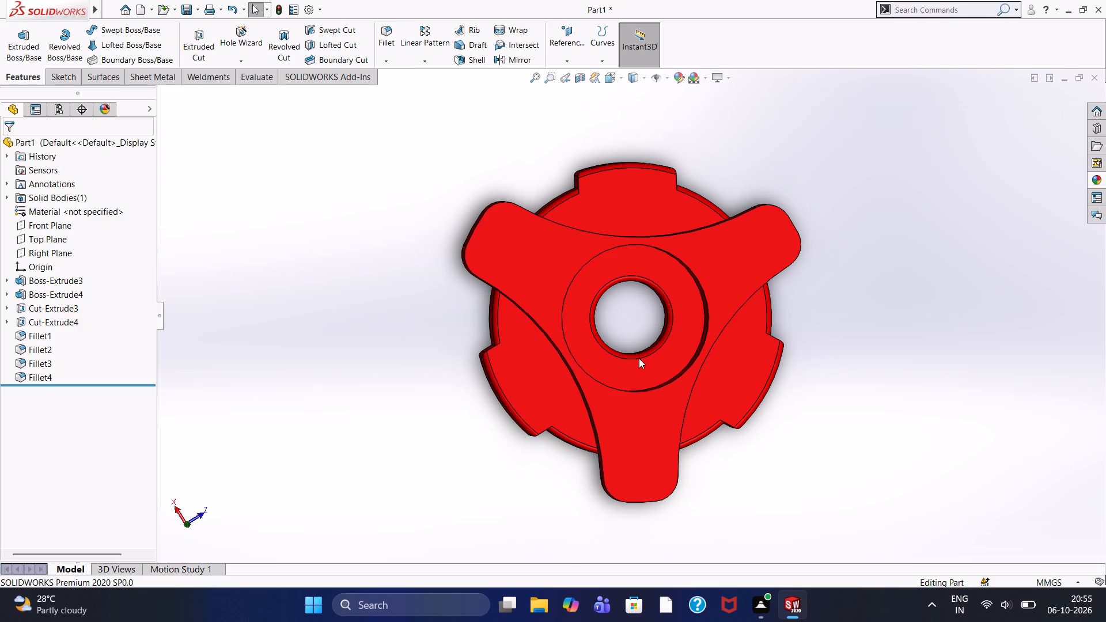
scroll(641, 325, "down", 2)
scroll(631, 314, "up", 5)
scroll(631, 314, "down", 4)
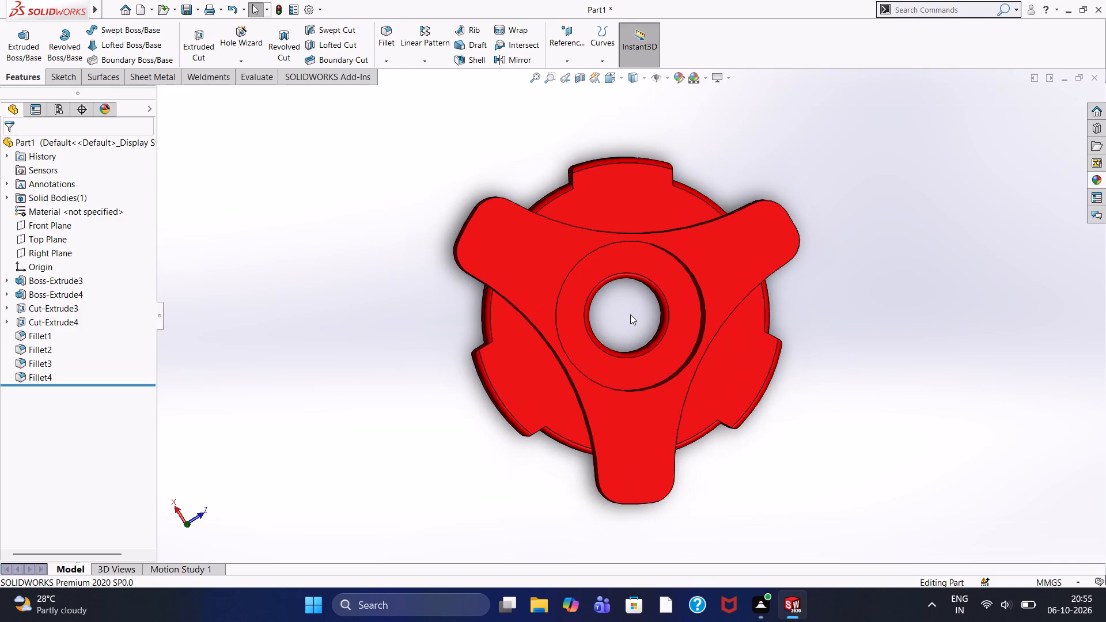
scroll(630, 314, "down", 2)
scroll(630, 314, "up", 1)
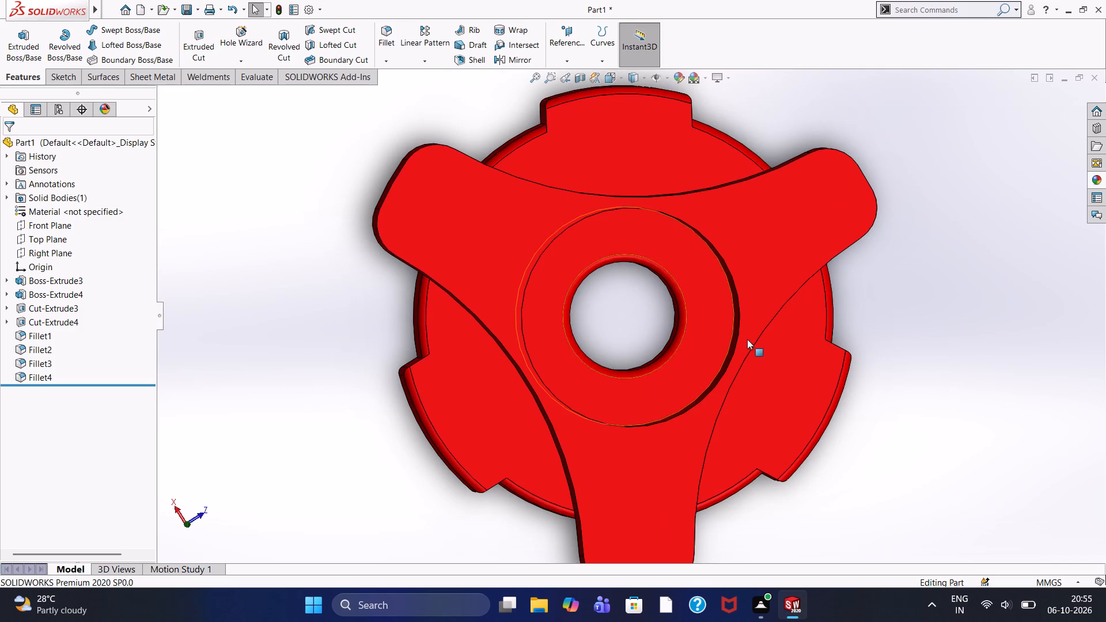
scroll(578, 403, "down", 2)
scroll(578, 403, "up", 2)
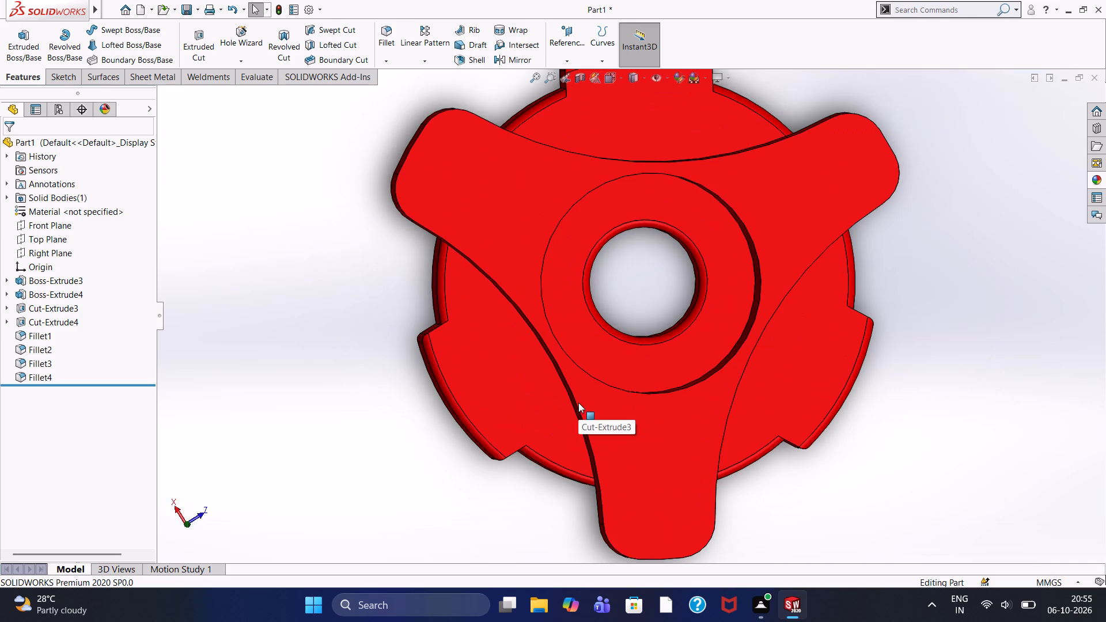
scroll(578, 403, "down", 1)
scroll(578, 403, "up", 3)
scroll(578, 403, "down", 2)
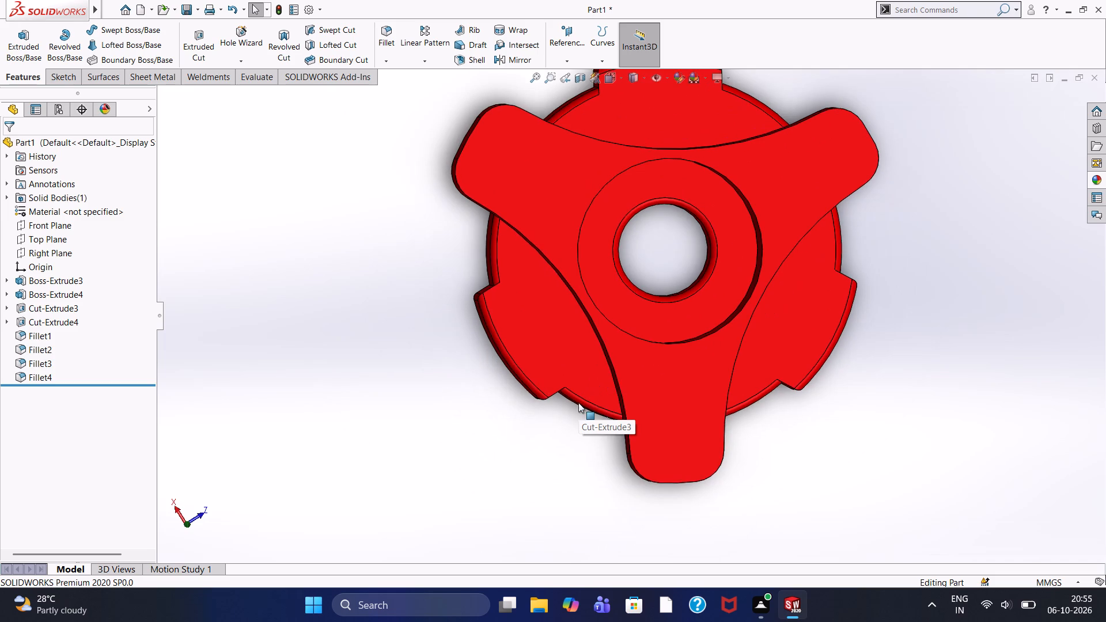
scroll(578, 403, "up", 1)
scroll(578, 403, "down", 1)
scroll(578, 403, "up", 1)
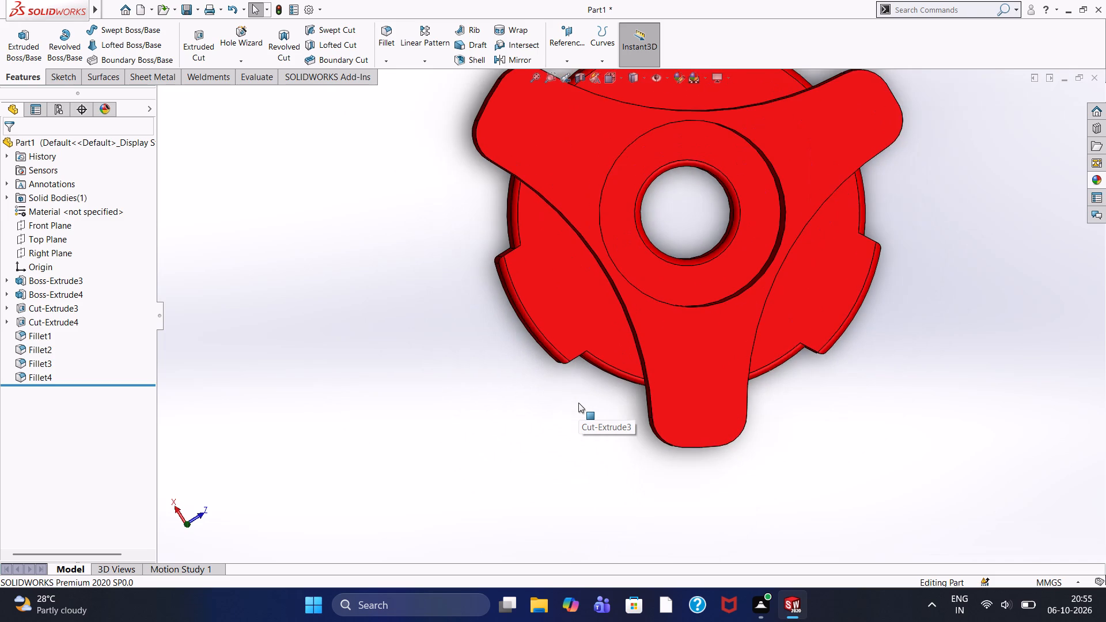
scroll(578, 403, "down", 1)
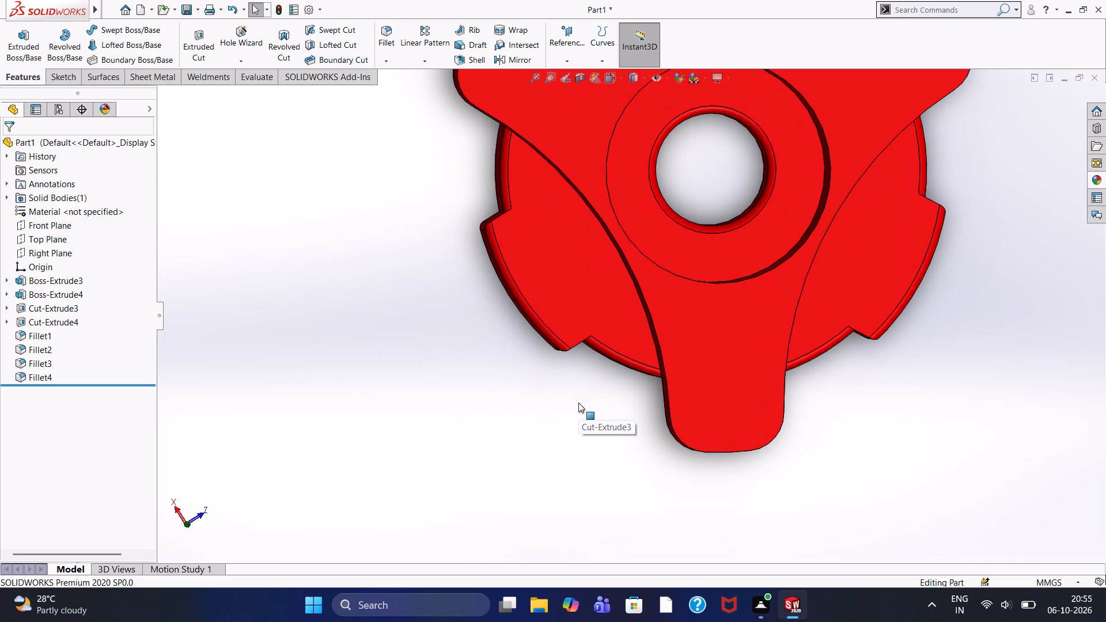
Examine the lower arm's rounded end and the adjoining notched, filleted base rim nearly straight on.
scroll(578, 403, "down", 1)
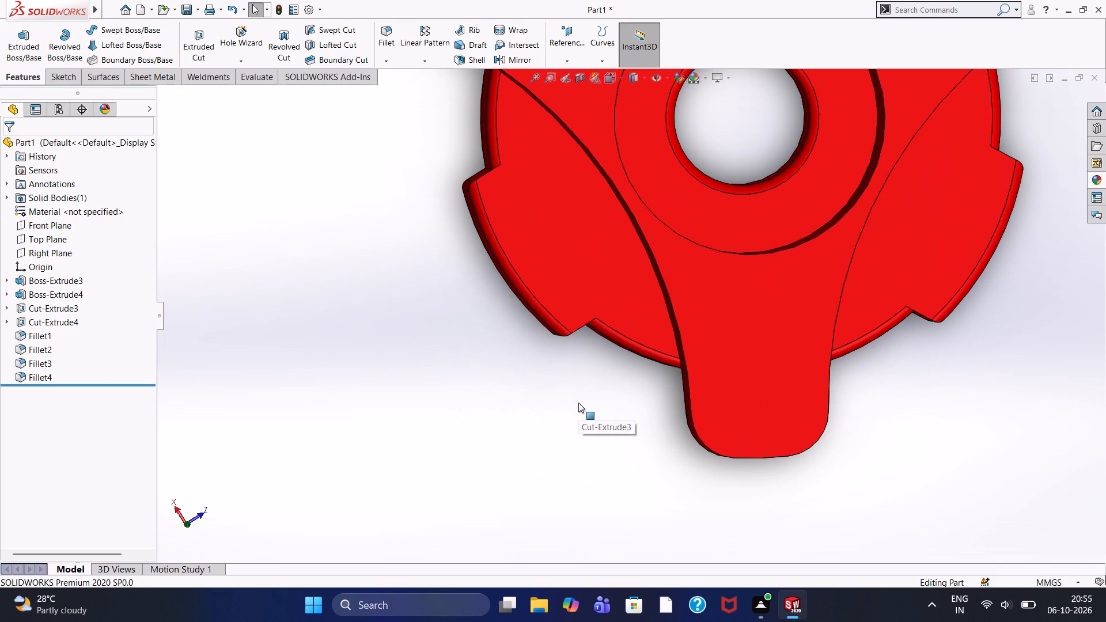
scroll(578, 403, "down", 1)
scroll(579, 403, "up", 2)
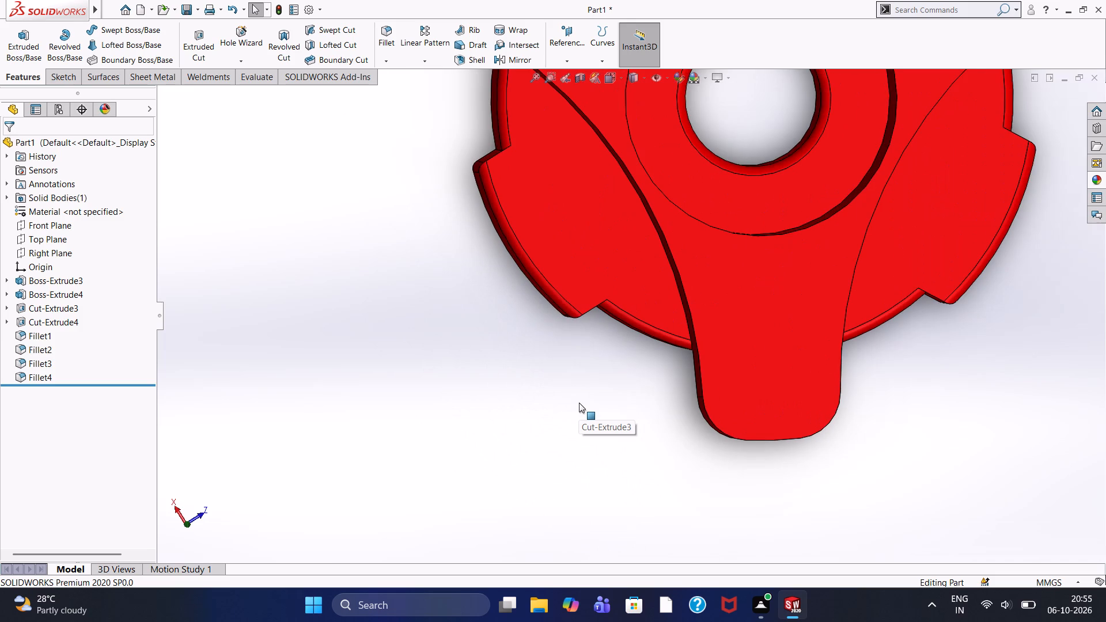
scroll(579, 403, "down", 2)
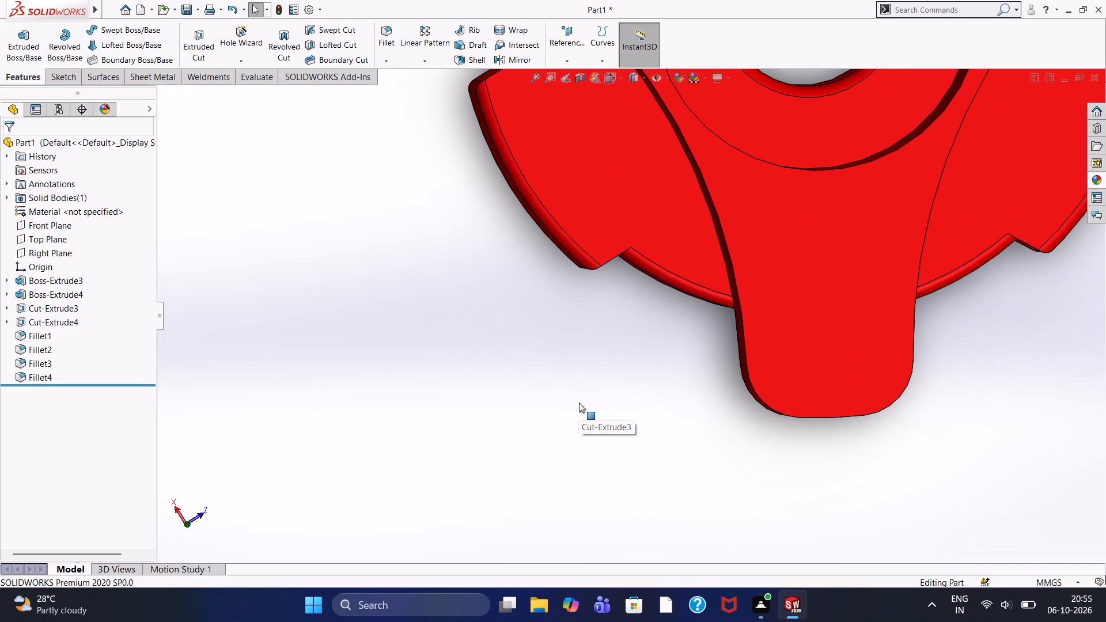
scroll(579, 403, "up", 1)
scroll(579, 403, "down", 3)
scroll(581, 400, "up", 5)
scroll(637, 290, "up", 4)
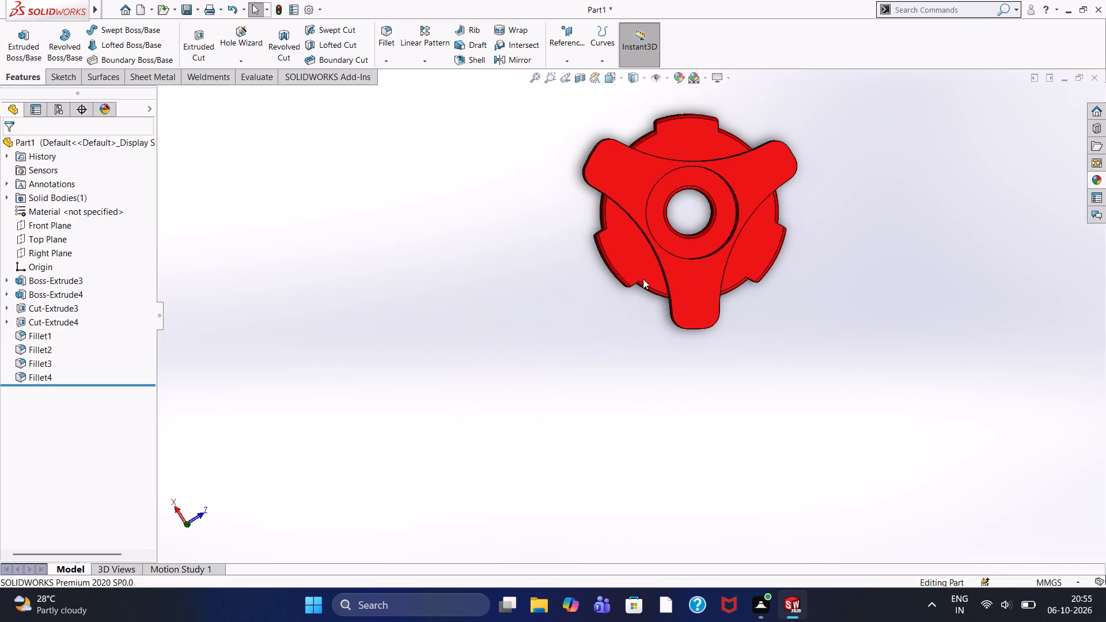
Examine the upper two arms, the base tab between them and the circular recess at varying distances.
scroll(694, 218, "down", 2)
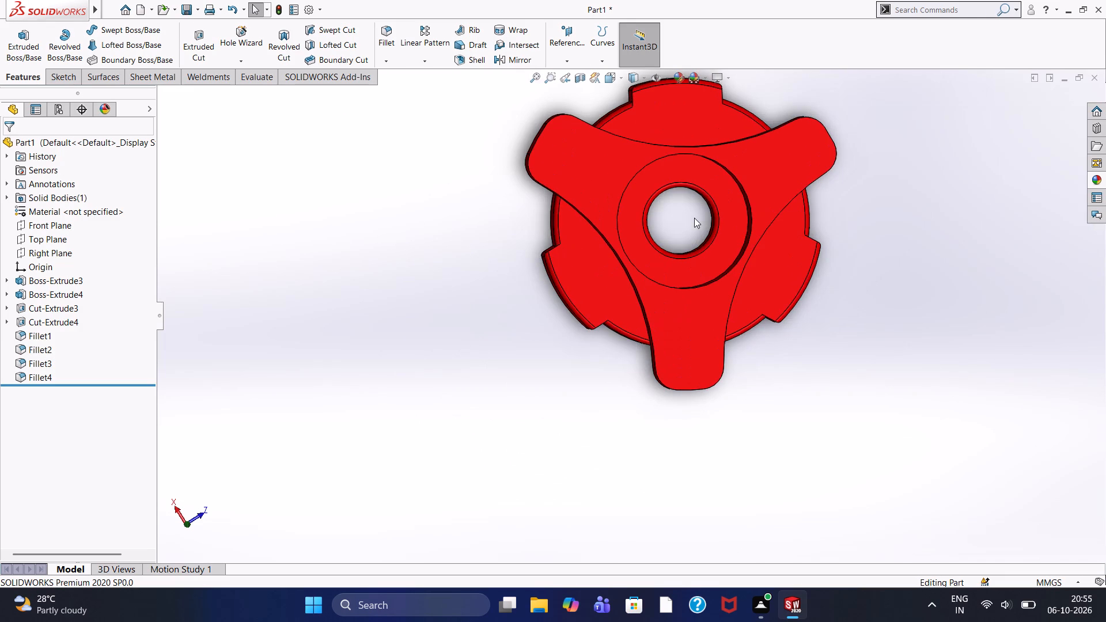
scroll(694, 218, "down", 4)
scroll(654, 245, "up", 3)
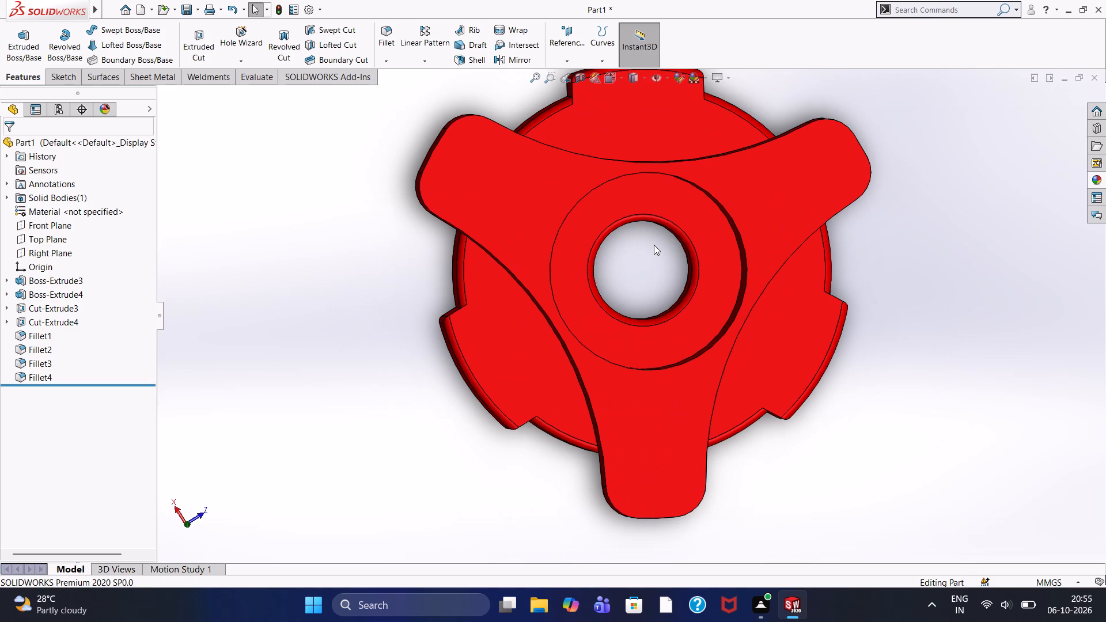
scroll(654, 245, "up", 2)
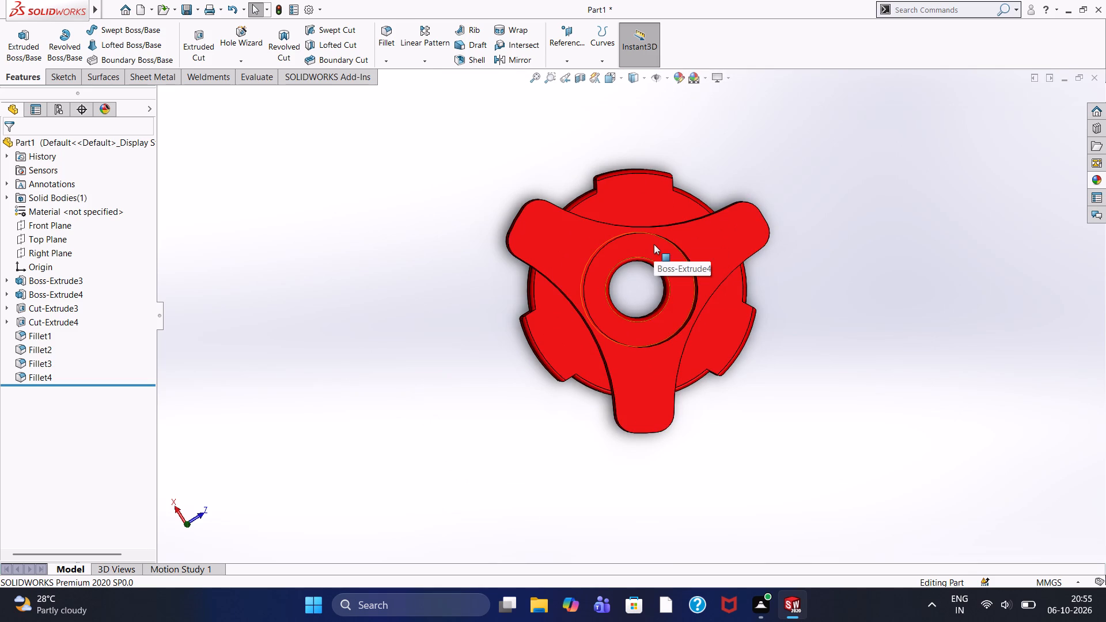
scroll(654, 244, "down", 2)
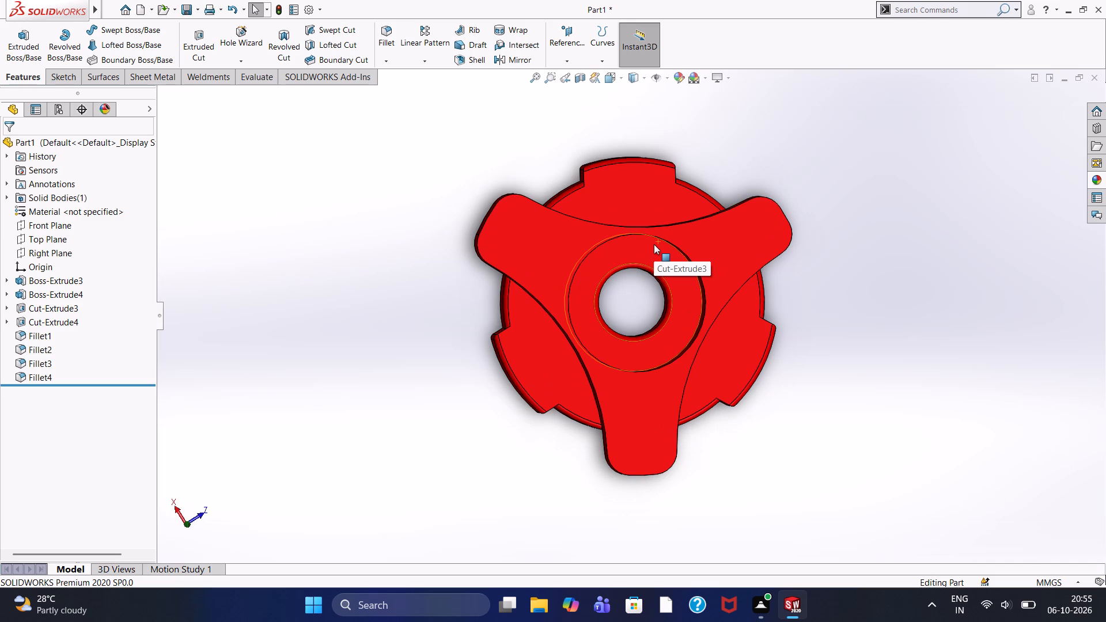
scroll(654, 244, "down", 1)
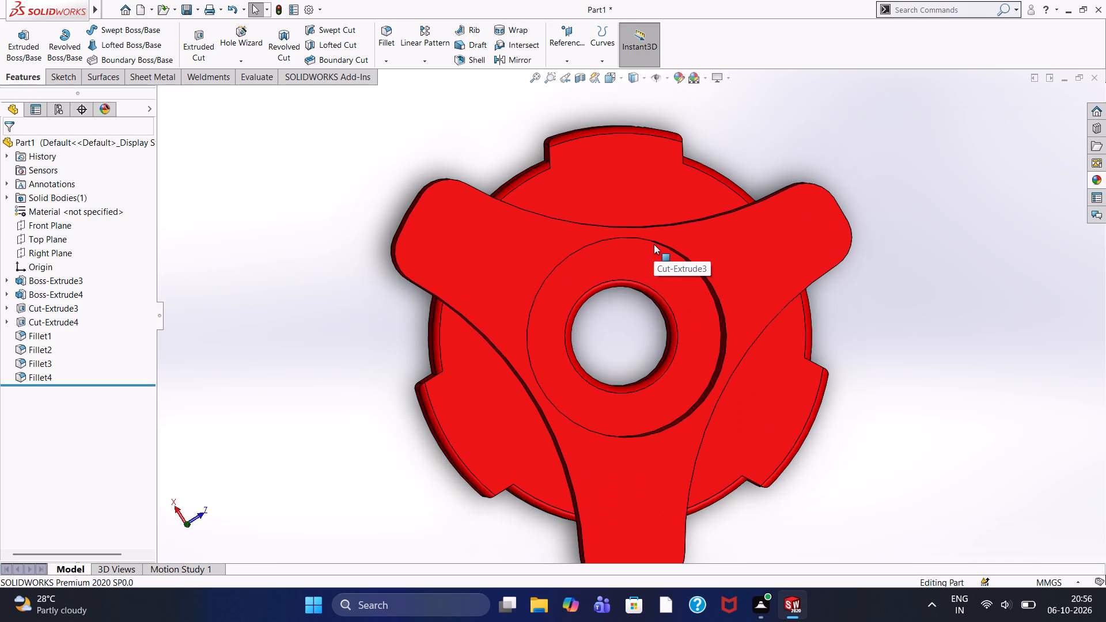
scroll(654, 244, "down", 2)
scroll(654, 244, "up", 1)
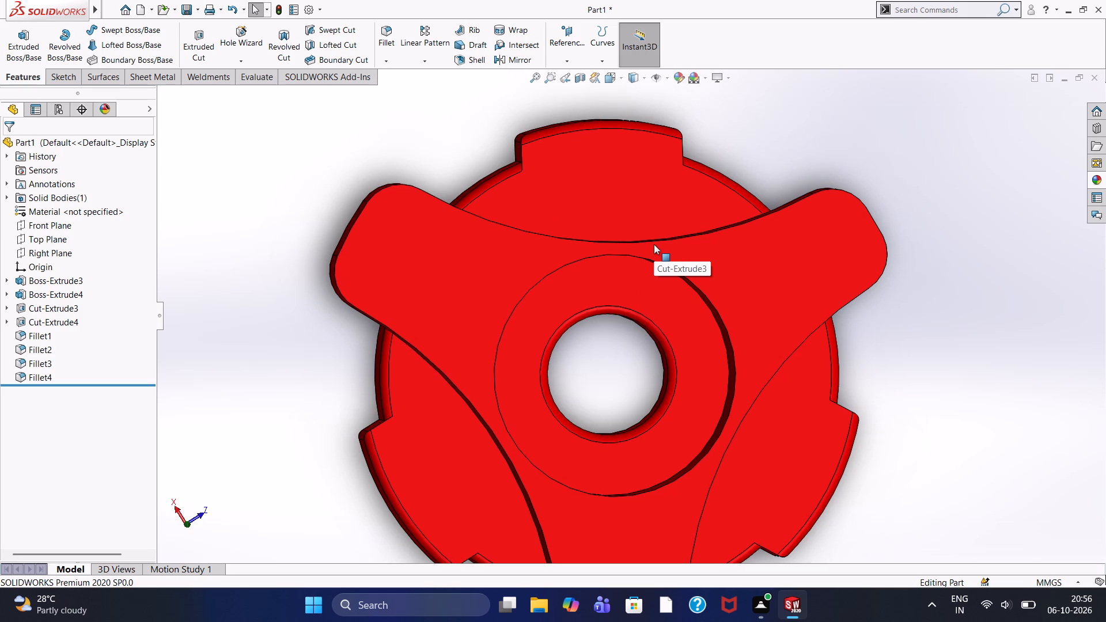
scroll(654, 244, "down", 2)
scroll(654, 244, "up", 1)
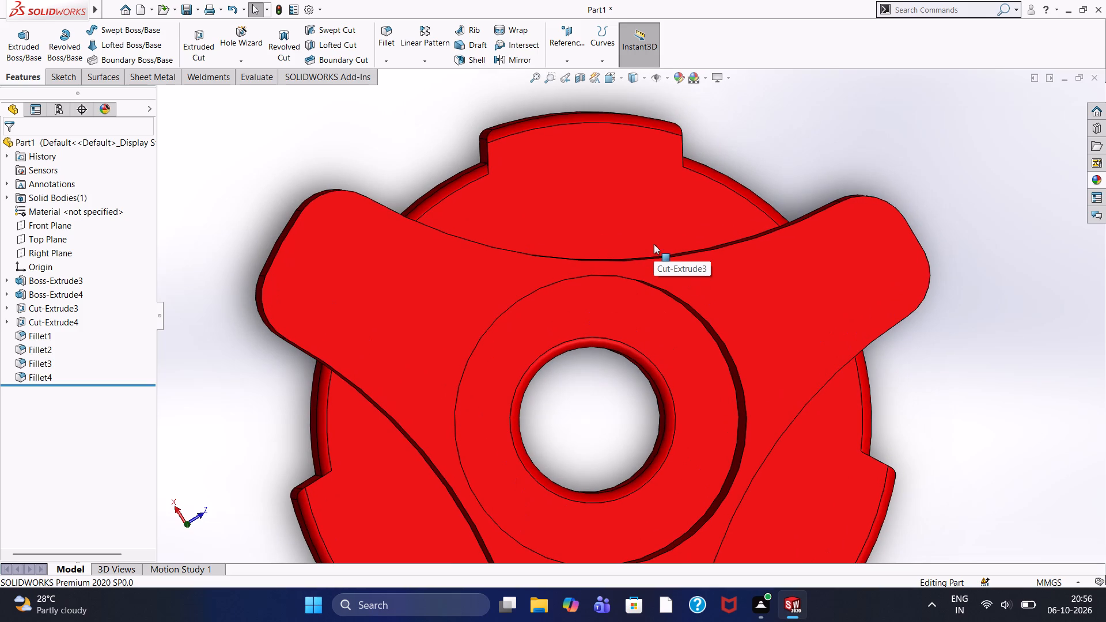
scroll(654, 244, "down", 1)
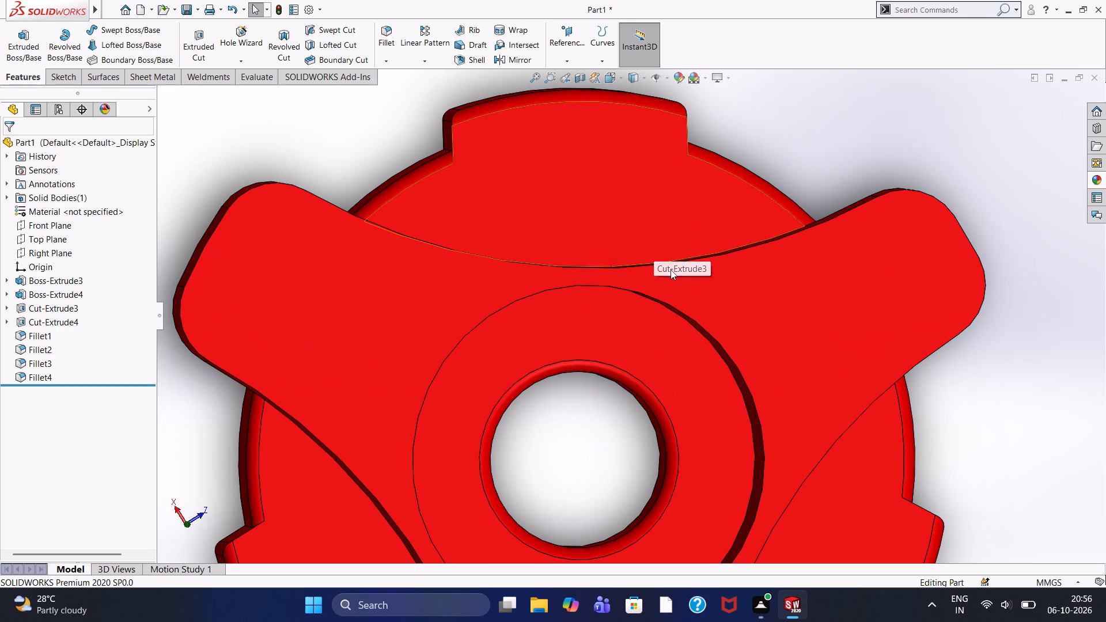
scroll(676, 272, "down", 2)
scroll(694, 251, "up", 4)
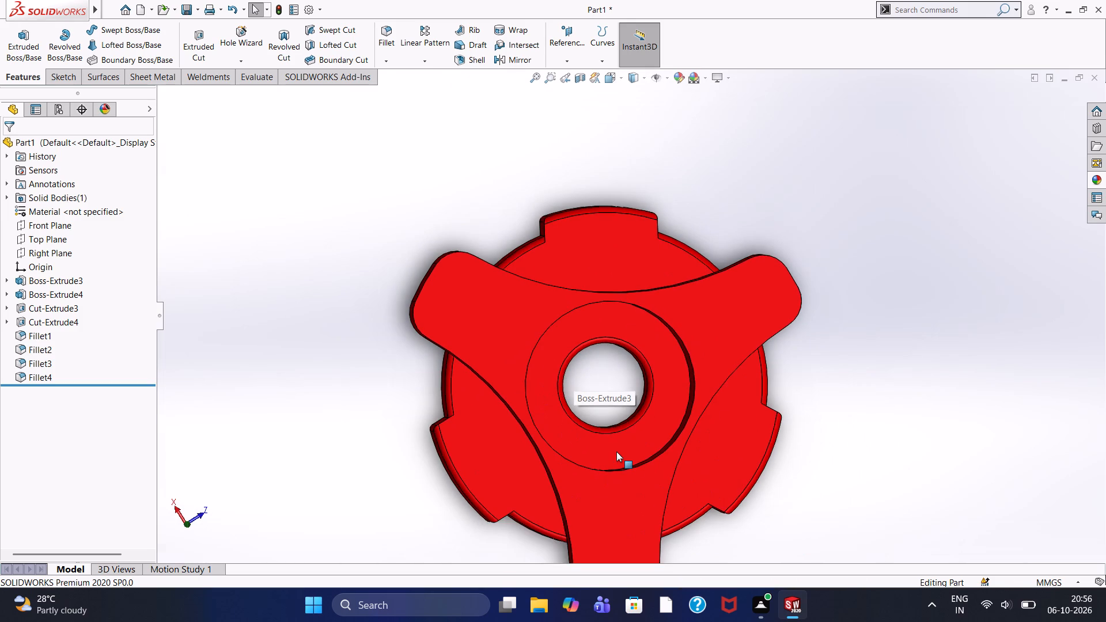
scroll(616, 452, "down", 1)
scroll(616, 452, "up", 2)
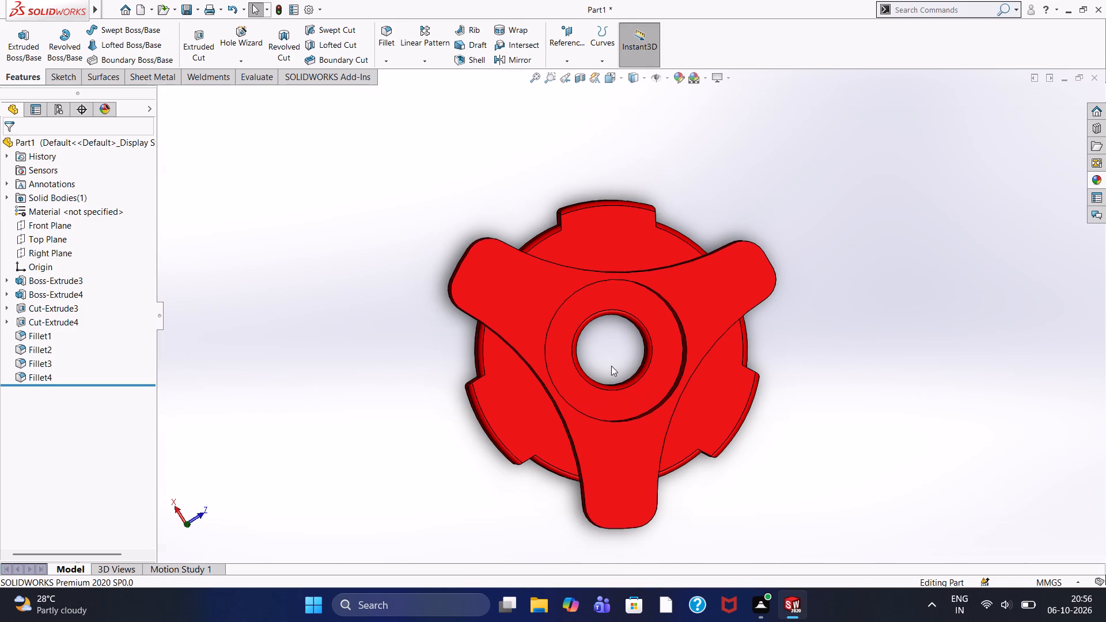
Examine the central bore's filleted rim and inner wall from the full knob to close up.
scroll(611, 366, "down", 10)
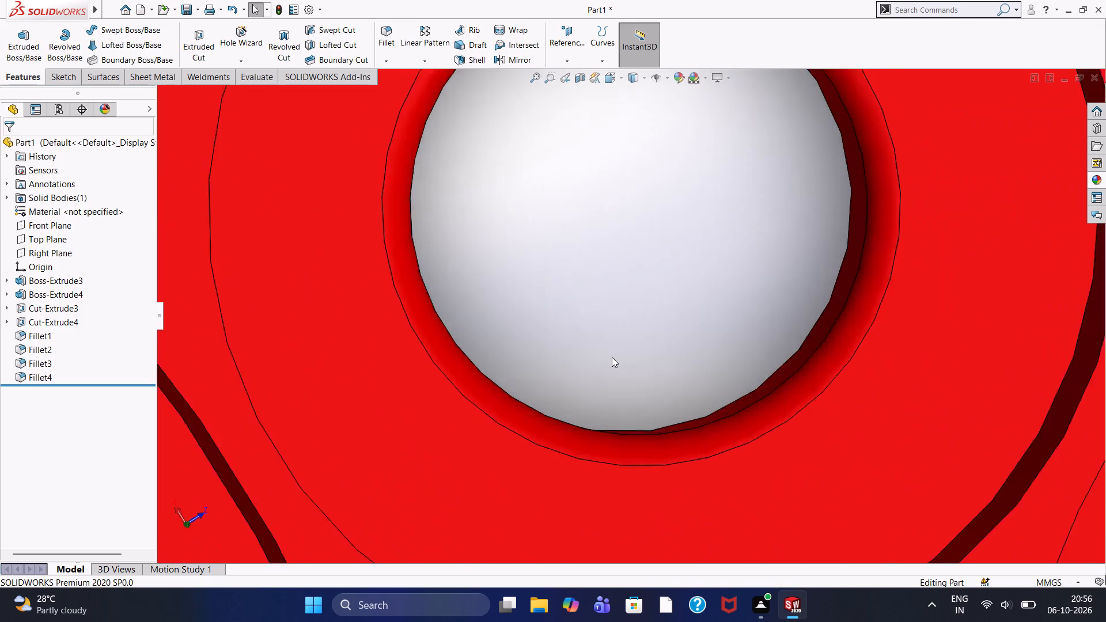
scroll(612, 357, "down", 2)
scroll(612, 357, "up", 14)
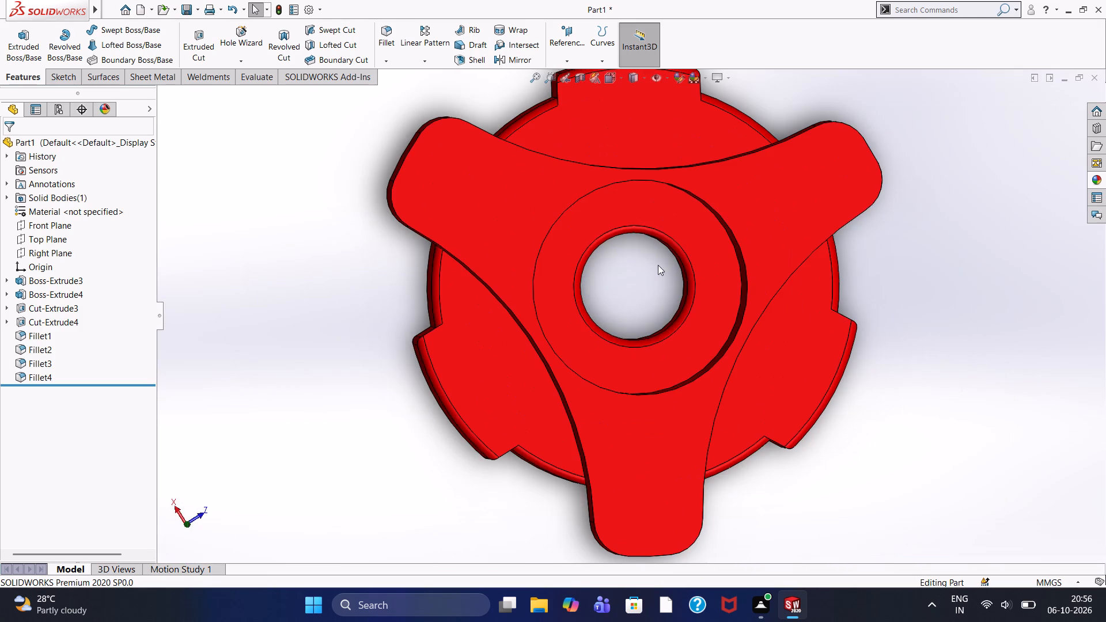
scroll(641, 272, "down", 5)
scroll(641, 272, "up", 3)
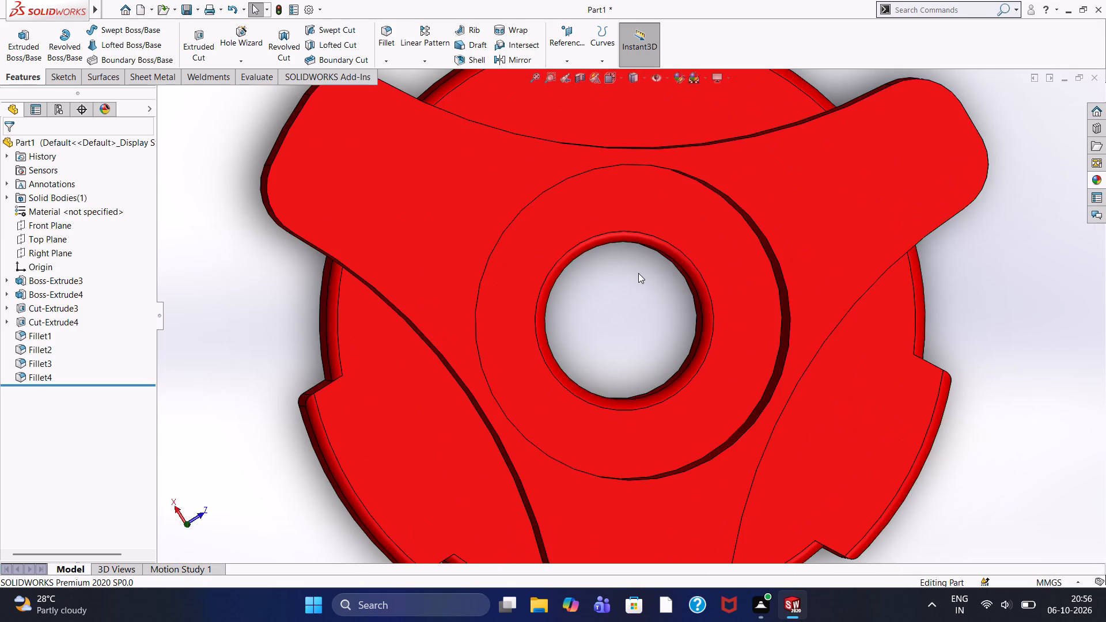
scroll(638, 273, "up", 1)
scroll(632, 314, "down", 4)
scroll(632, 312, "up", 2)
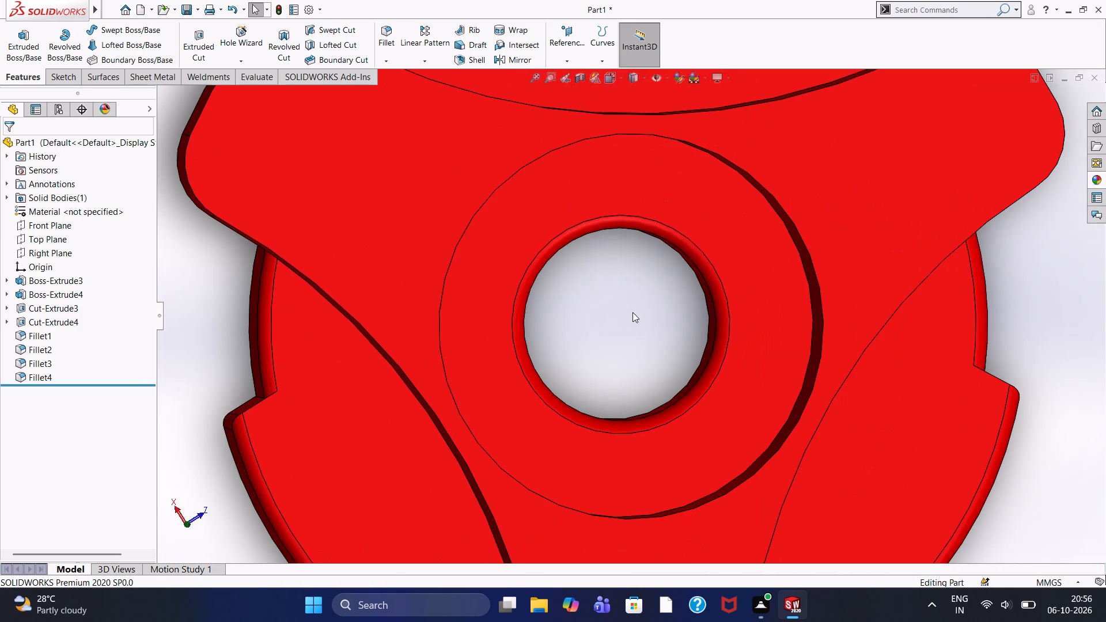
scroll(632, 312, "down", 3)
scroll(632, 312, "up", 3)
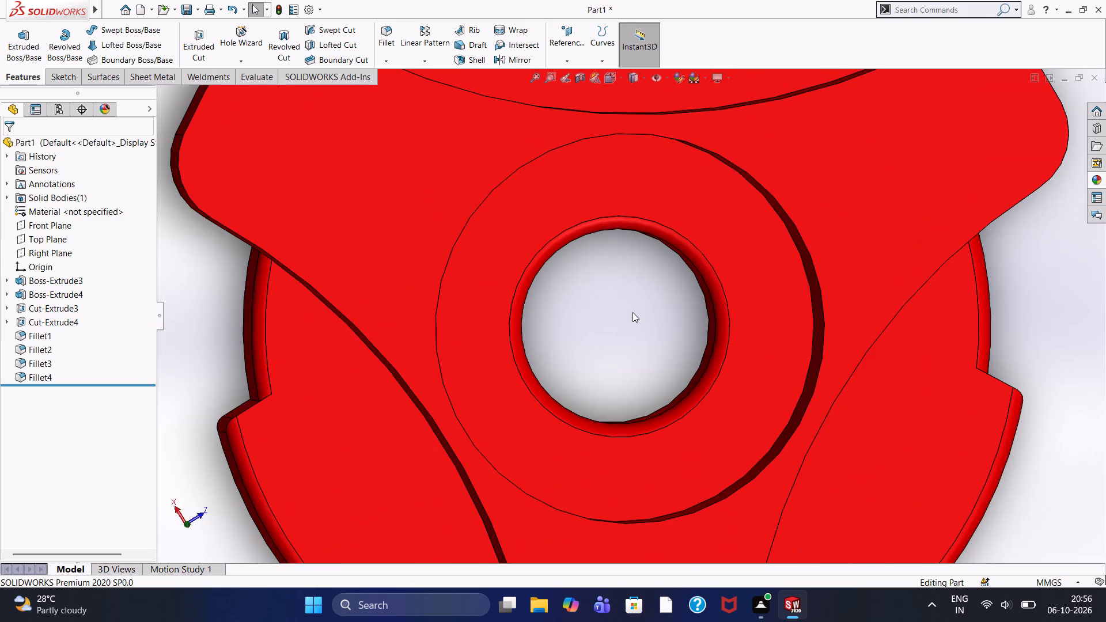
scroll(632, 312, "down", 3)
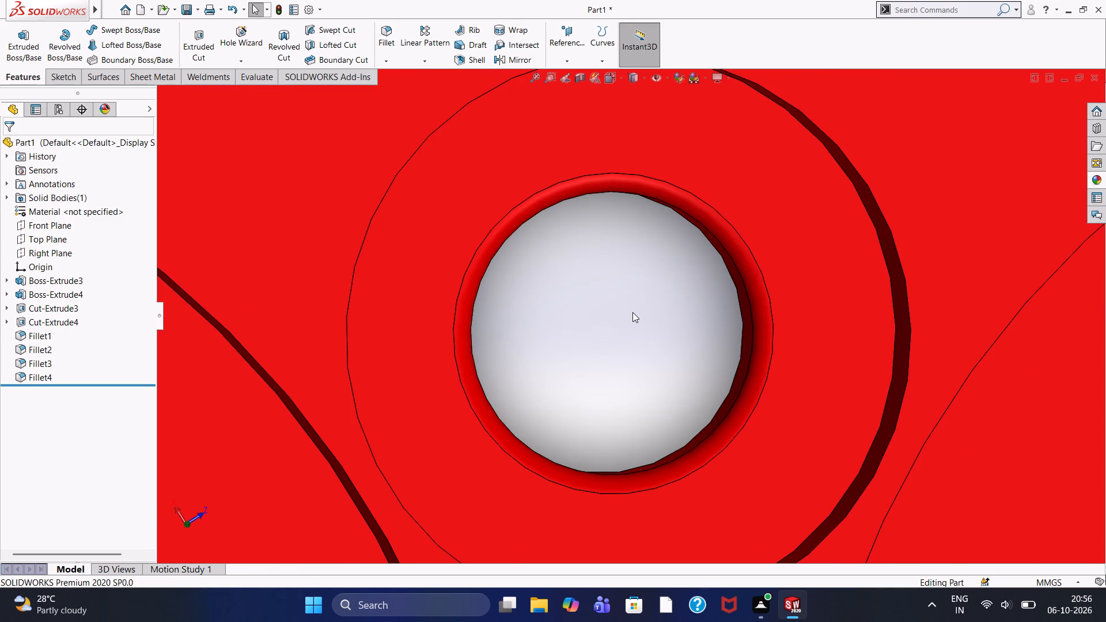
scroll(632, 312, "down", 3)
scroll(632, 312, "up", 1)
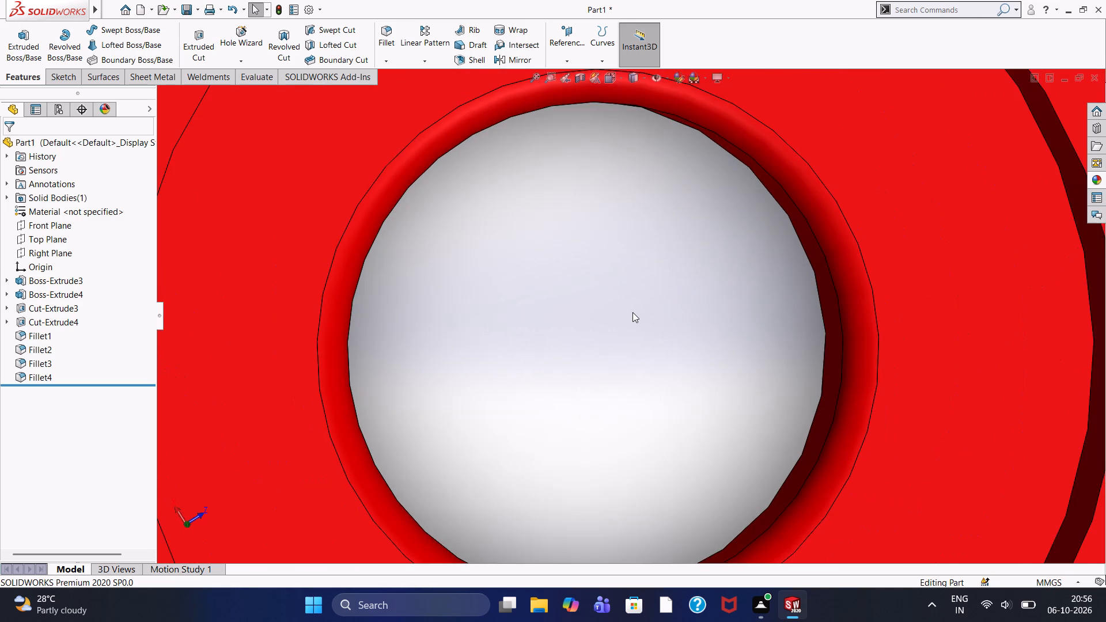
scroll(632, 312, "down", 3)
scroll(632, 312, "up", 3)
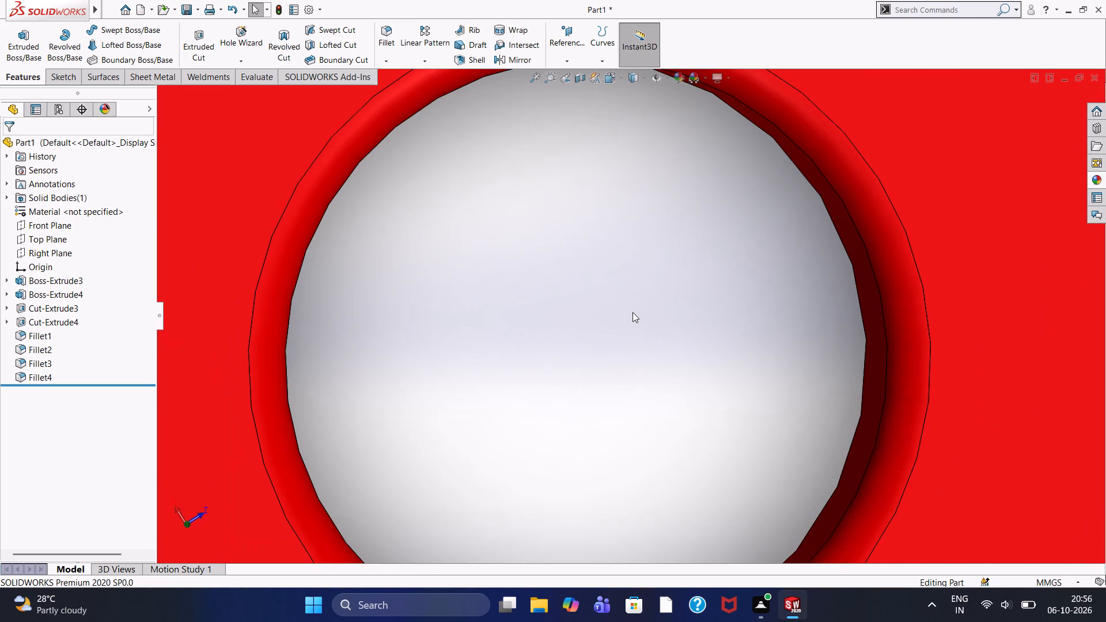
scroll(632, 312, "up", 9)
scroll(632, 312, "down", 2)
scroll(632, 312, "up", 4)
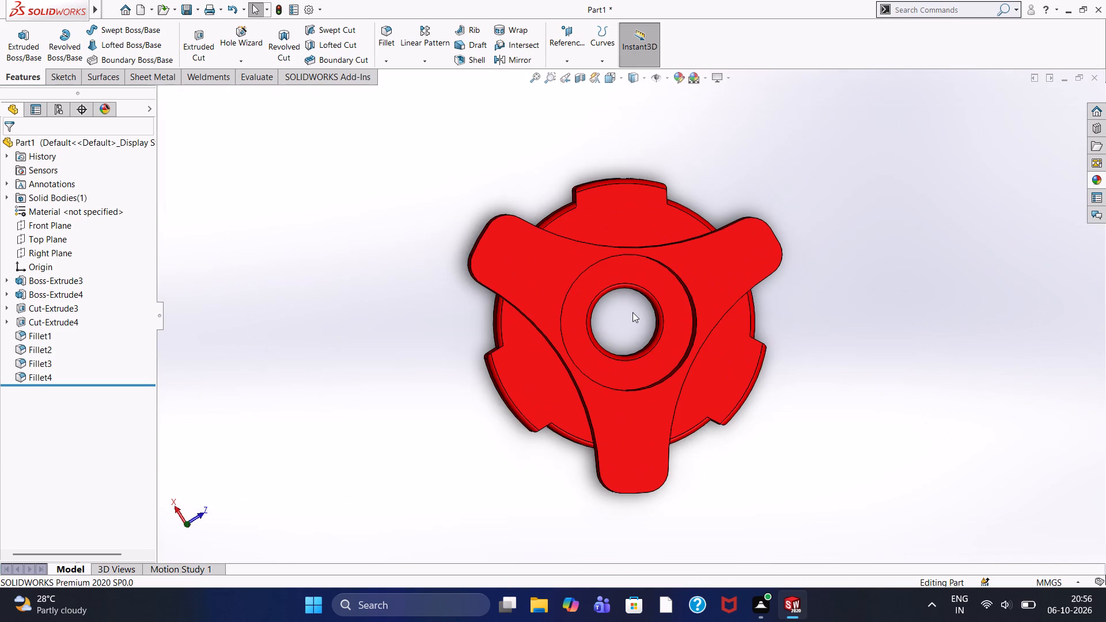
Examine the arms' curved outlines around the circular recess and central bore from the front.
scroll(632, 312, "down", 2)
scroll(632, 312, "up", 1)
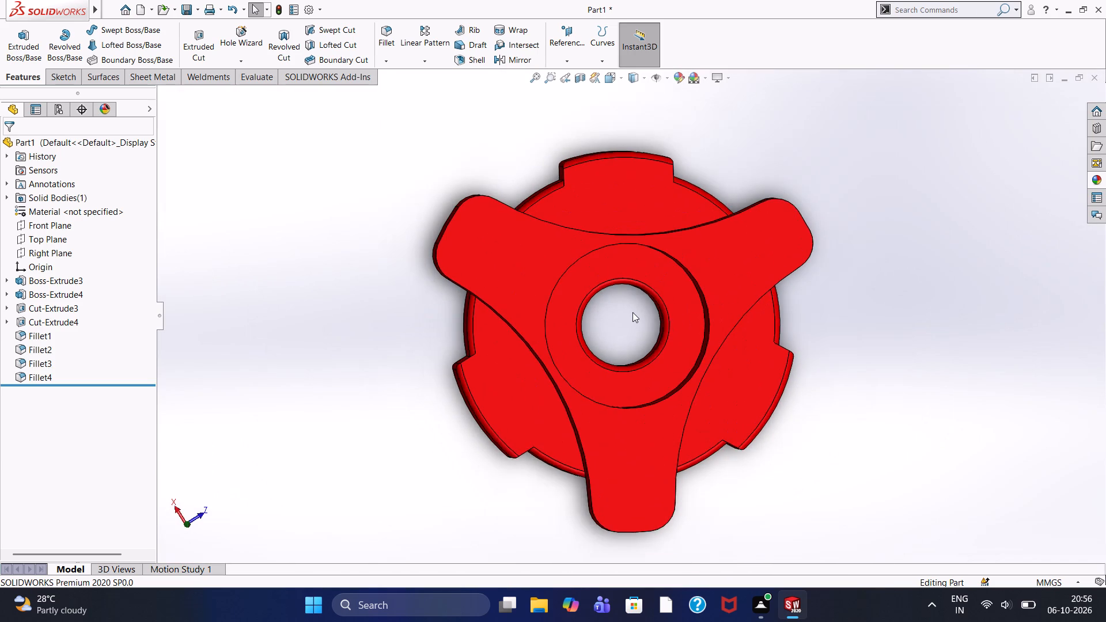
scroll(632, 312, "up", 6)
scroll(632, 312, "down", 5)
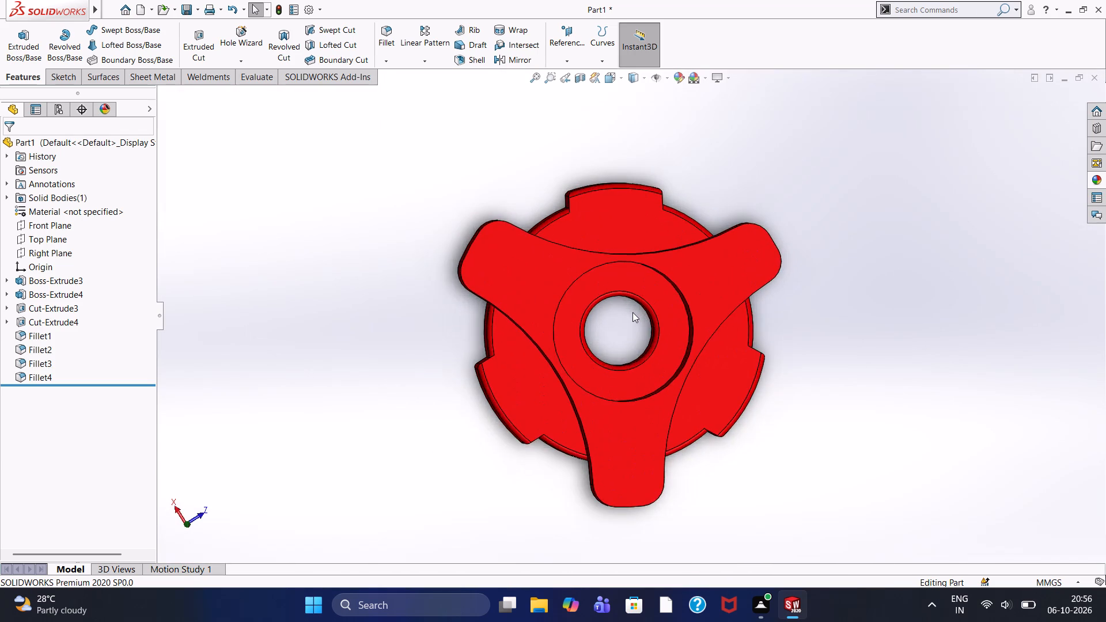
scroll(632, 323, "down", 4)
scroll(638, 317, "up", 1)
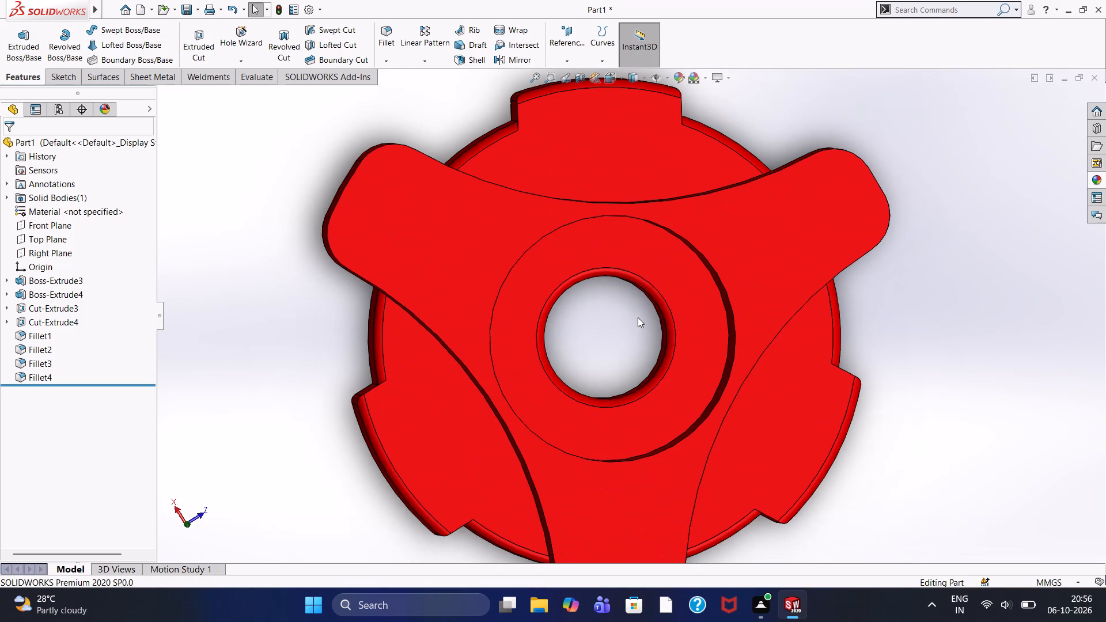
scroll(638, 317, "down", 3)
scroll(638, 317, "up", 3)
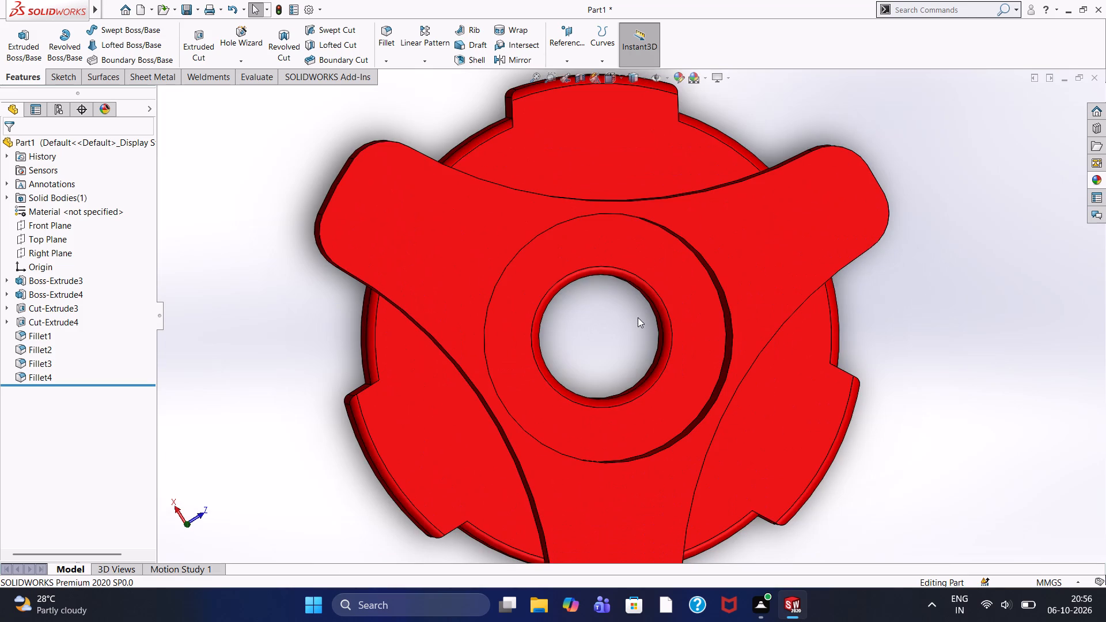
scroll(638, 317, "down", 3)
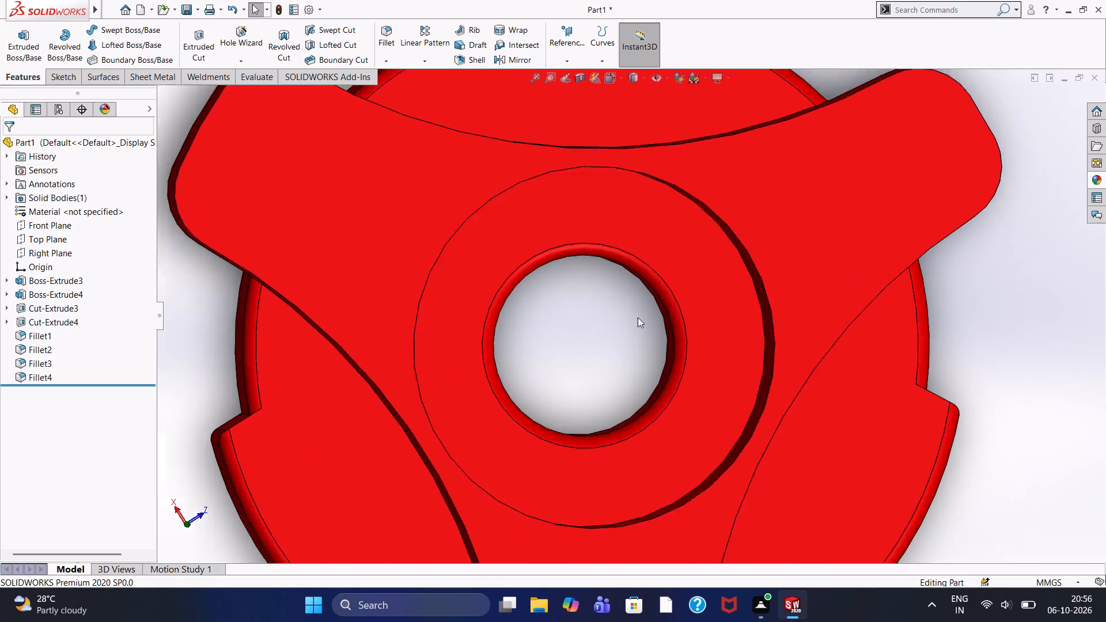
scroll(638, 317, "down", 1)
scroll(638, 317, "up", 4)
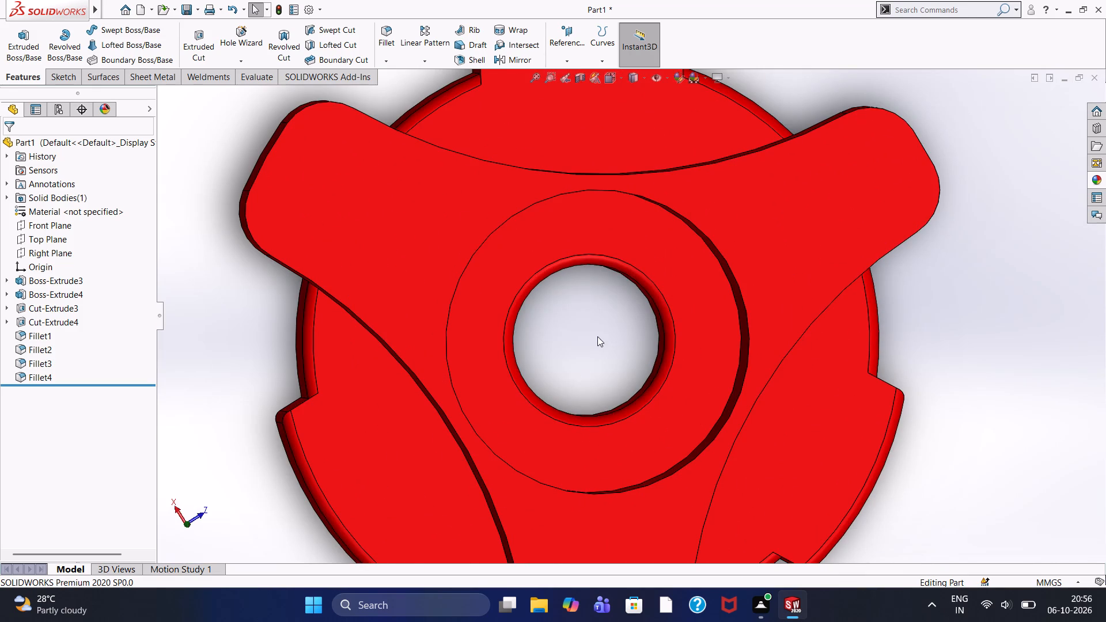
Examine the whole knob's front face, including the arms, recess, bore and notched base rim, at varying distances.
scroll(597, 336, "up", 2)
scroll(597, 336, "down", 1)
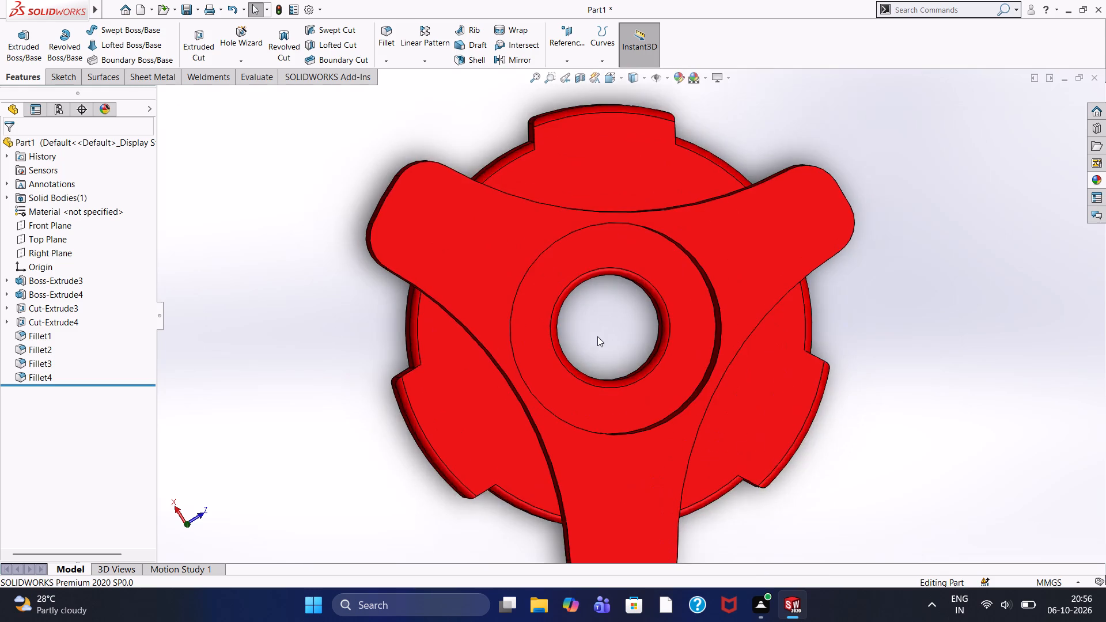
scroll(597, 336, "down", 4)
scroll(620, 318, "up", 2)
scroll(620, 318, "down", 4)
scroll(650, 295, "up", 5)
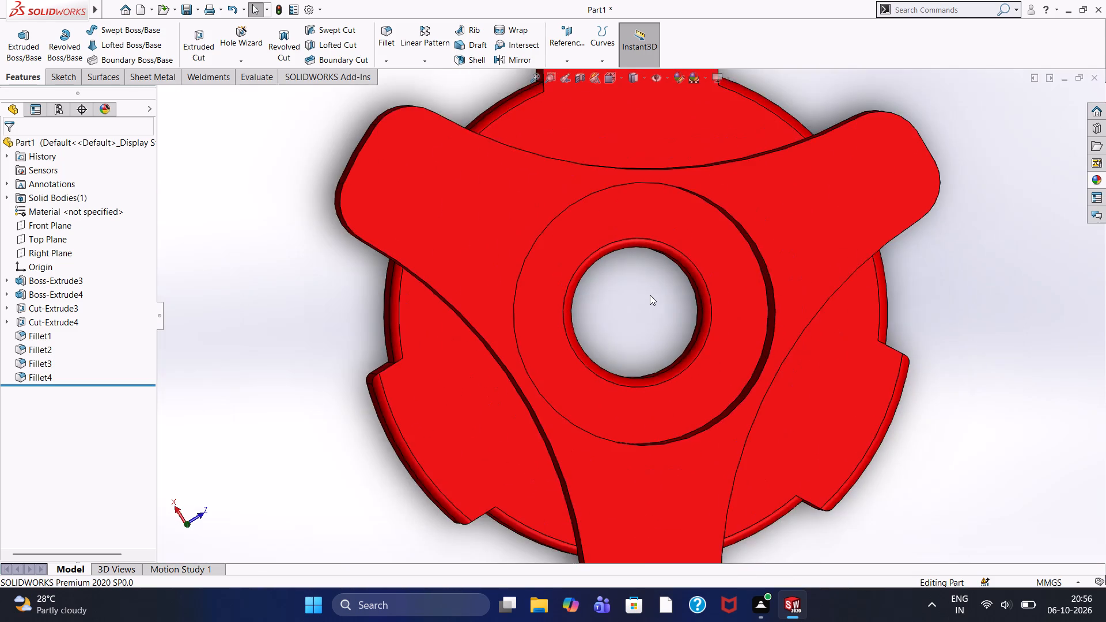
scroll(650, 295, "up", 4)
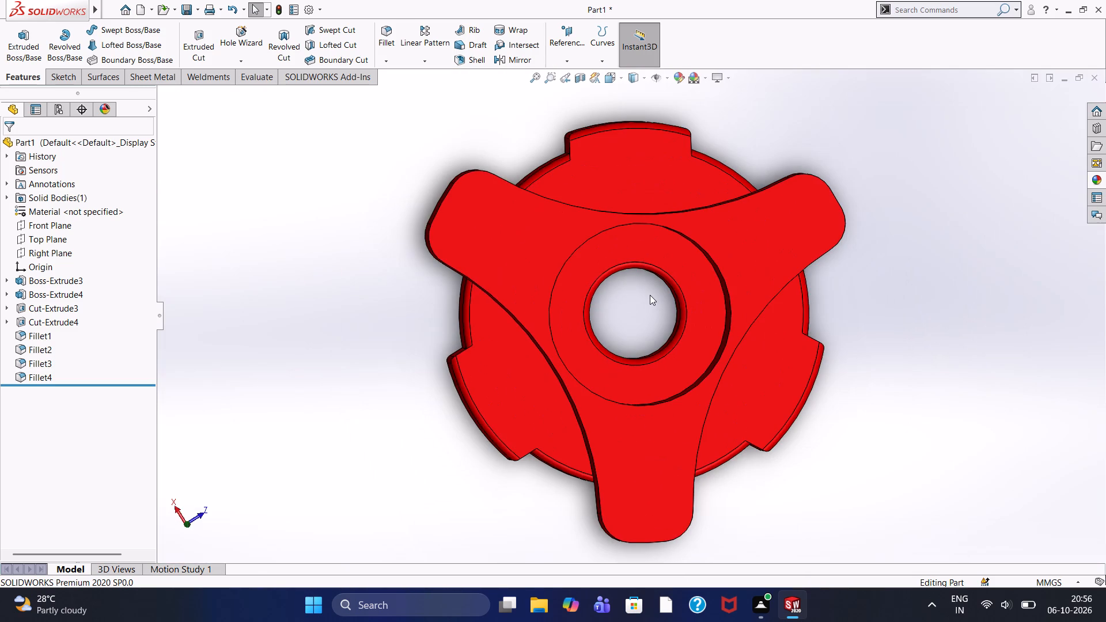
scroll(650, 295, "down", 2)
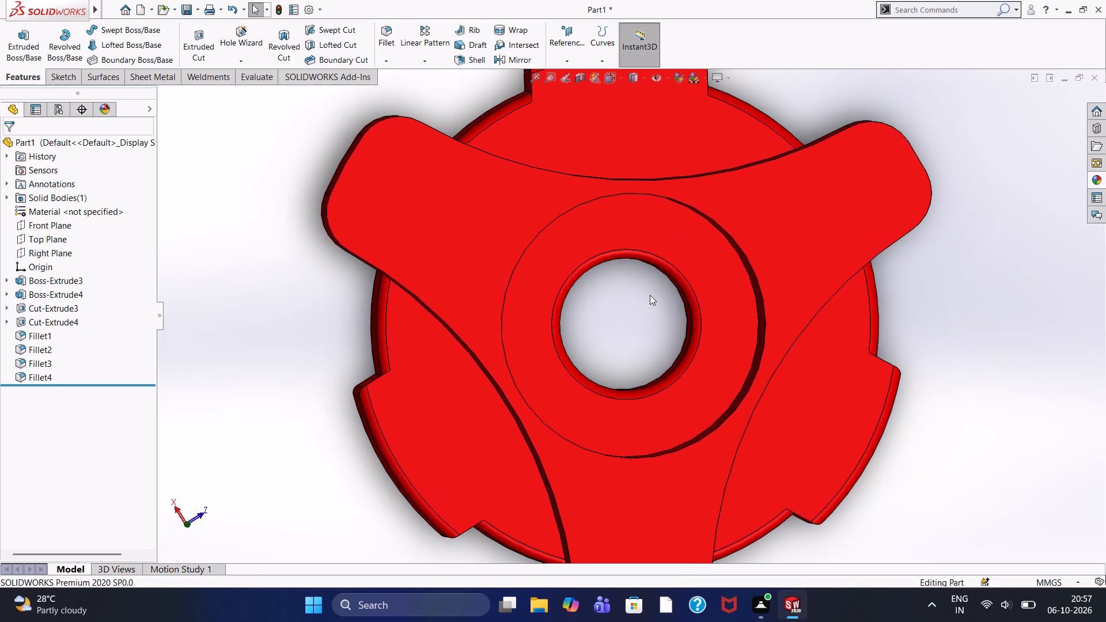
scroll(650, 295, "down", 2)
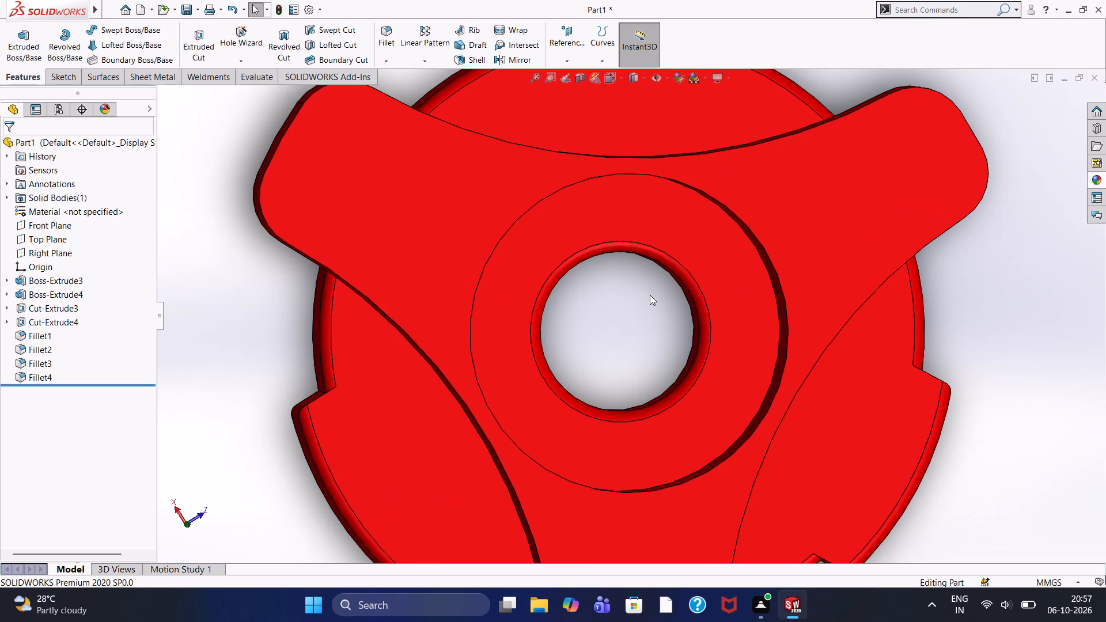
scroll(650, 295, "down", 1)
scroll(650, 295, "up", 7)
scroll(640, 342, "up", 4)
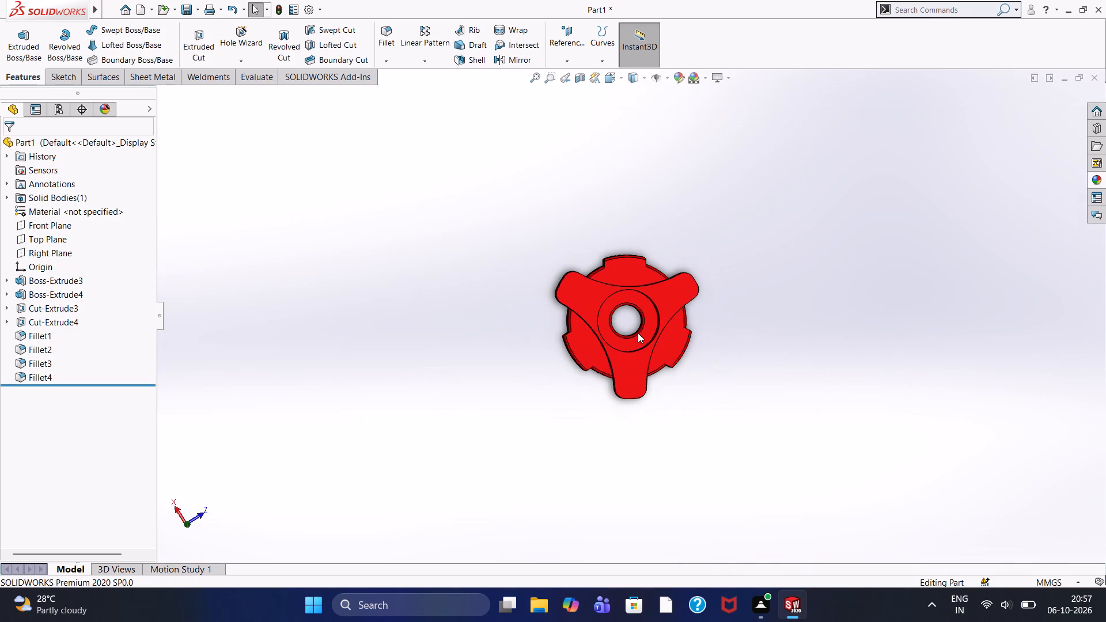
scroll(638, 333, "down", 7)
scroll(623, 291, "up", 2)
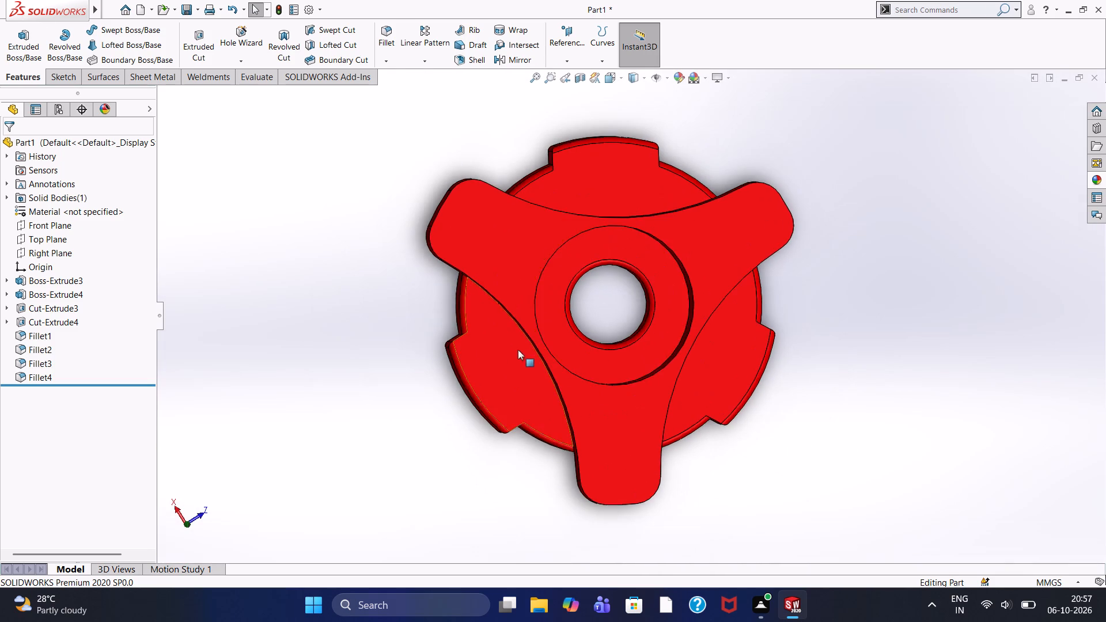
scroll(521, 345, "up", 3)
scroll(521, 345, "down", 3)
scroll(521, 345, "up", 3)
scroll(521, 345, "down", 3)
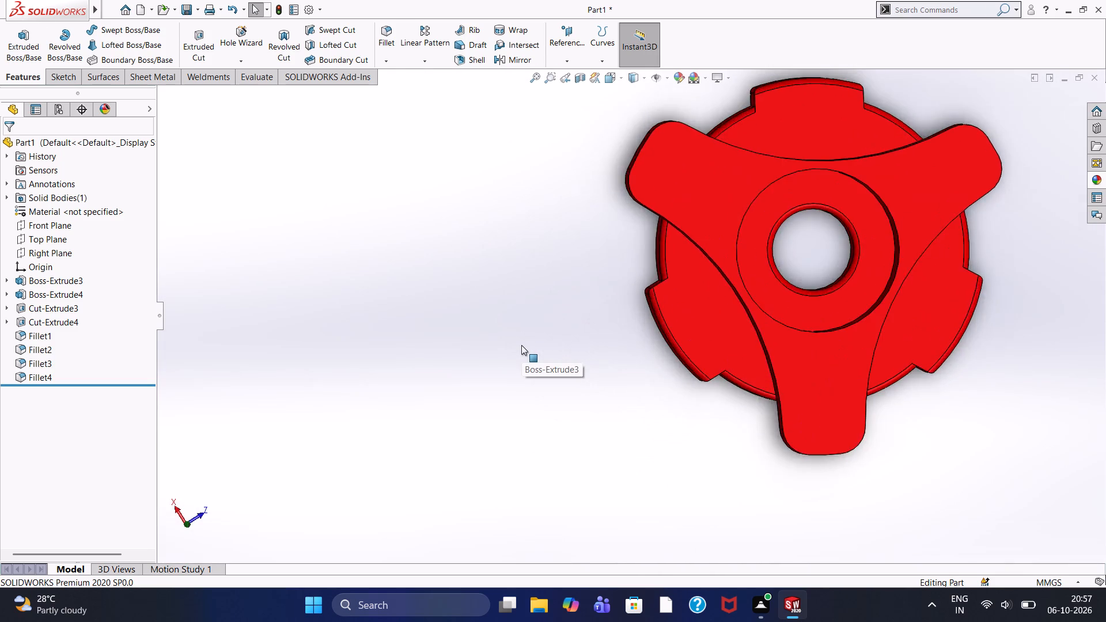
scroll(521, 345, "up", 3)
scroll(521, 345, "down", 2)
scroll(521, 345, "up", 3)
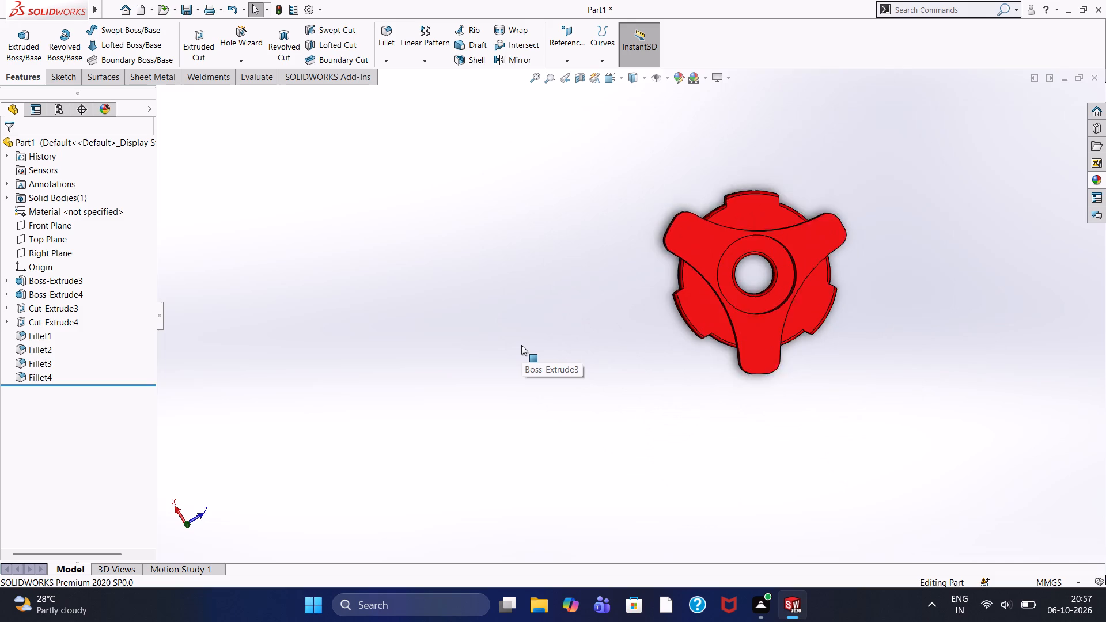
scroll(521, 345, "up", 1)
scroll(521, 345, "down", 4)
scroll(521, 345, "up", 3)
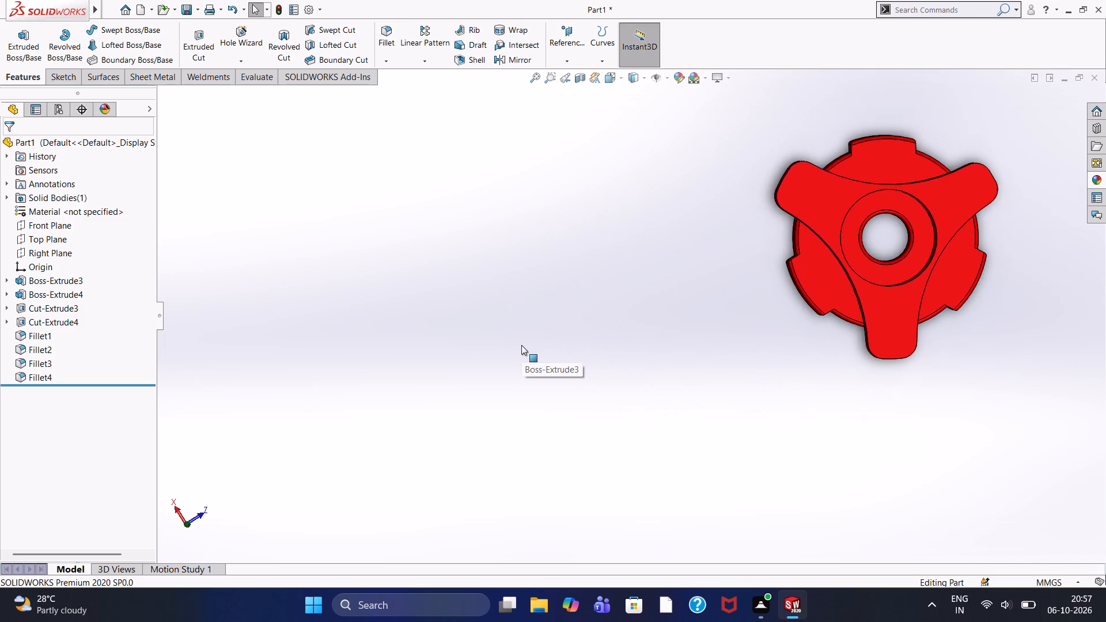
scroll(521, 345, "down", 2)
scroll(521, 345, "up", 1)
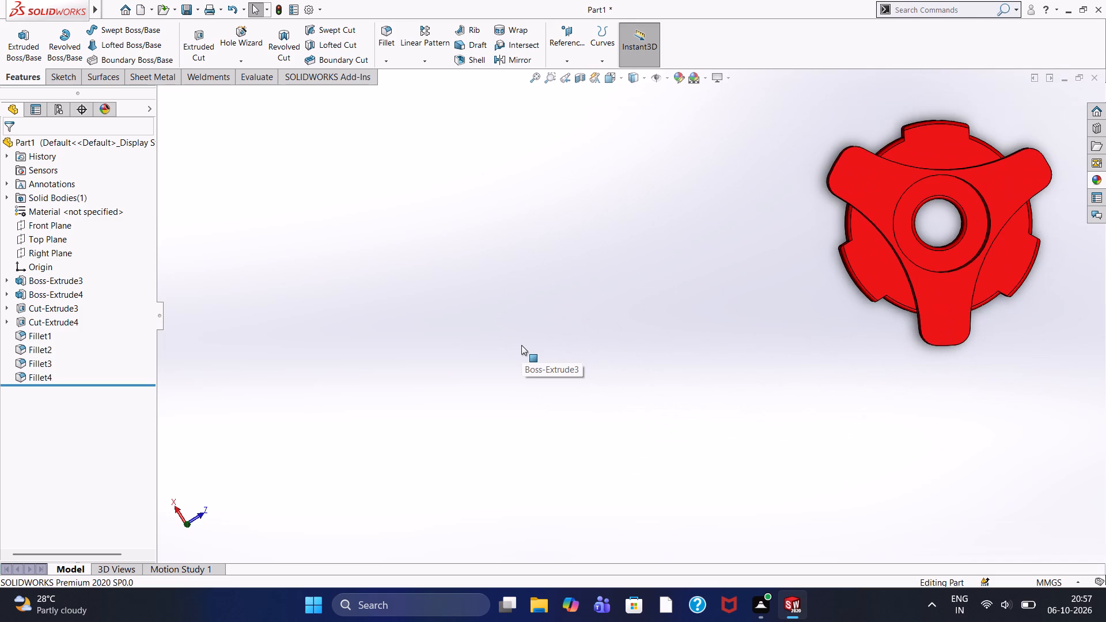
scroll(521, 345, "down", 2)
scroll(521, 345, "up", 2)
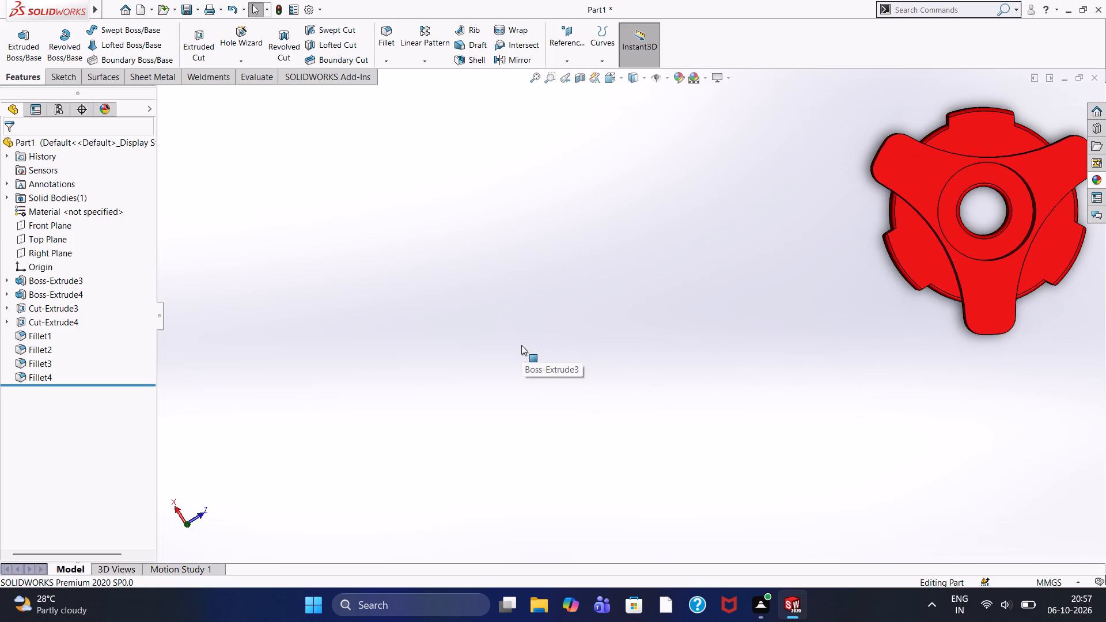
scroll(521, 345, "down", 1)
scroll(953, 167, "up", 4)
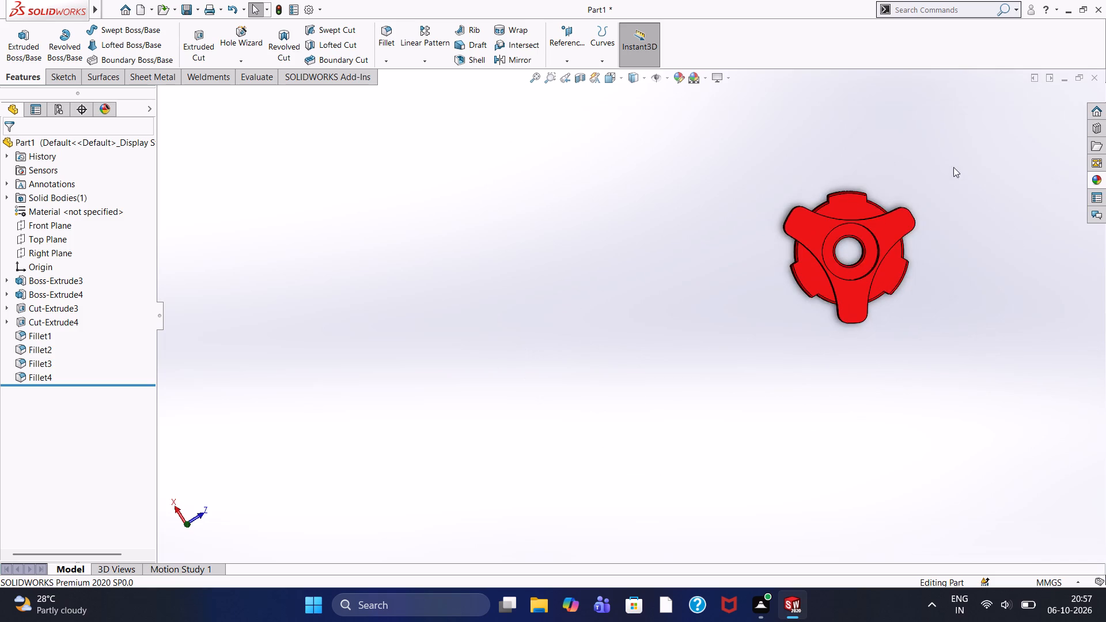
Examine the knob's front face around the central bore and circular recess, close up and at full size.
scroll(879, 200, "down", 3)
scroll(808, 340, "down", 3)
scroll(769, 308, "down", 1)
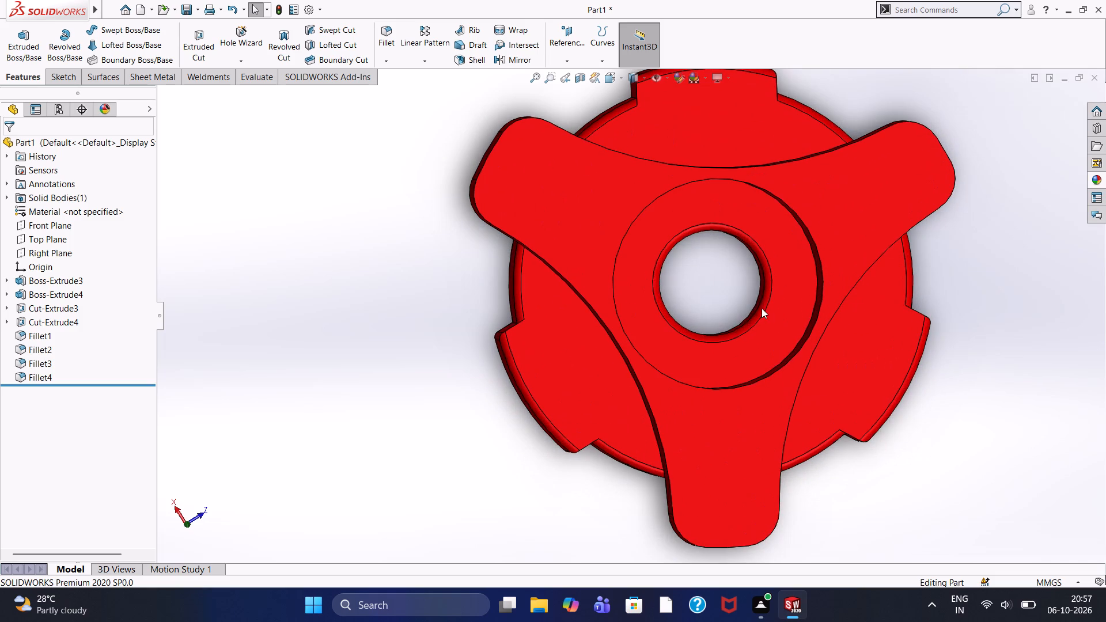
scroll(757, 308, "up", 2)
scroll(713, 293, "down", 1)
scroll(712, 293, "up", 4)
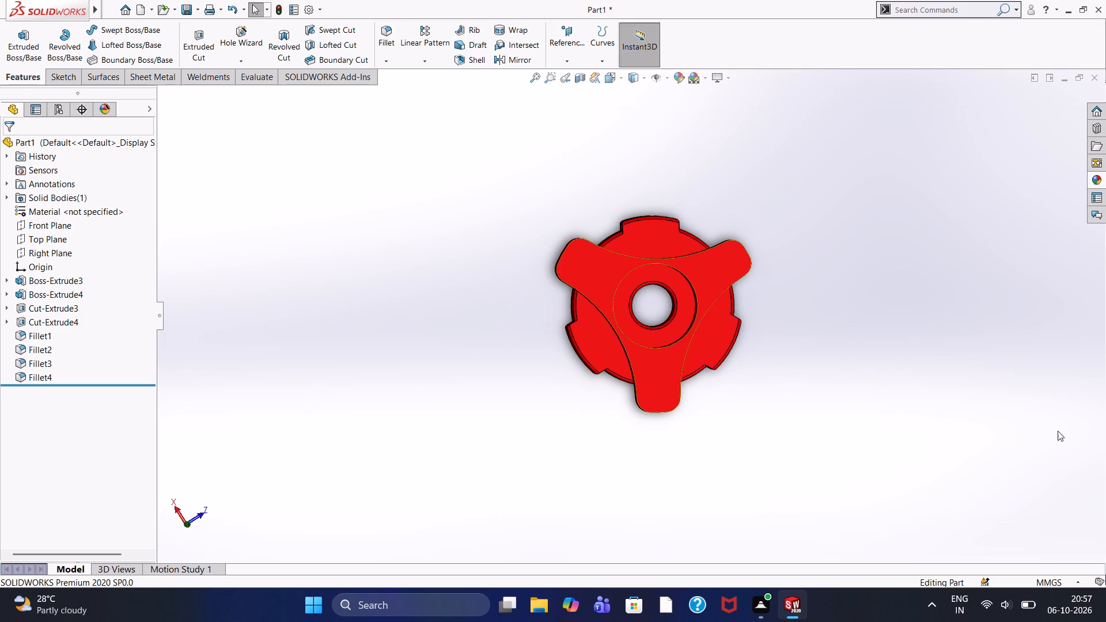
scroll(706, 423, "down", 1)
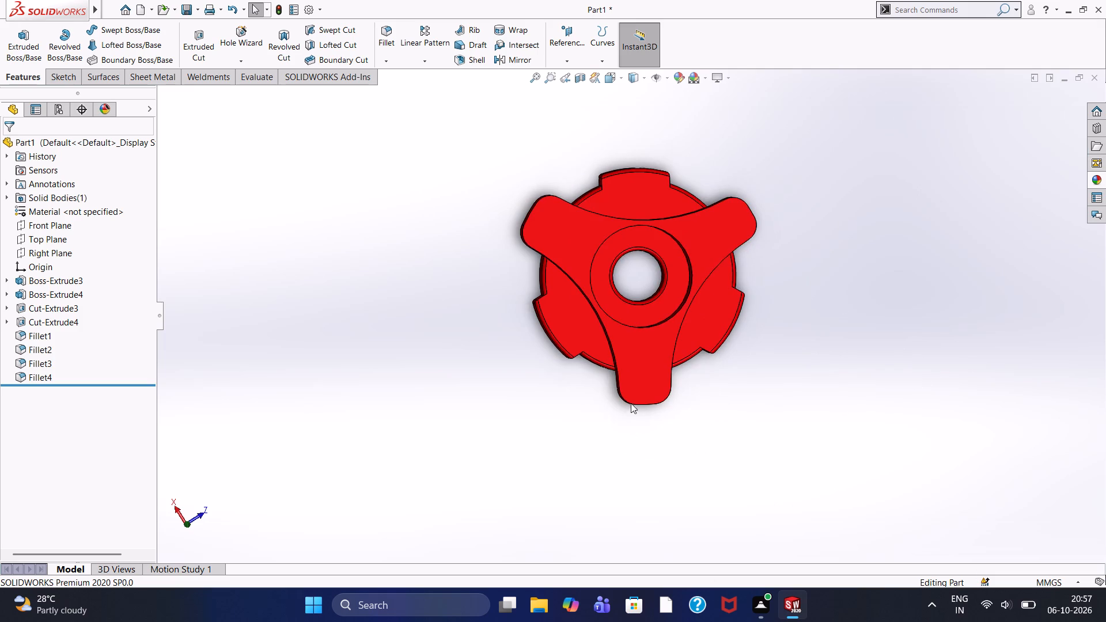
scroll(568, 400, "up", 4)
scroll(621, 294, "down", 1)
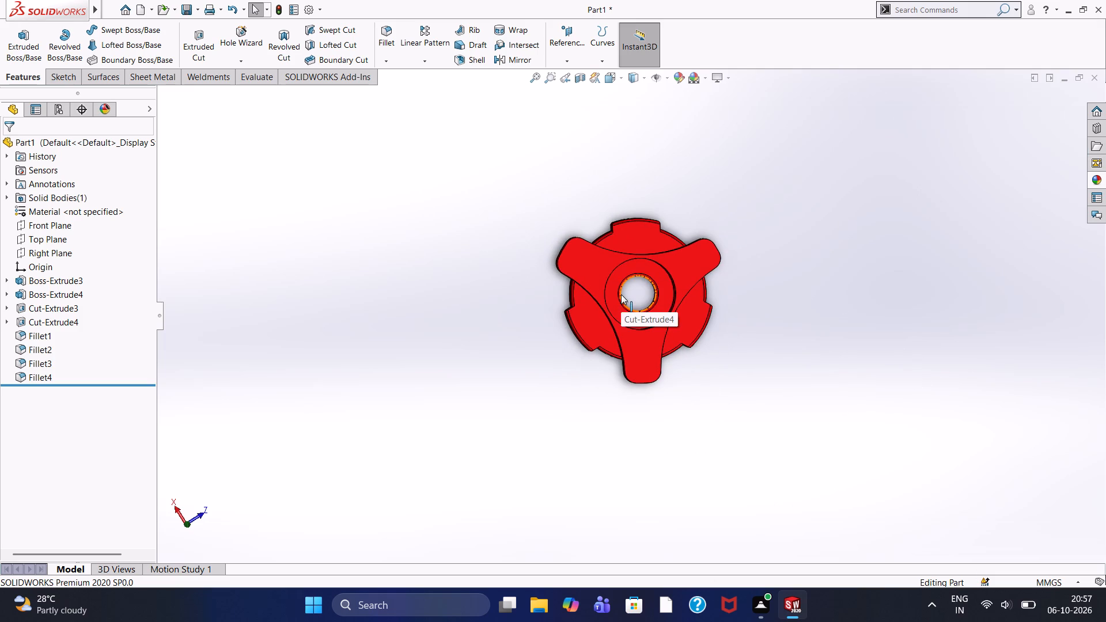
scroll(638, 287, "down", 1)
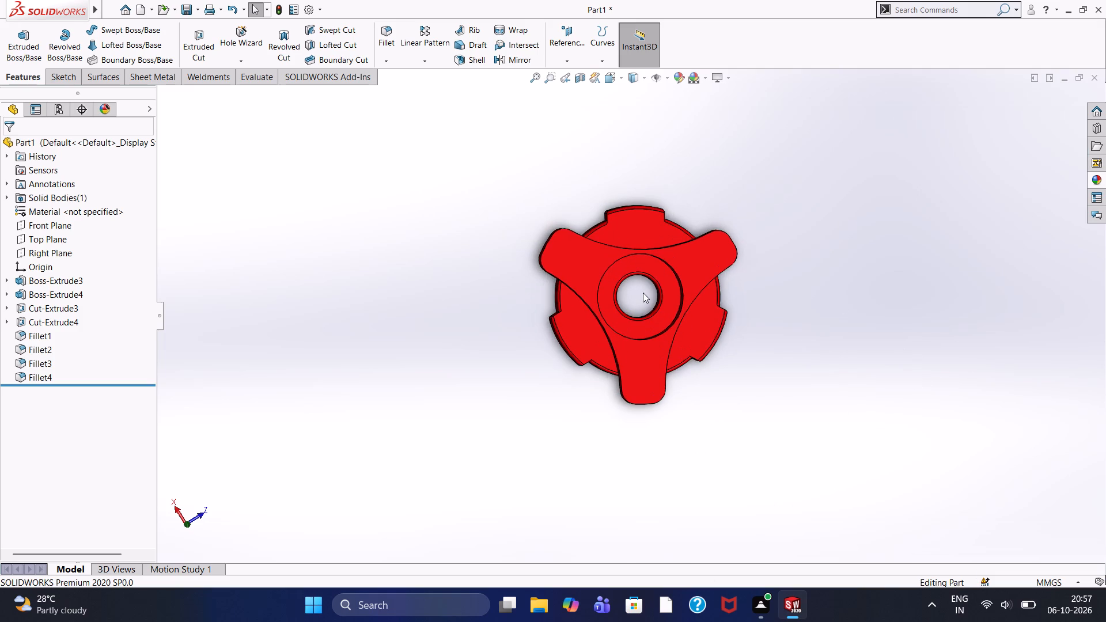
scroll(643, 293, "down", 5)
scroll(656, 332, "up", 2)
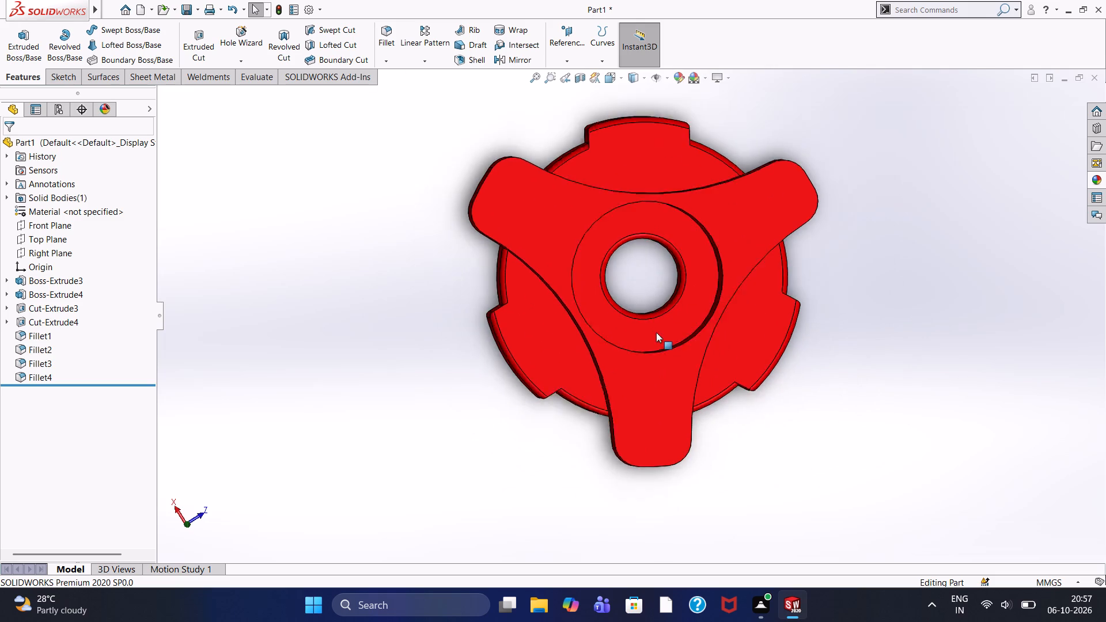
scroll(656, 332, "up", 1)
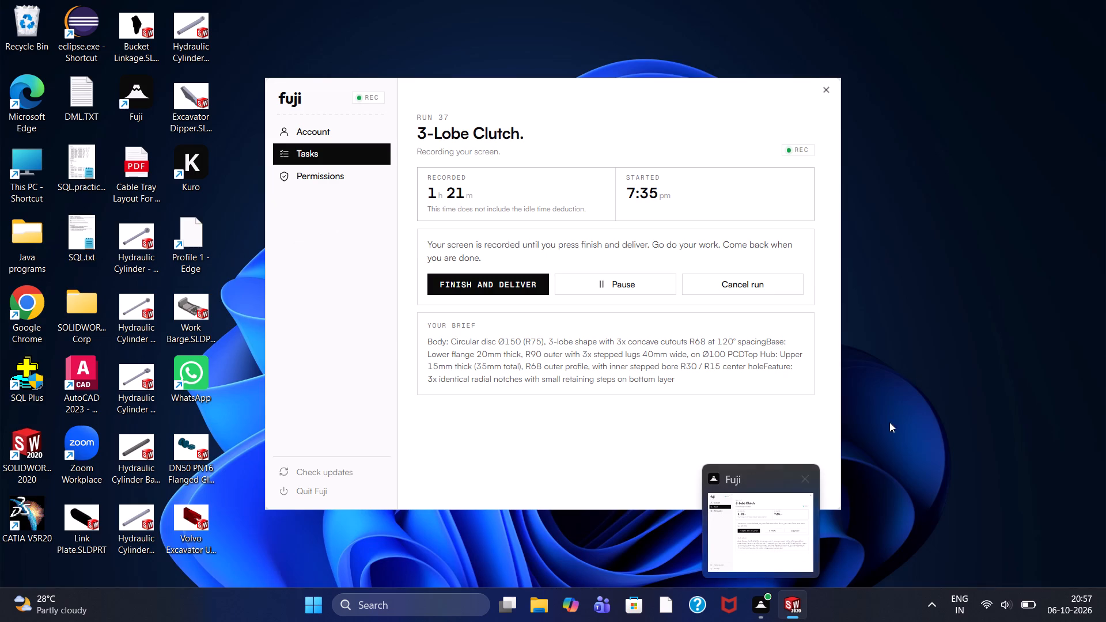
Apply the gloss red appearance from the painted Car category to the whole part.
middle_click_drag(759, 437, 861, 255)
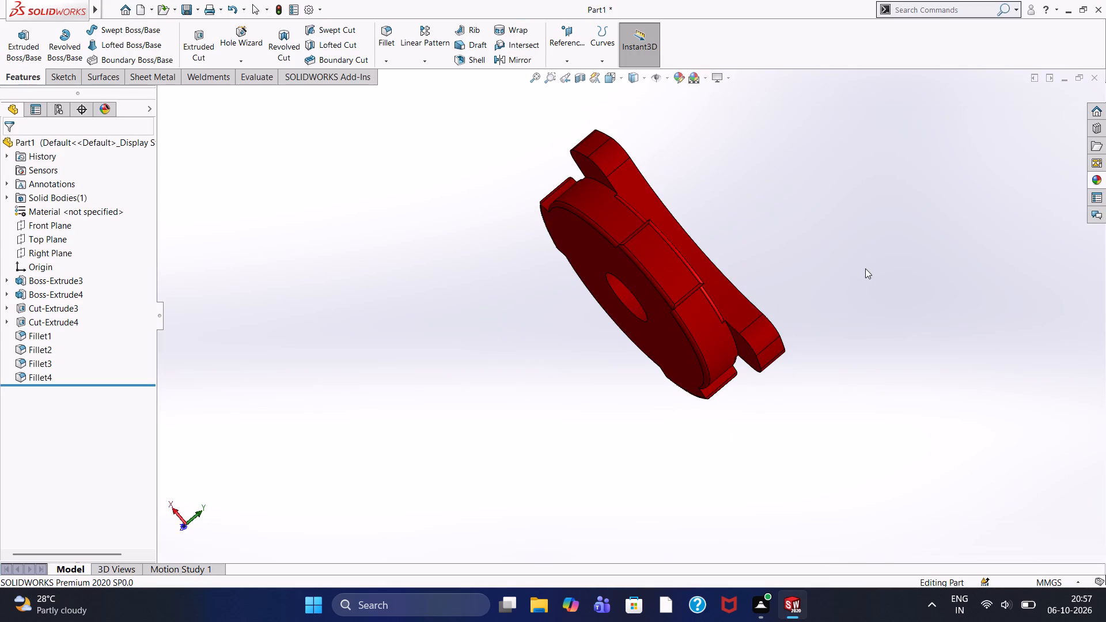
middle_click_drag(863, 272, 794, 355)
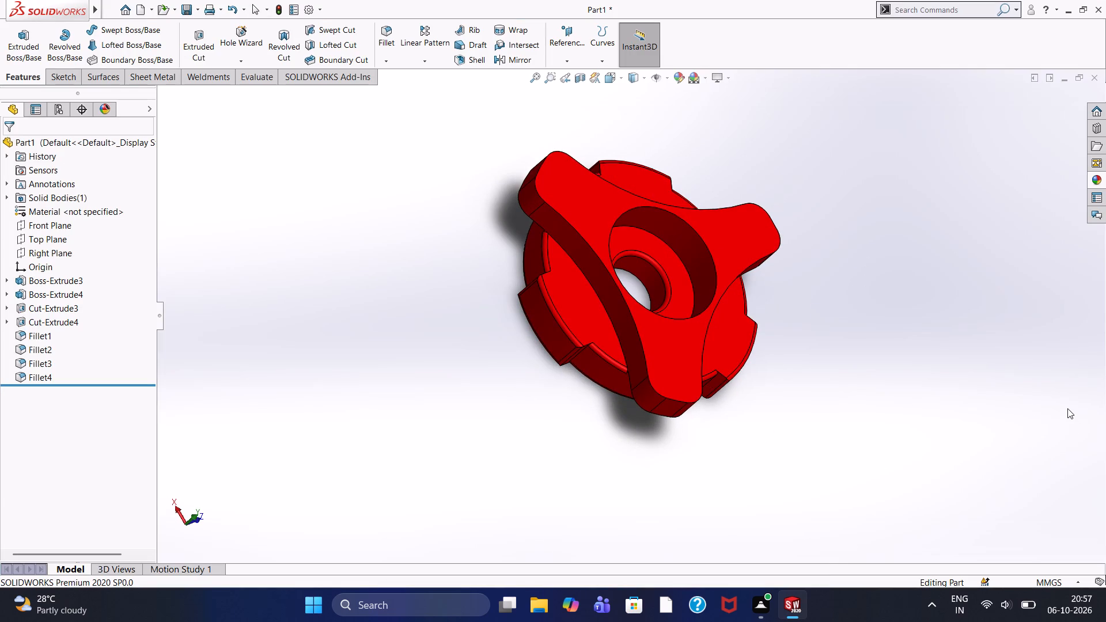
left_click(679, 77)
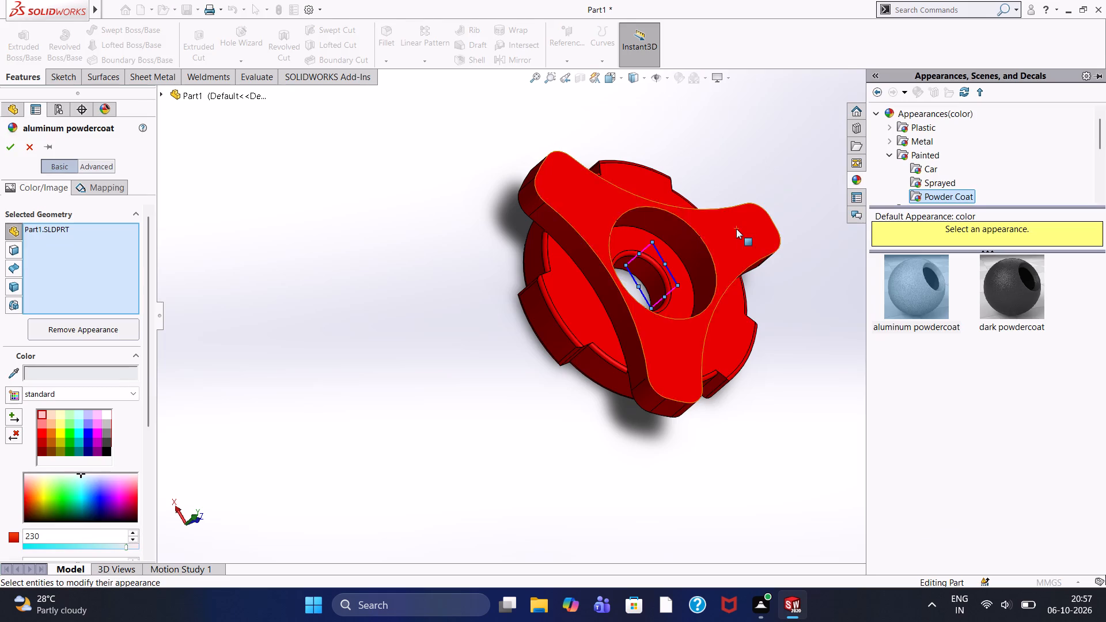
left_click(920, 173)
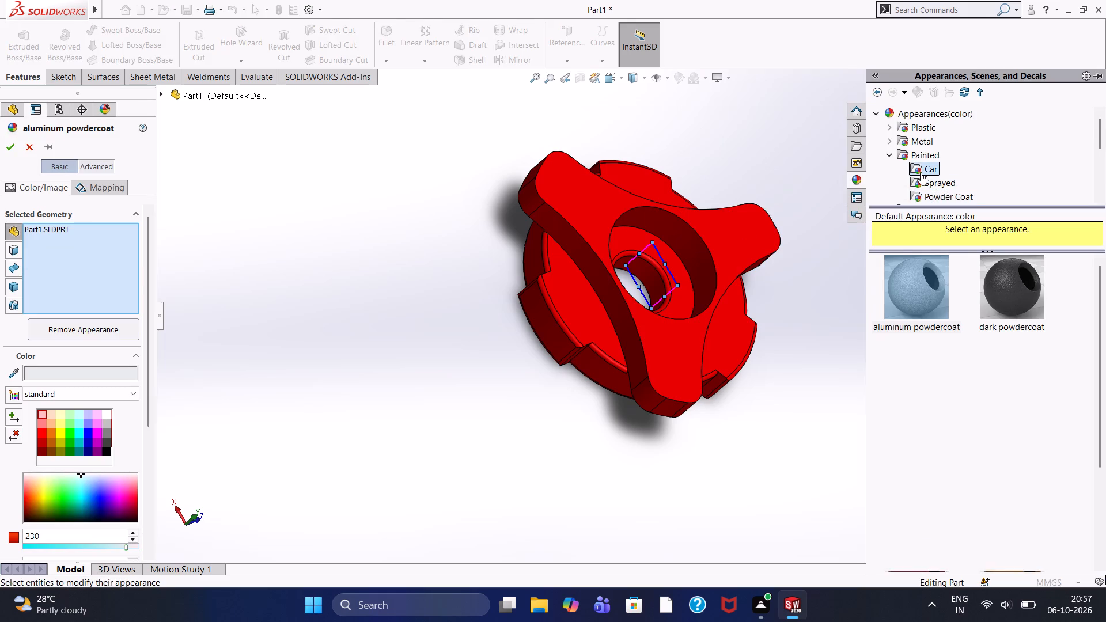
scroll(988, 387, "down", 1)
scroll(988, 387, "up", 1)
scroll(988, 387, "down", 3)
left_click_drag(918, 441, 713, 330)
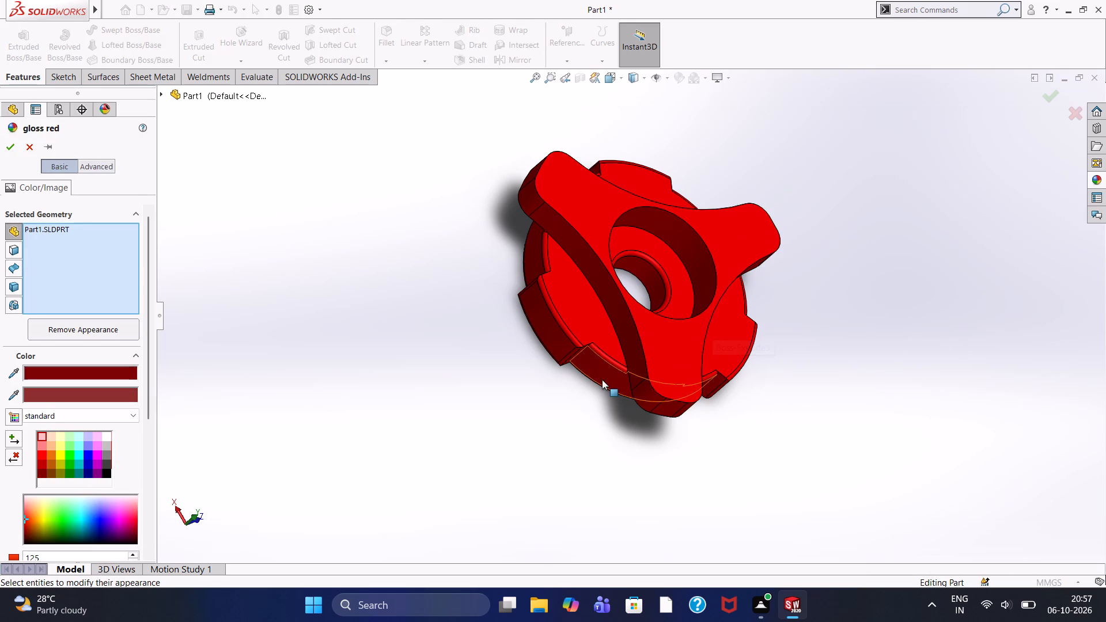
Set the gloss red appearance's primary colour to the basic dark red and accept the appearance.
double_click(127, 367)
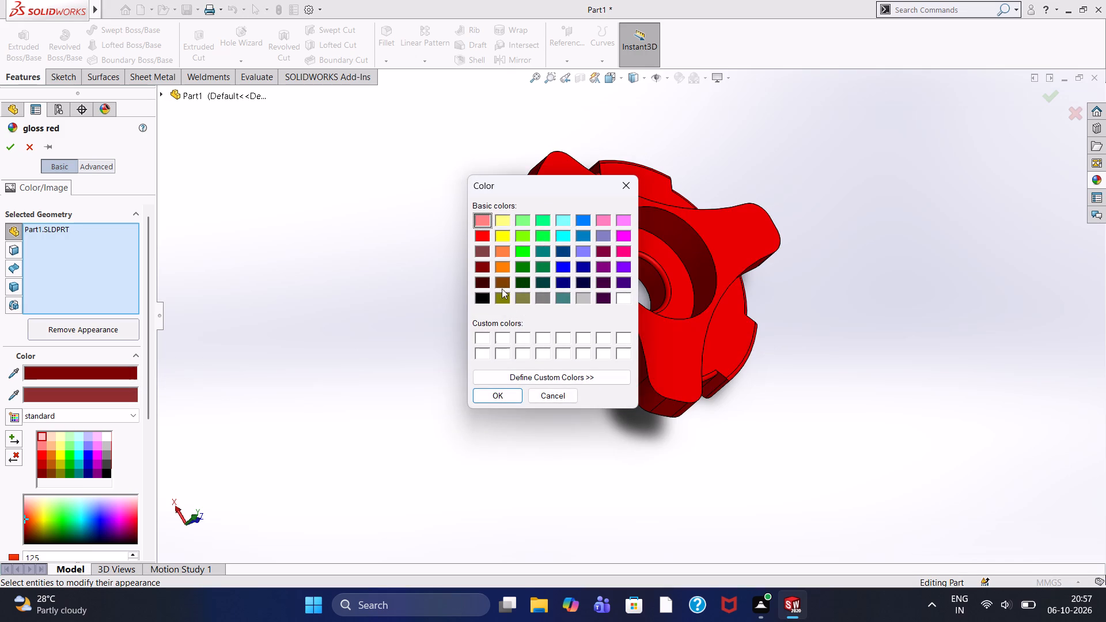
left_click(481, 267)
left_click(508, 395)
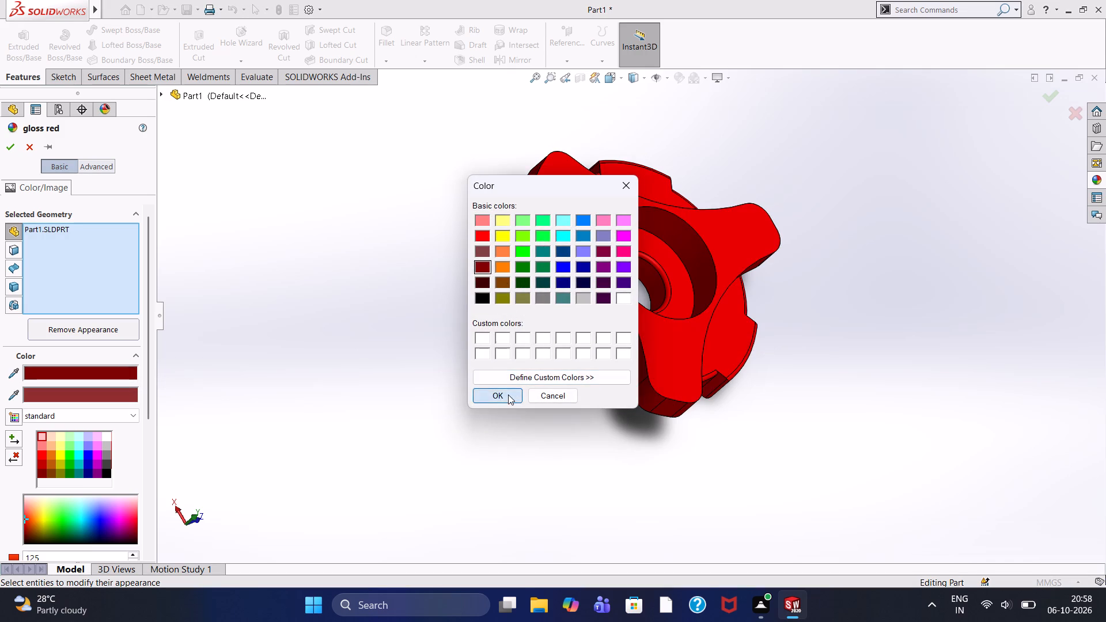
left_click(502, 405)
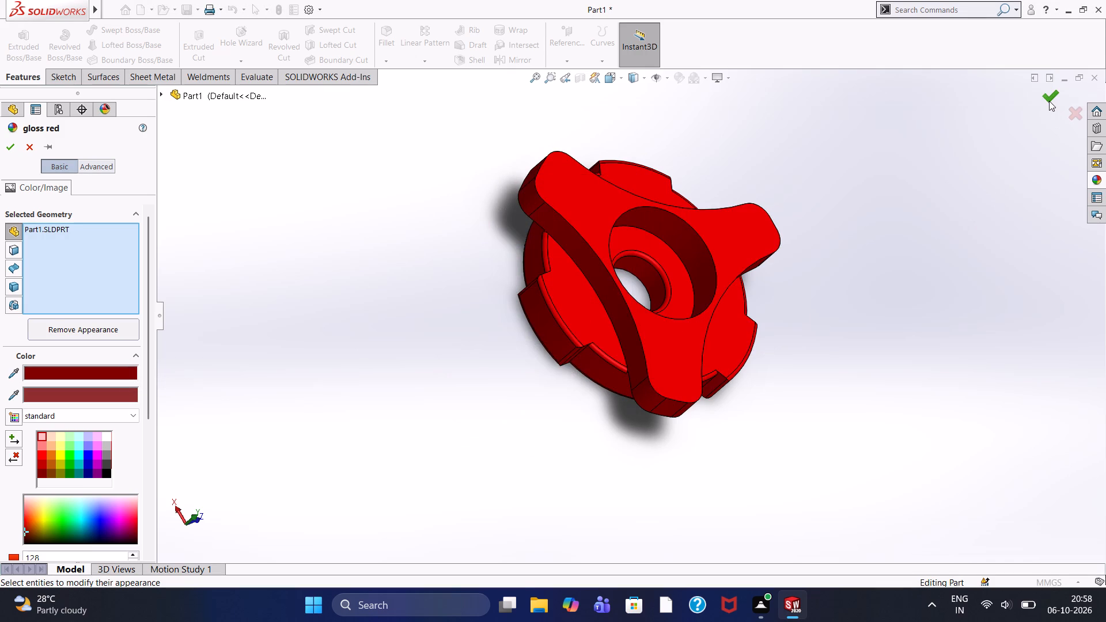
left_click(1049, 101)
left_click(969, 189)
Examine the recoloured knob's arms, recess and notched base from an oblique angle at varying distances.
scroll(927, 224, "up", 2)
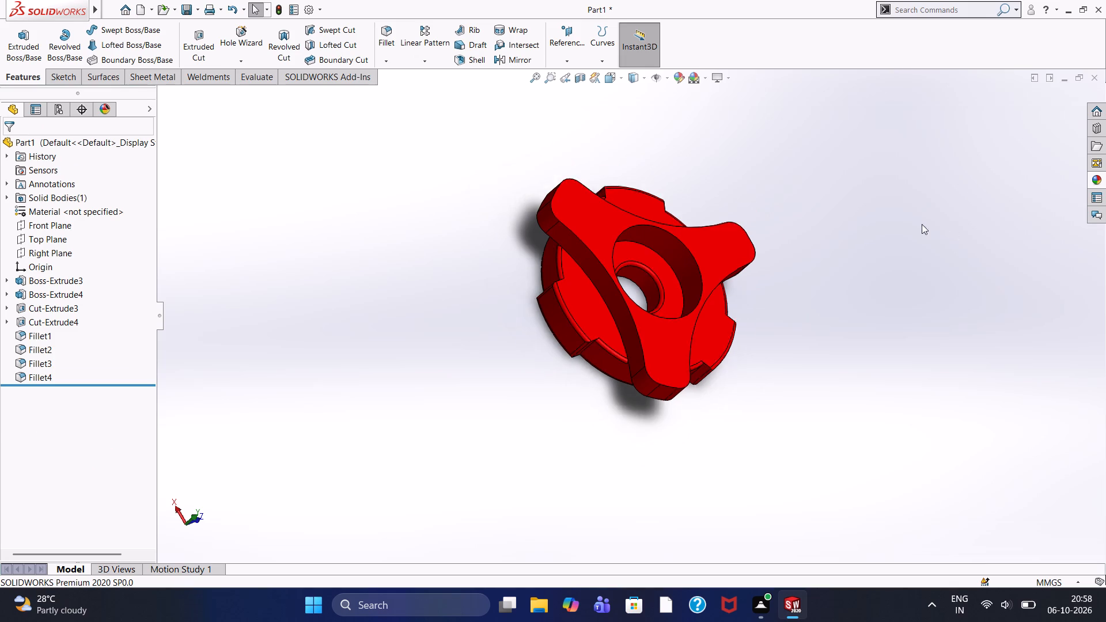
scroll(921, 224, "down", 4)
scroll(485, 352, "up", 7)
scroll(578, 334, "down", 4)
scroll(513, 361, "up", 3)
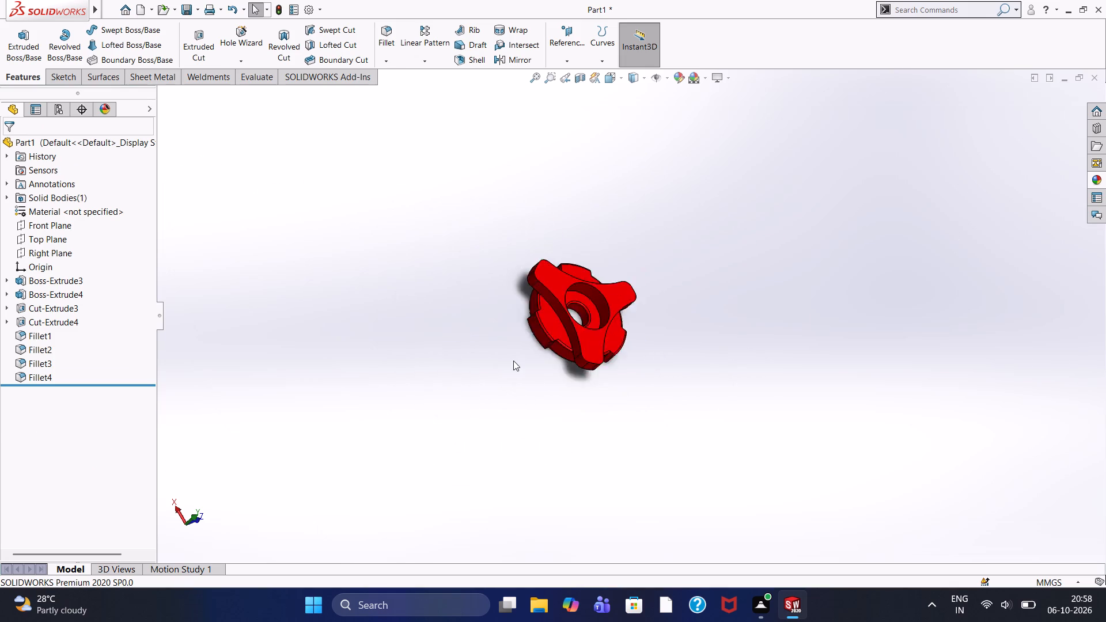
scroll(513, 361, "up", 2)
scroll(513, 361, "down", 9)
scroll(759, 219, "up", 4)
scroll(759, 219, "down", 4)
scroll(607, 373, "up", 4)
scroll(607, 365, "down", 6)
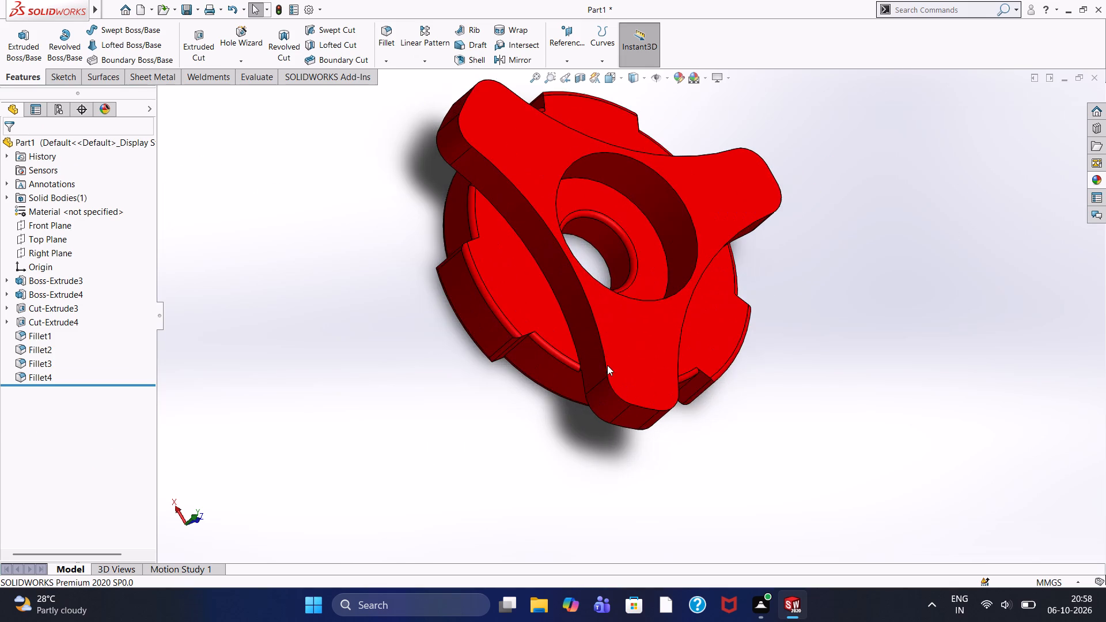
scroll(649, 282, "down", 3)
scroll(649, 282, "up", 4)
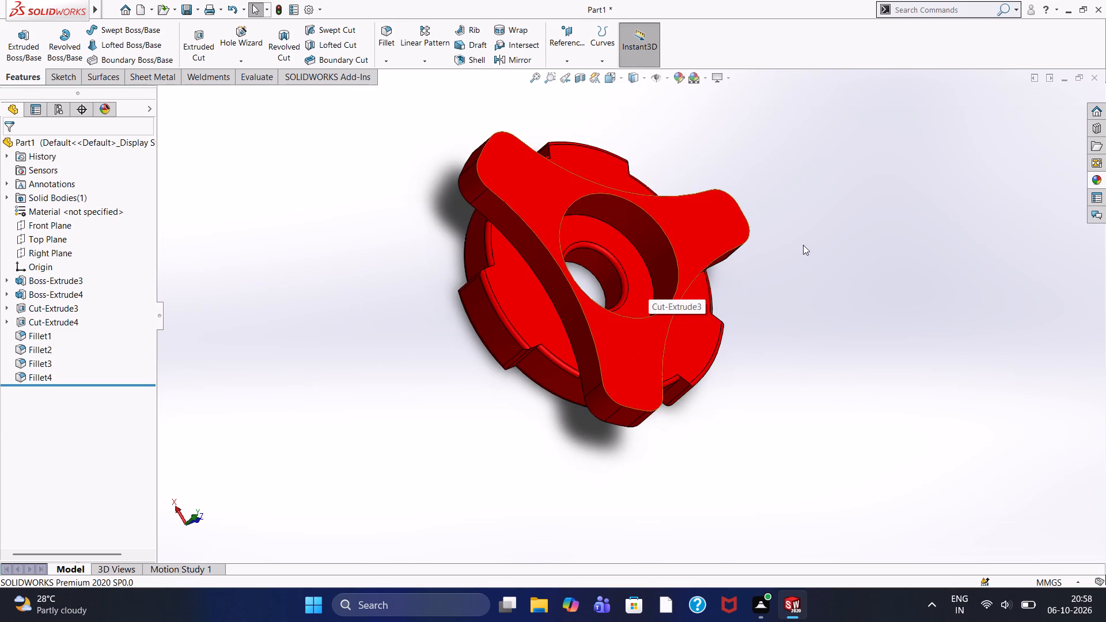
Examine the knob's flat back face, arm sides, deep recess and base tabs from several angles.
middle_click_drag(842, 258, 547, 279)
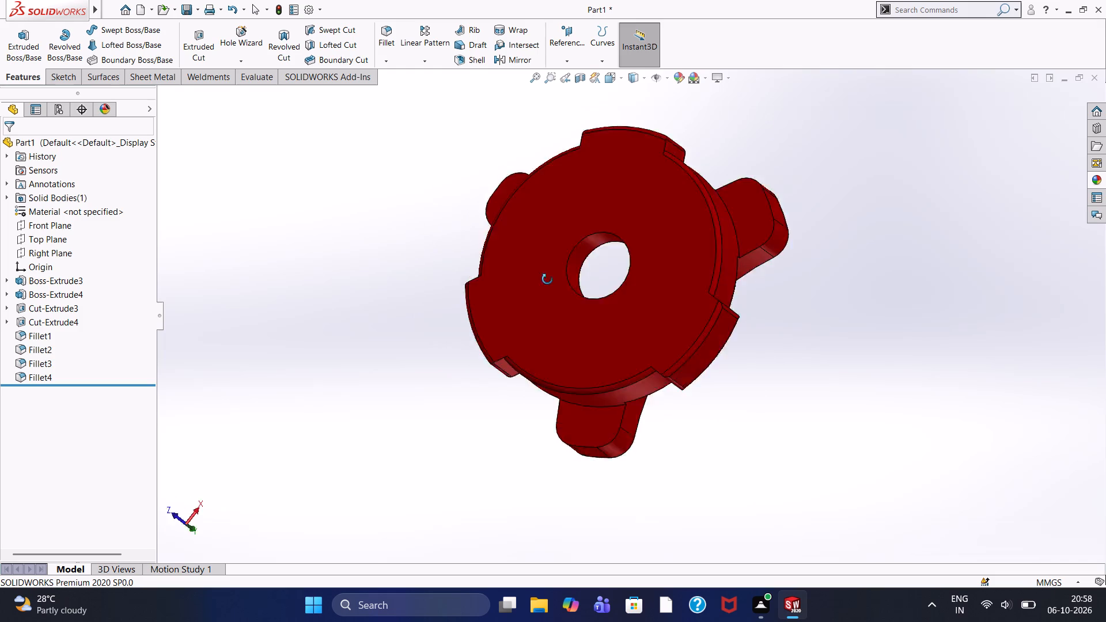
middle_click_drag(547, 279, 651, 317)
middle_click_drag(651, 317, 919, 408)
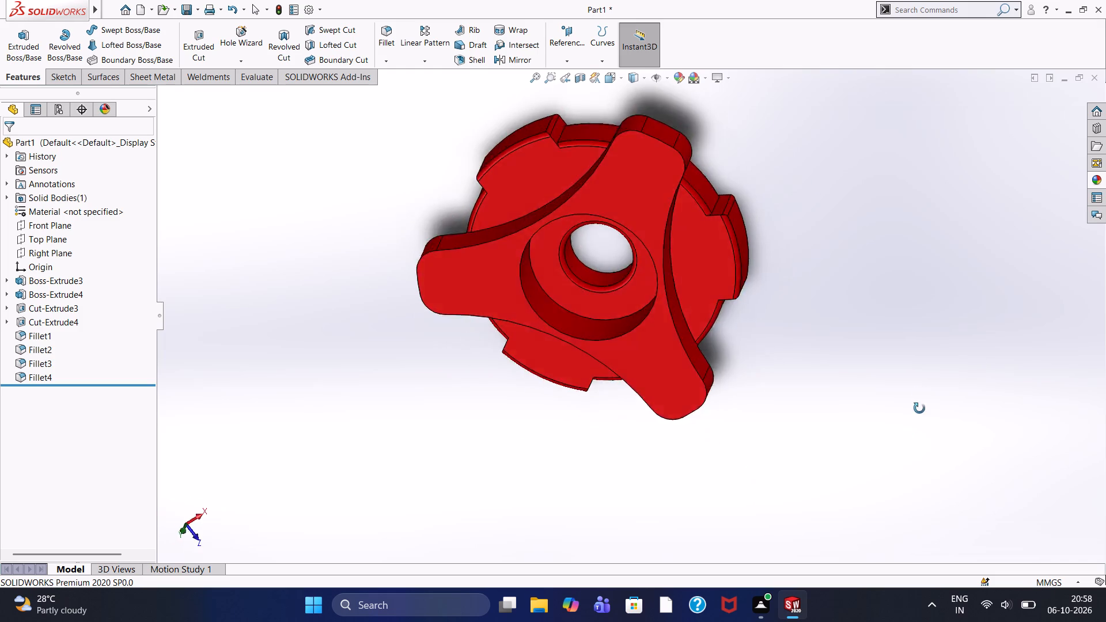
middle_click_drag(919, 408, 913, 327)
middle_click_drag(753, 339, 791, 210)
scroll(658, 218, "up", 3)
scroll(643, 211, "down", 8)
scroll(592, 310, "up", 3)
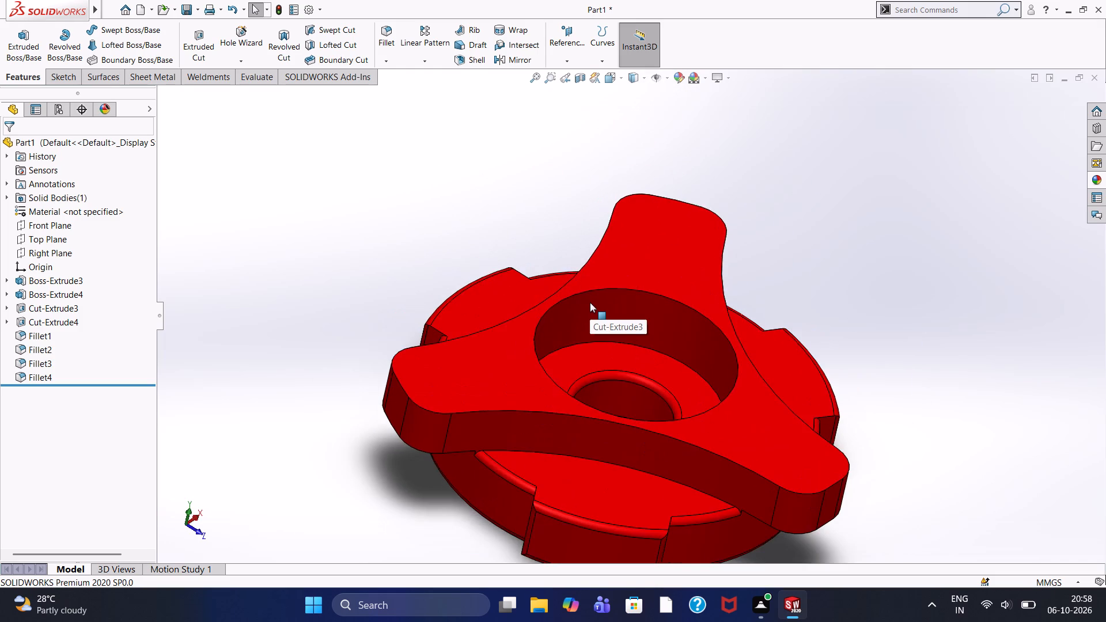
scroll(590, 302, "up", 1)
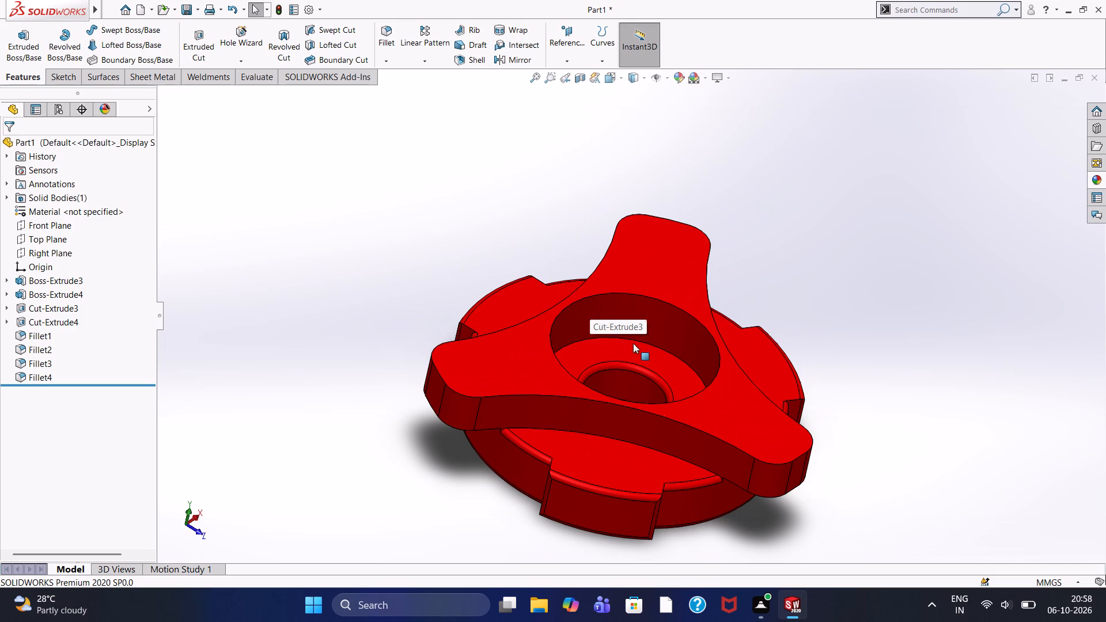
scroll(636, 343, "up", 4)
scroll(636, 363, "down", 4)
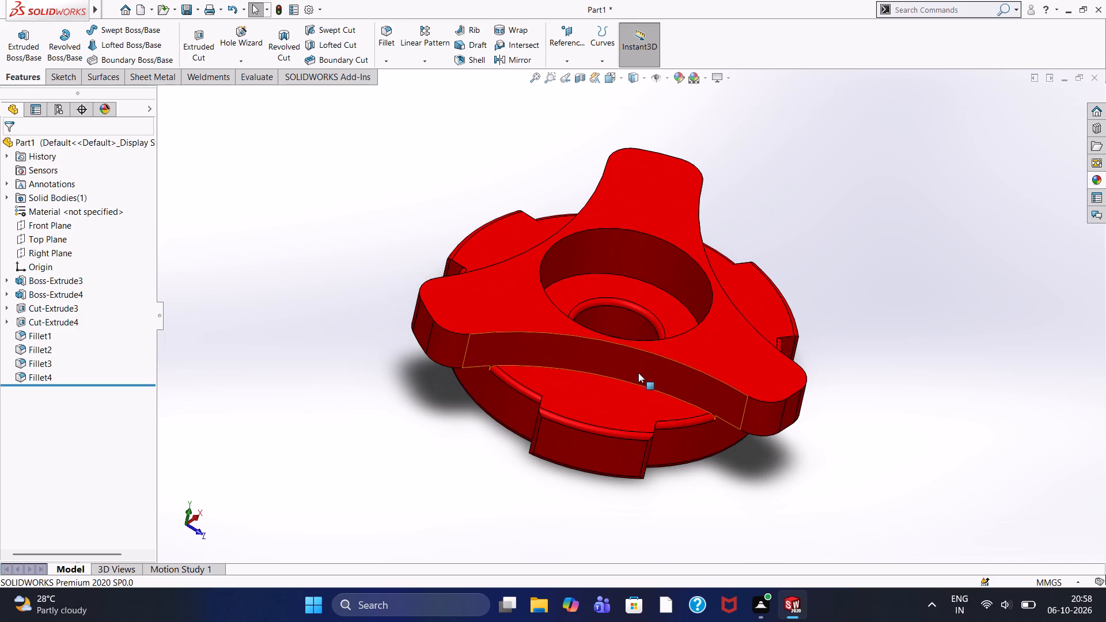
scroll(635, 383, "up", 4)
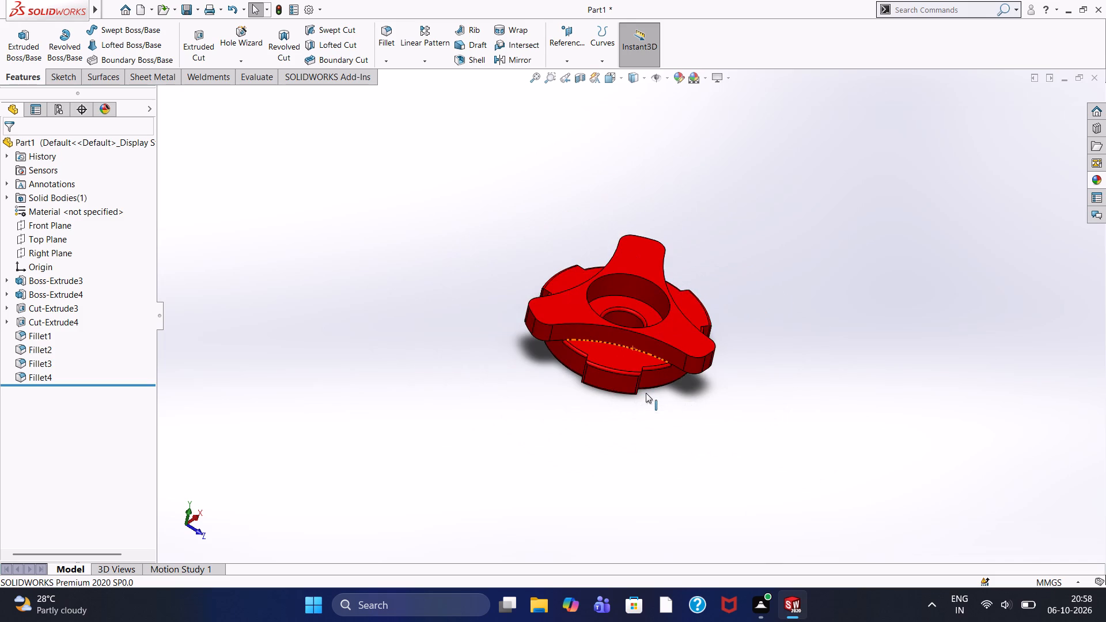
Examine the whole knob from a raised oblique angle that shows through the central bore.
middle_click_drag(646, 393, 641, 454)
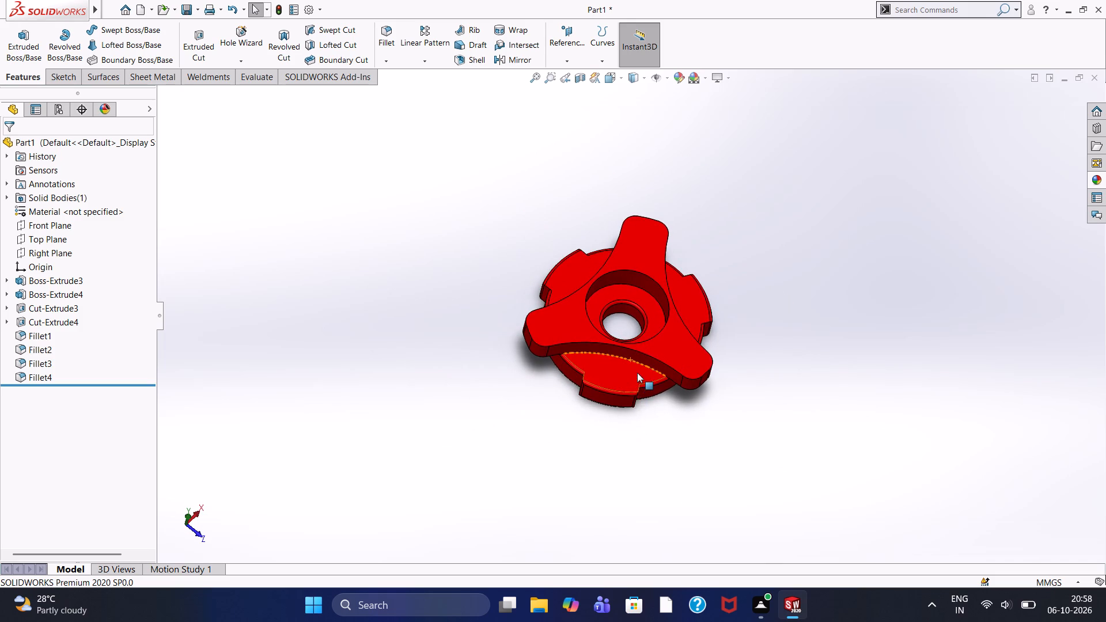
scroll(637, 373, "up", 2)
scroll(637, 373, "down", 3)
scroll(637, 373, "up", 2)
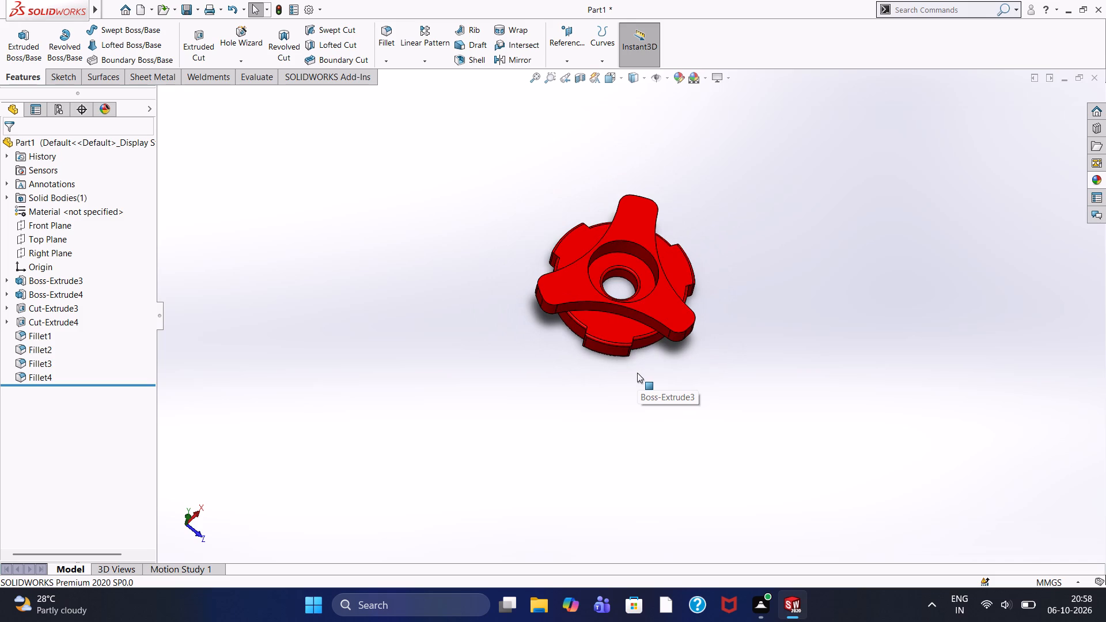
scroll(536, 400, "up", 1)
scroll(536, 400, "down", 1)
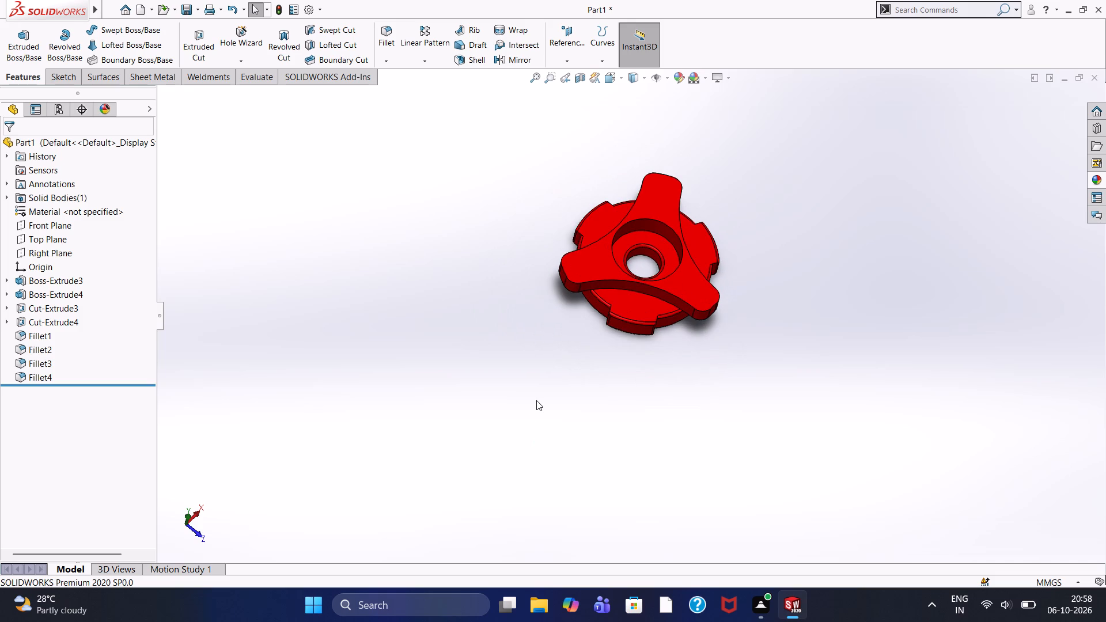
Examine the red knob's arms, stepped recess and base notches from several oblique angles, ending facing the arms squarely.
scroll(458, 534, "up", 1)
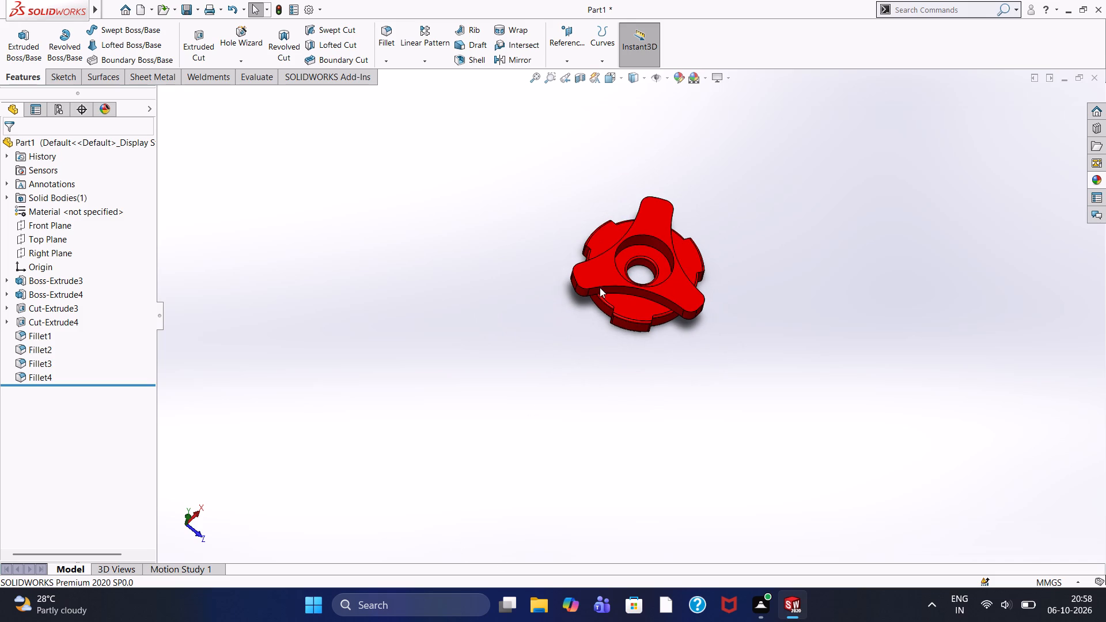
scroll(604, 279, "down", 5)
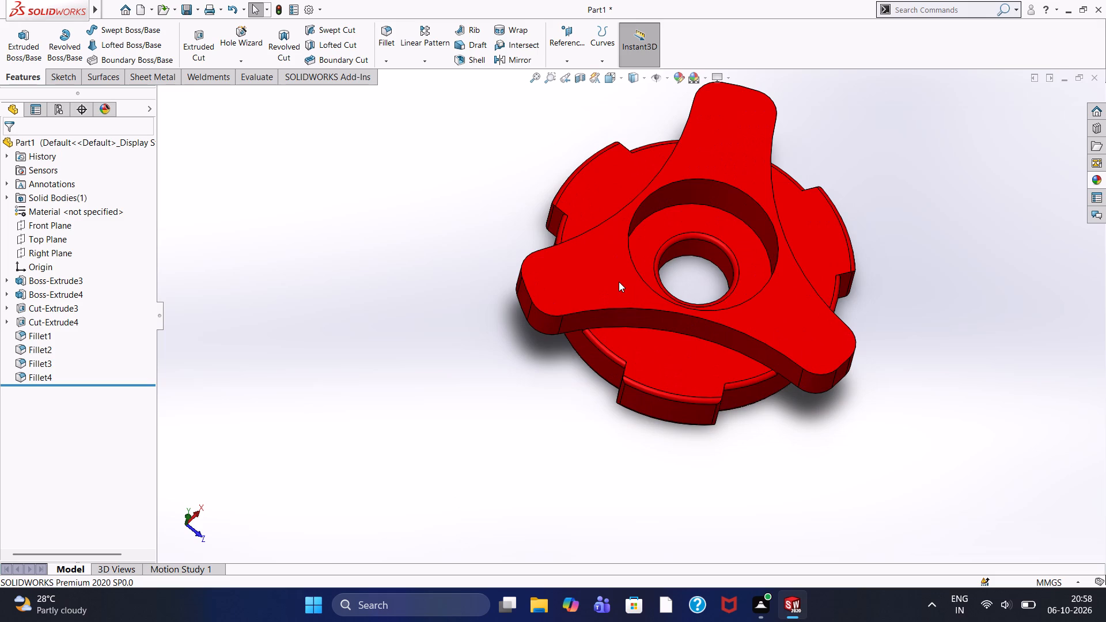
scroll(619, 282, "up", 2)
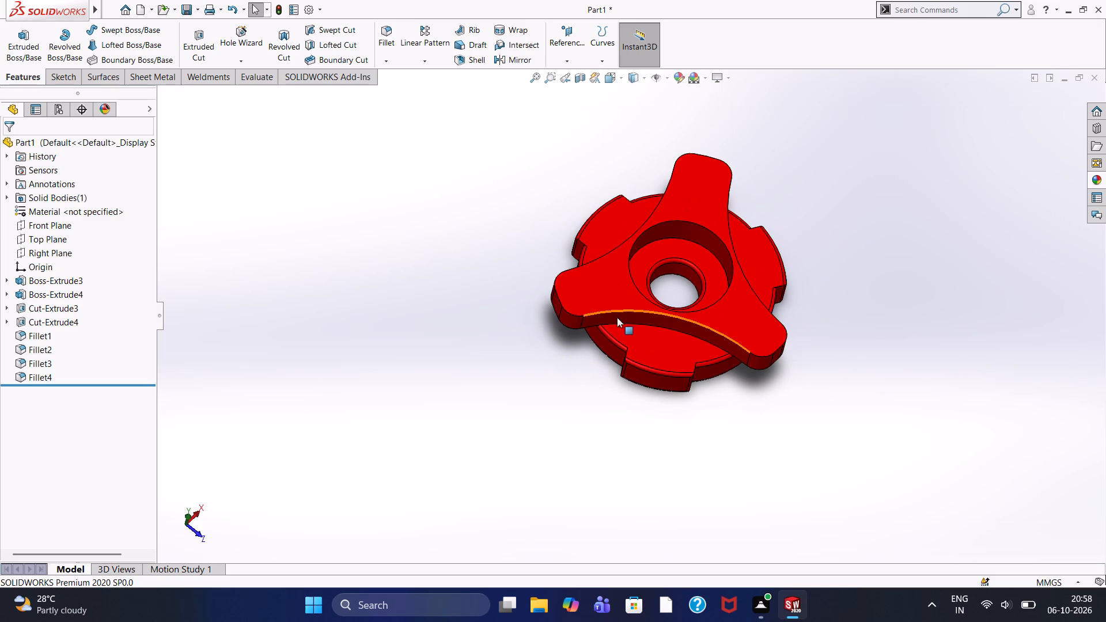
scroll(617, 317, "up", 2)
scroll(624, 338, "down", 3)
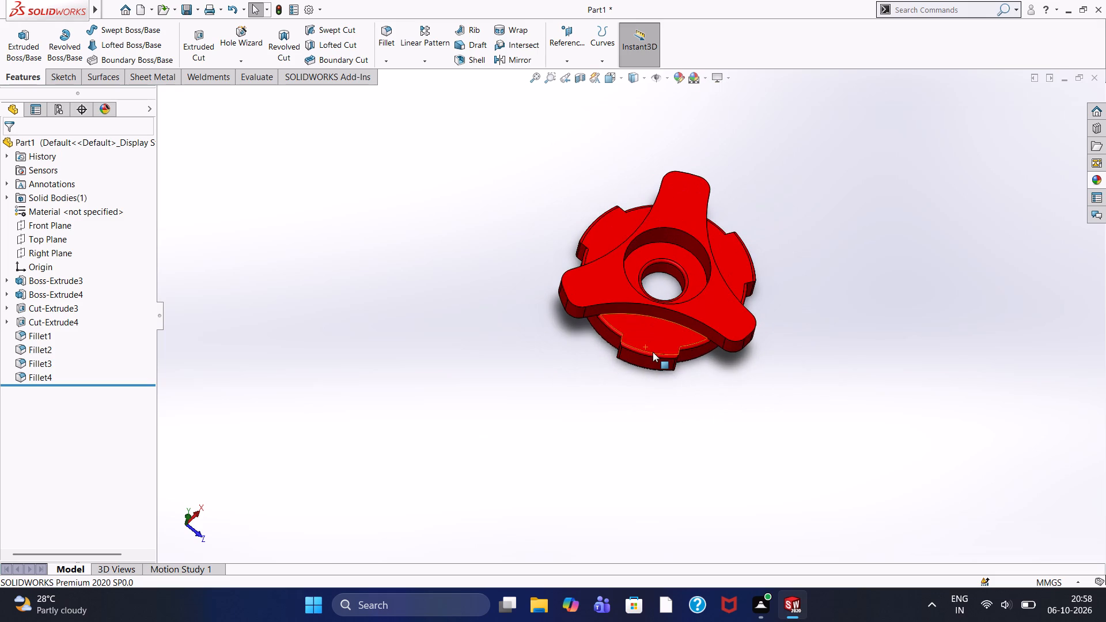
scroll(653, 352, "down", 2)
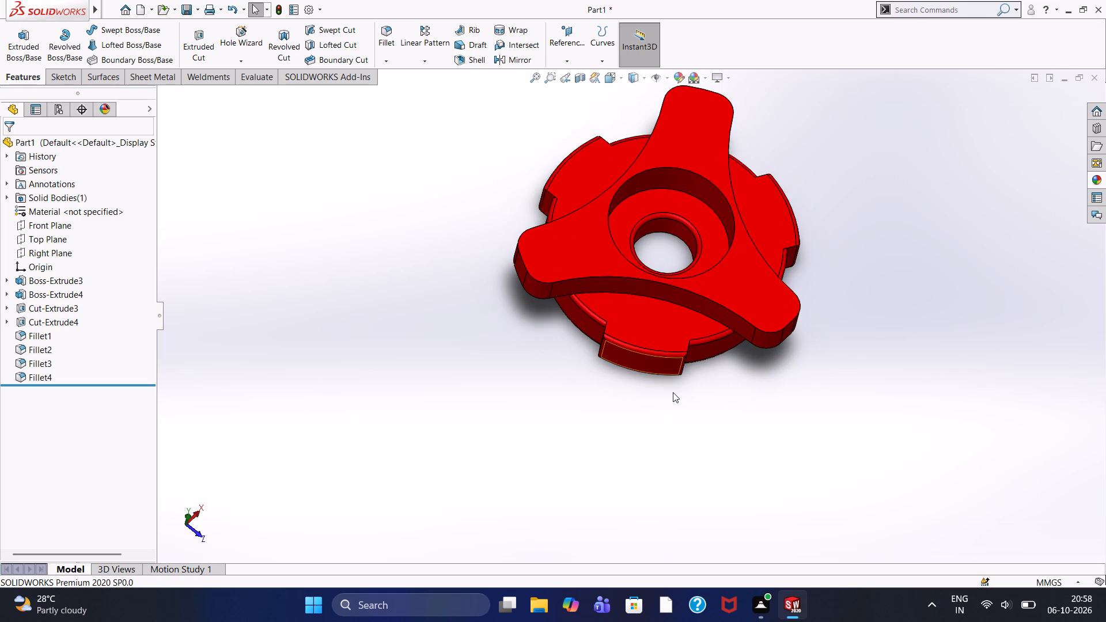
middle_click_drag(673, 392, 667, 449)
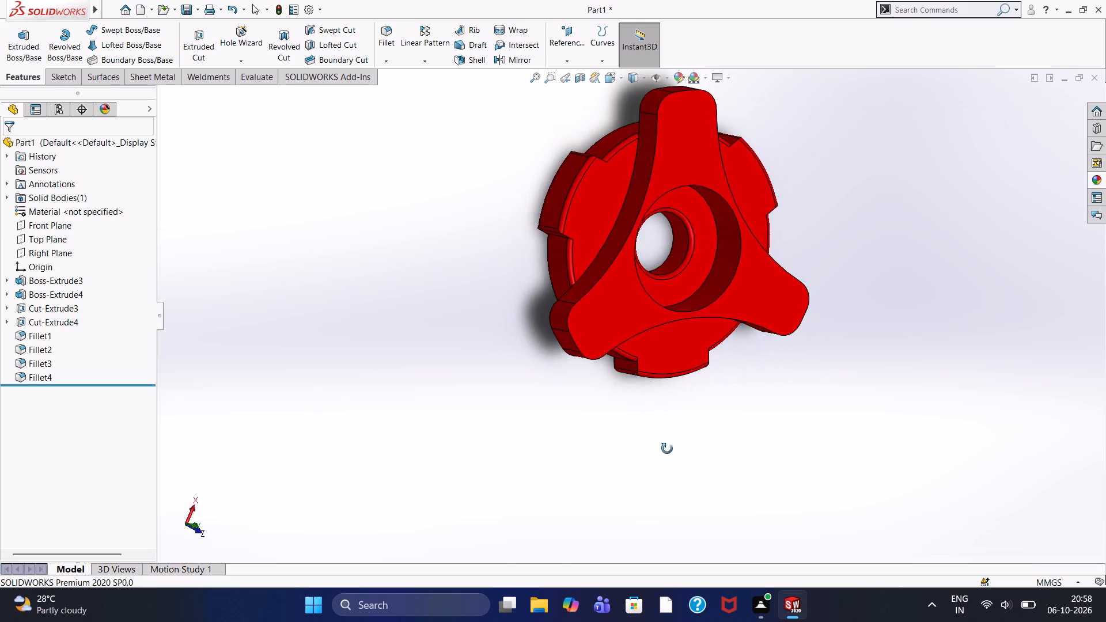
middle_click_drag(667, 449, 607, 395)
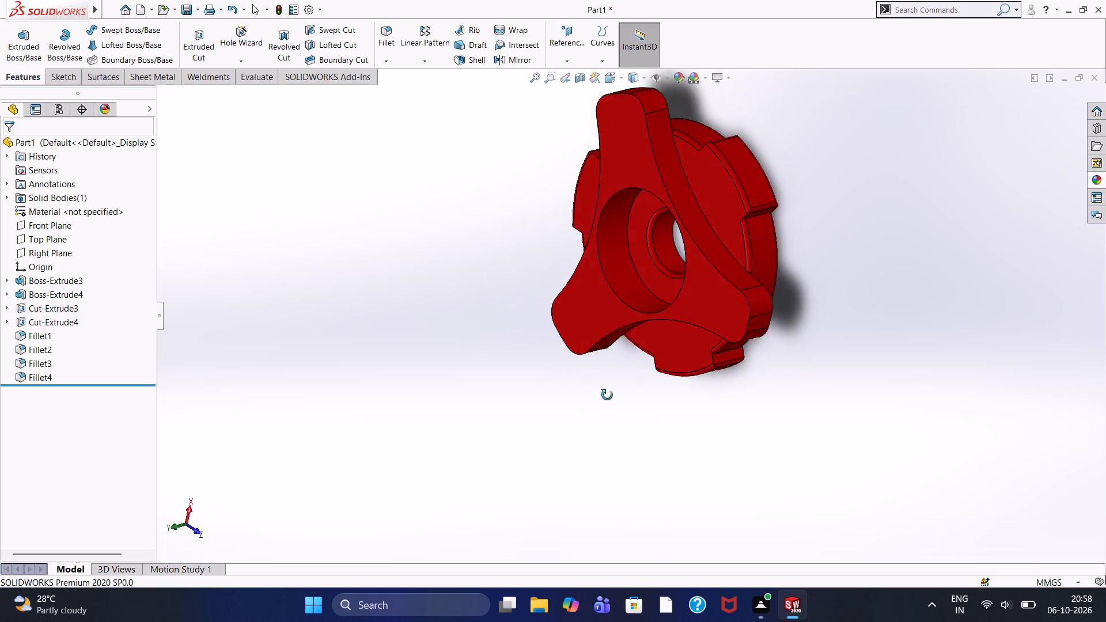
middle_click_drag(607, 395, 634, 294)
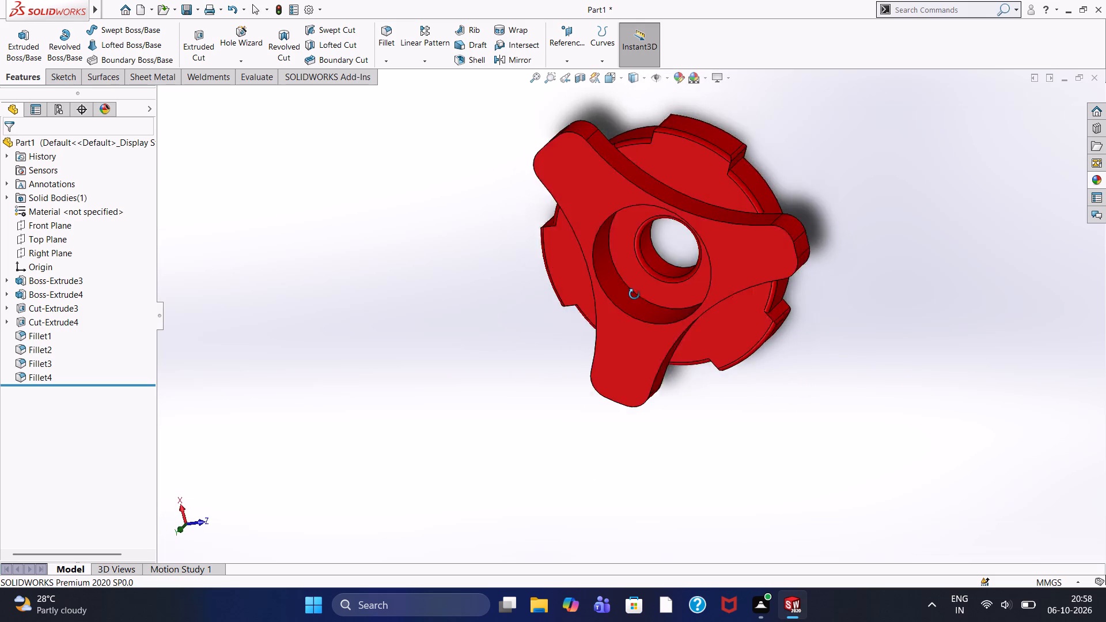
middle_click_drag(634, 294, 667, 223)
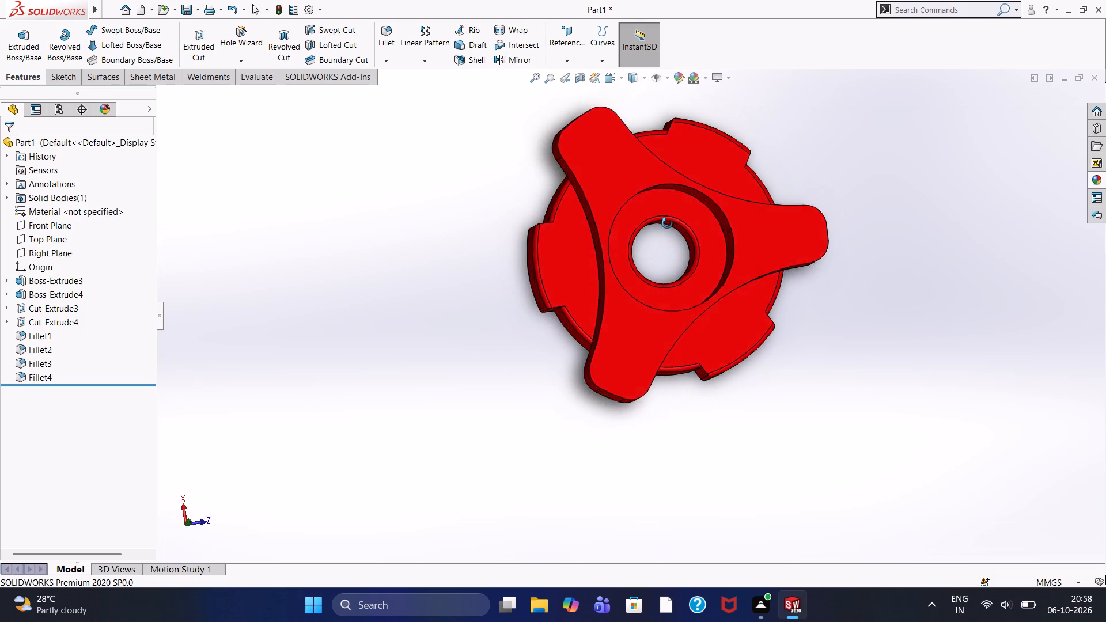
middle_click_drag(667, 223, 653, 251)
Examine the knob face-on, checking the three arms, the central bore and the notched base rim at varying distances.
scroll(668, 268, "up", 2)
scroll(668, 268, "down", 2)
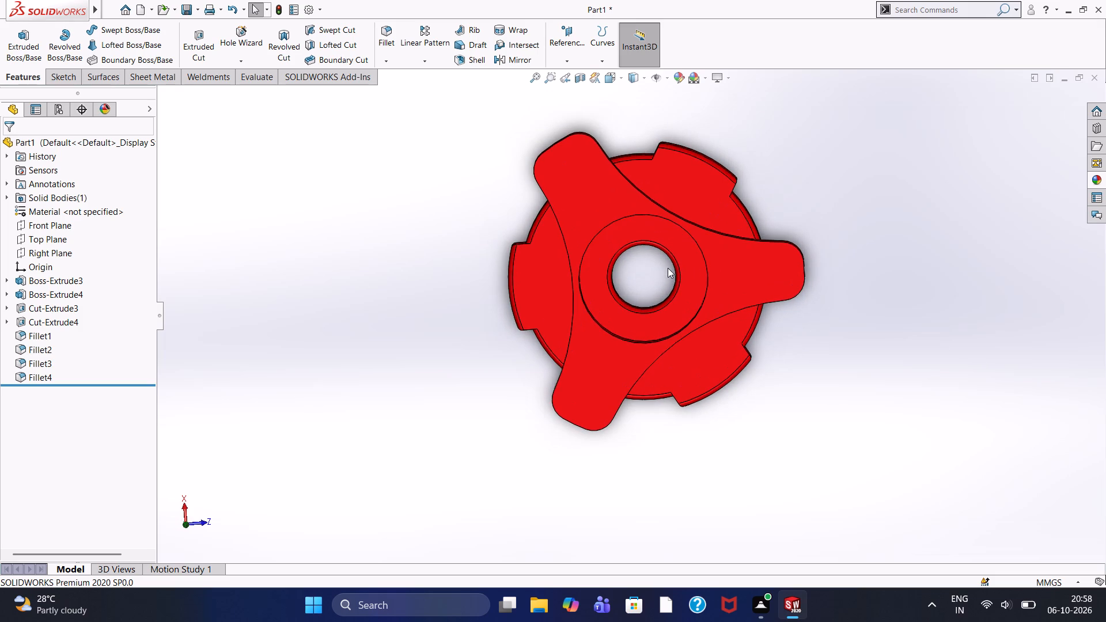
scroll(660, 285, "up", 2)
scroll(660, 285, "down", 1)
scroll(660, 285, "up", 2)
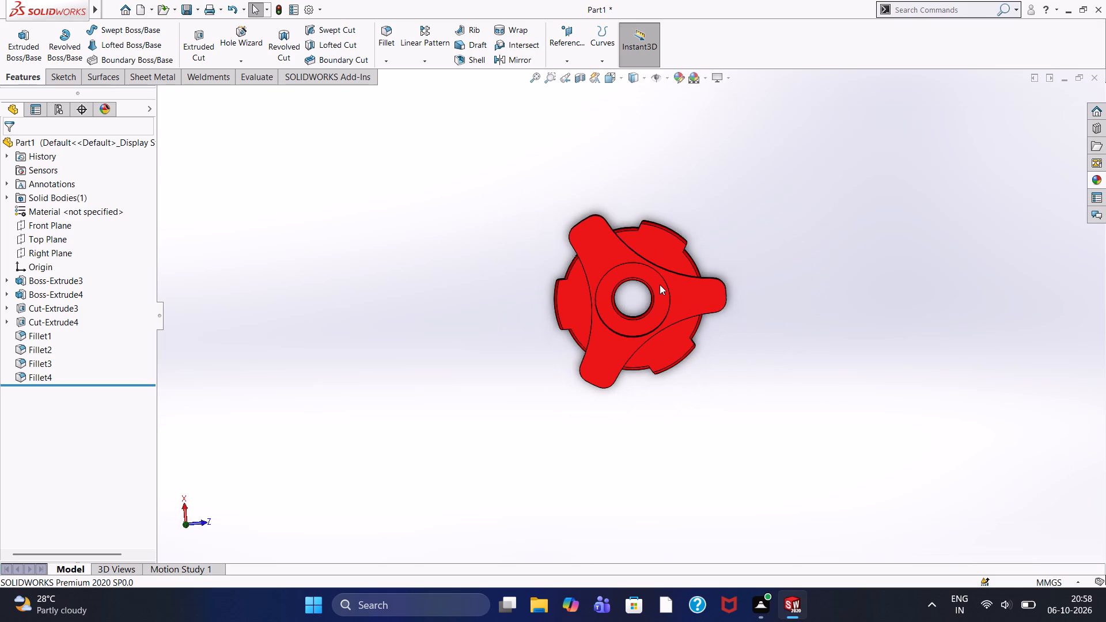
scroll(660, 285, "up", 2)
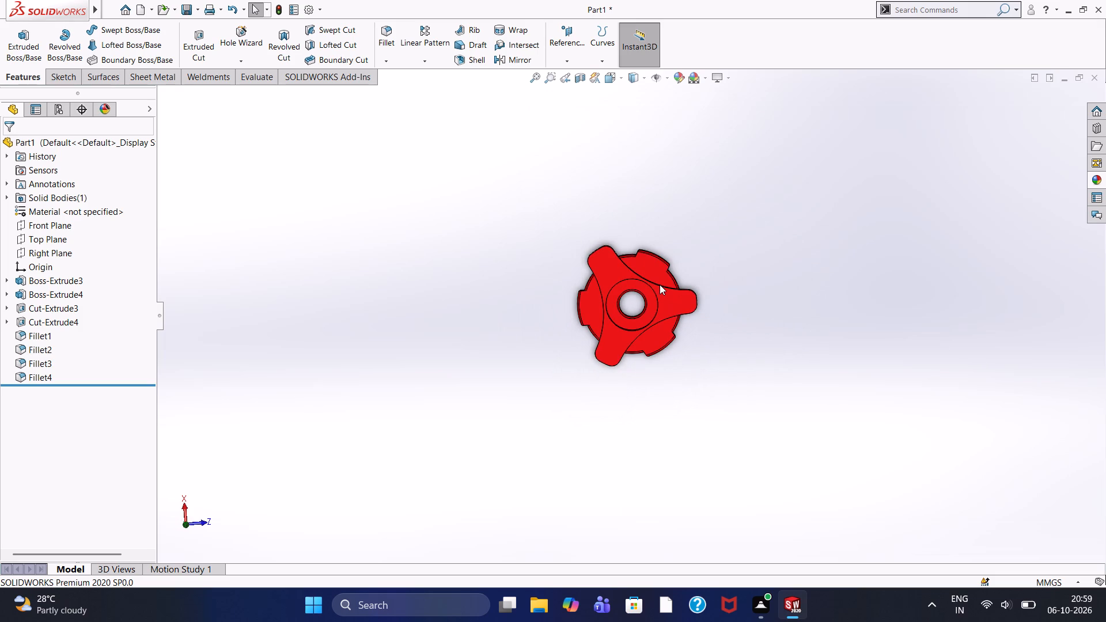
scroll(666, 272, "up", 3)
scroll(666, 272, "down", 3)
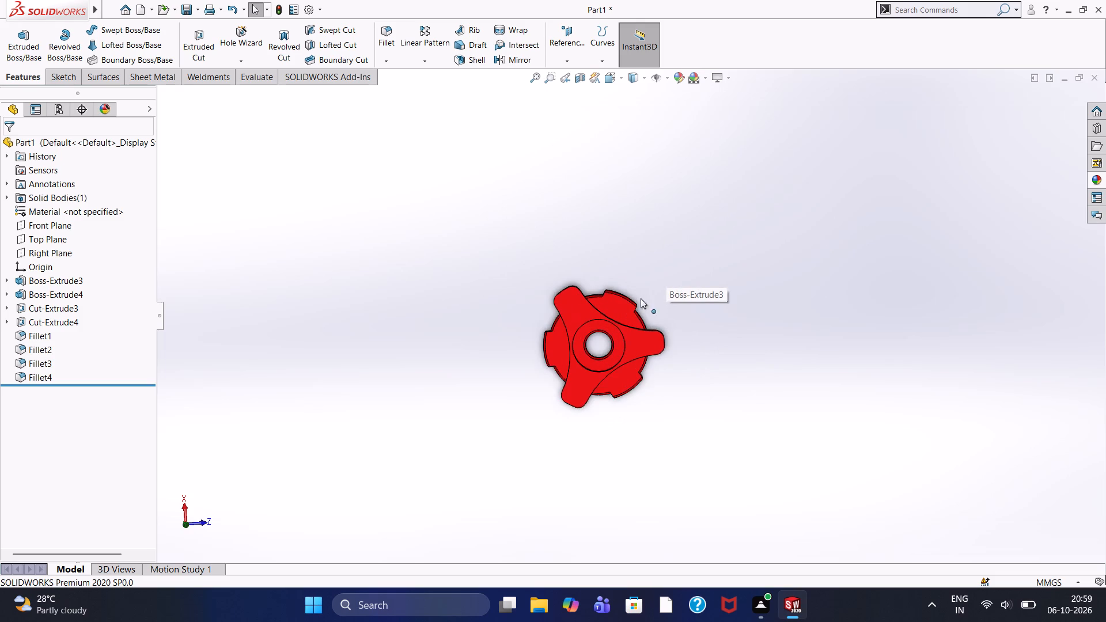
scroll(600, 352, "down", 6)
scroll(589, 358, "up", 1)
scroll(589, 358, "down", 2)
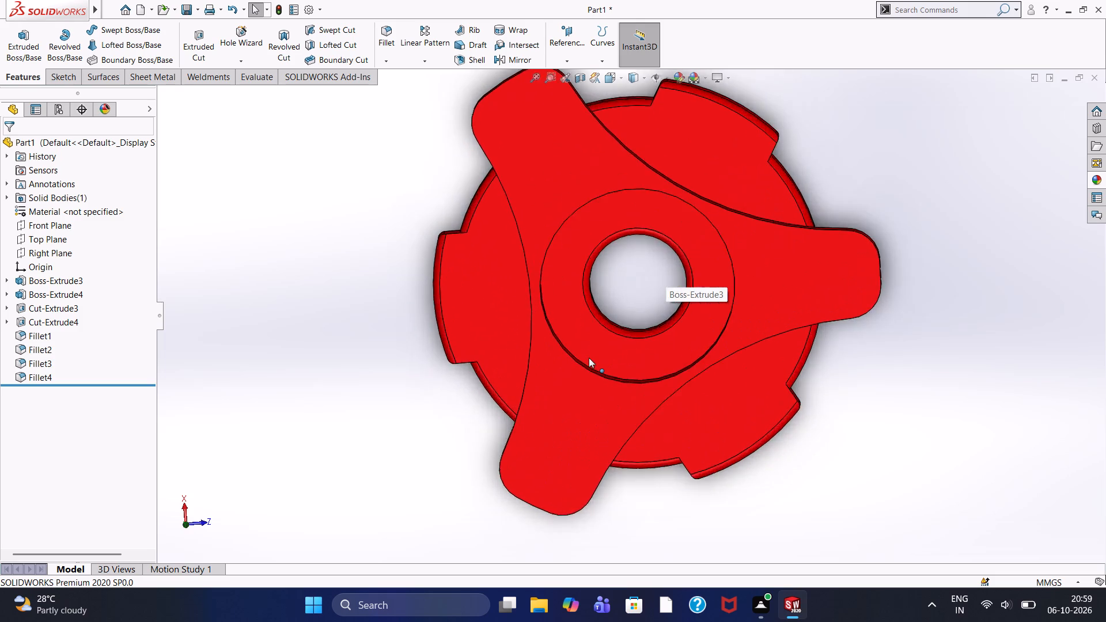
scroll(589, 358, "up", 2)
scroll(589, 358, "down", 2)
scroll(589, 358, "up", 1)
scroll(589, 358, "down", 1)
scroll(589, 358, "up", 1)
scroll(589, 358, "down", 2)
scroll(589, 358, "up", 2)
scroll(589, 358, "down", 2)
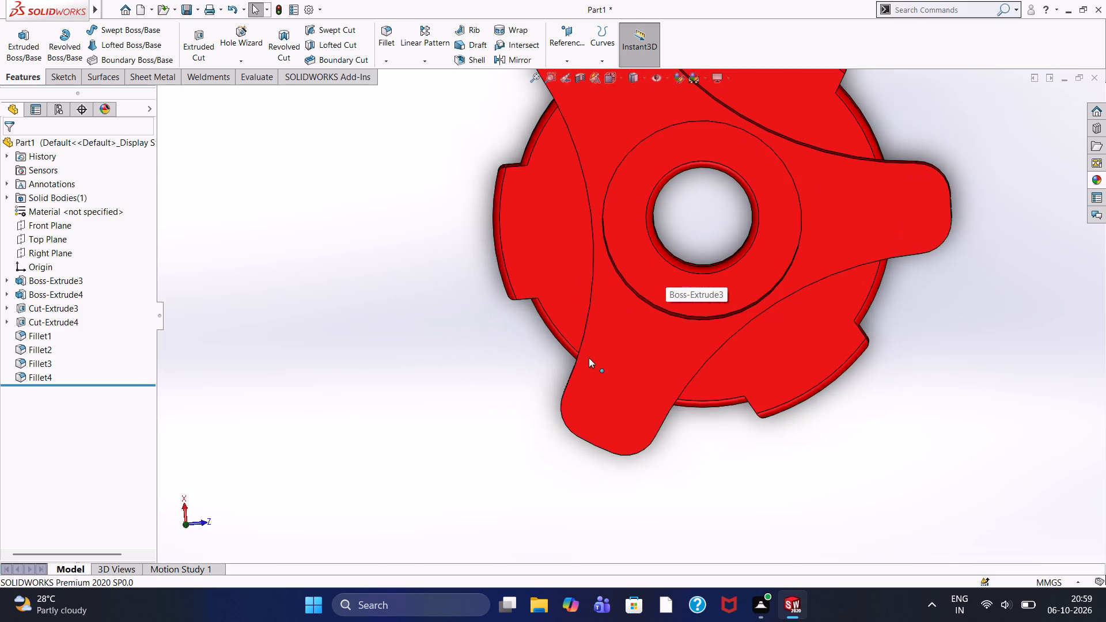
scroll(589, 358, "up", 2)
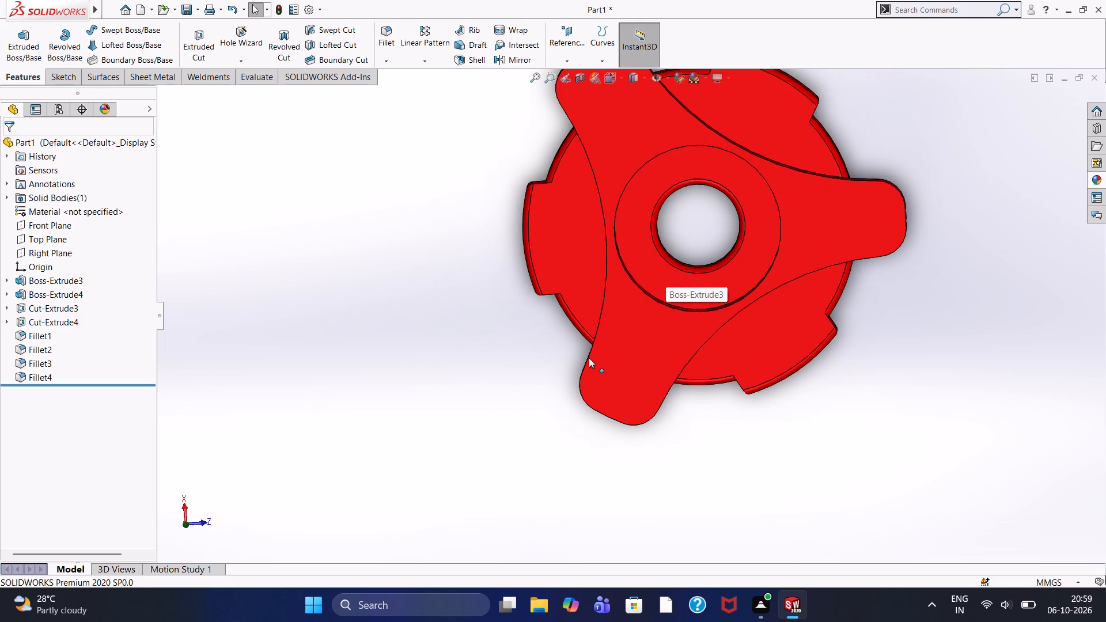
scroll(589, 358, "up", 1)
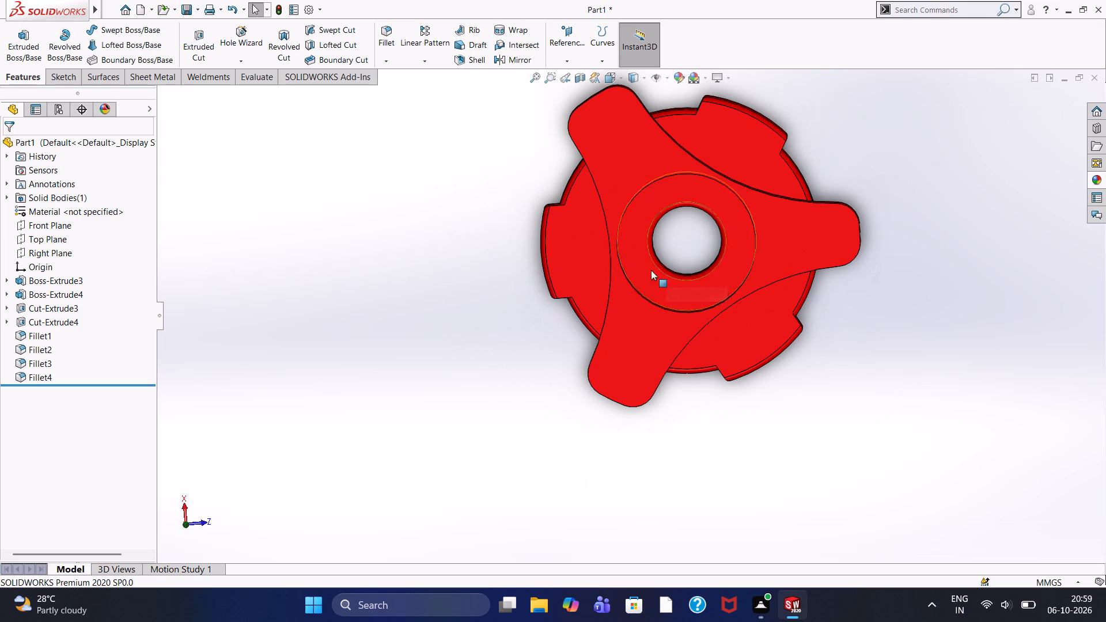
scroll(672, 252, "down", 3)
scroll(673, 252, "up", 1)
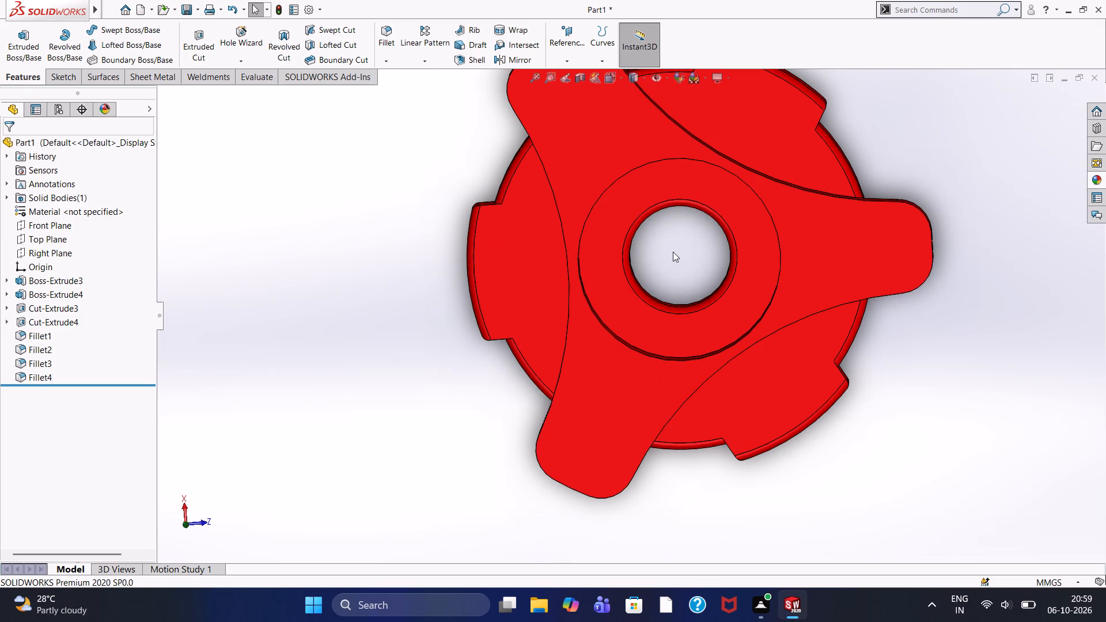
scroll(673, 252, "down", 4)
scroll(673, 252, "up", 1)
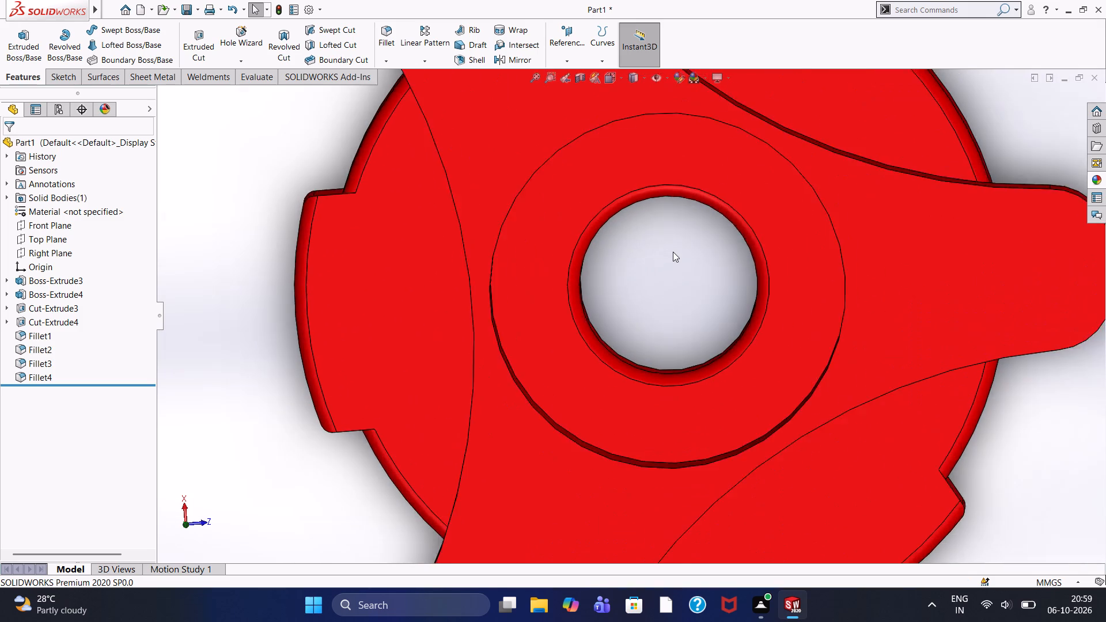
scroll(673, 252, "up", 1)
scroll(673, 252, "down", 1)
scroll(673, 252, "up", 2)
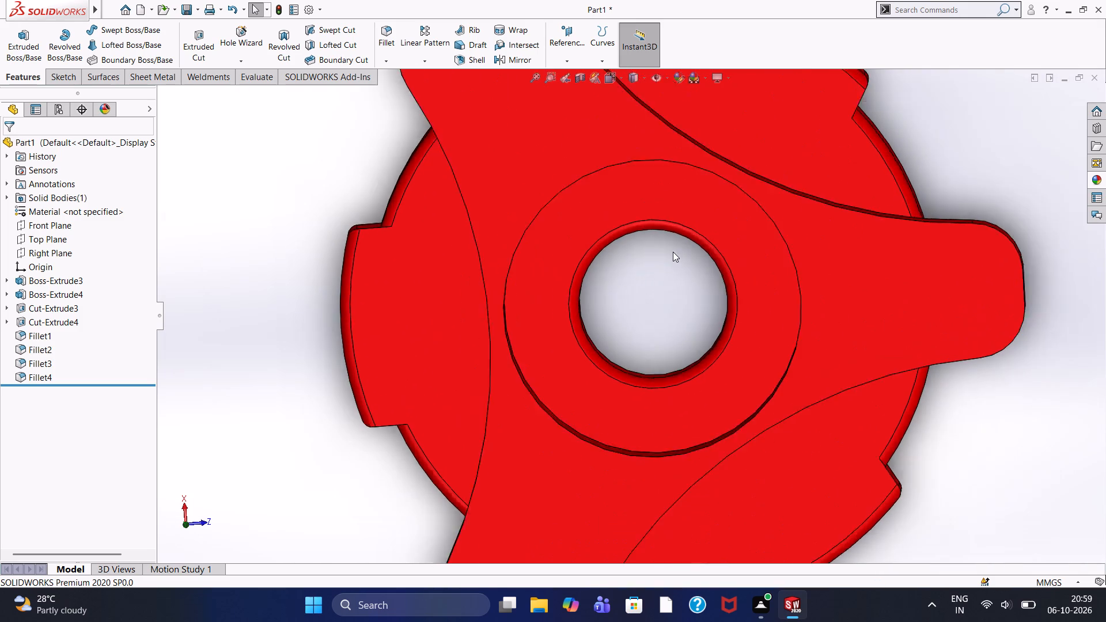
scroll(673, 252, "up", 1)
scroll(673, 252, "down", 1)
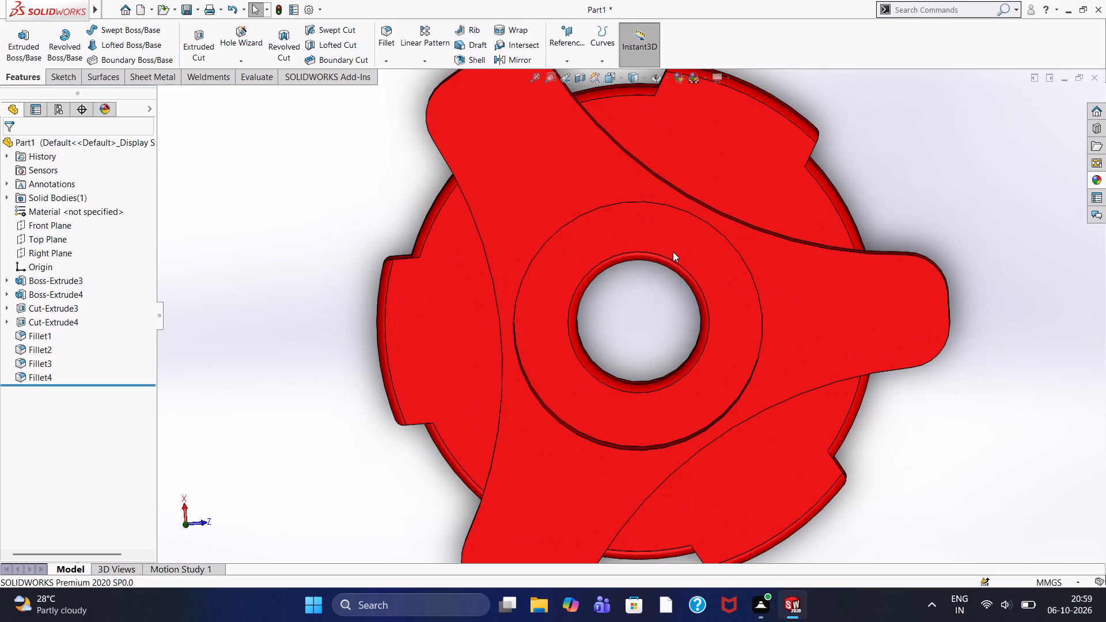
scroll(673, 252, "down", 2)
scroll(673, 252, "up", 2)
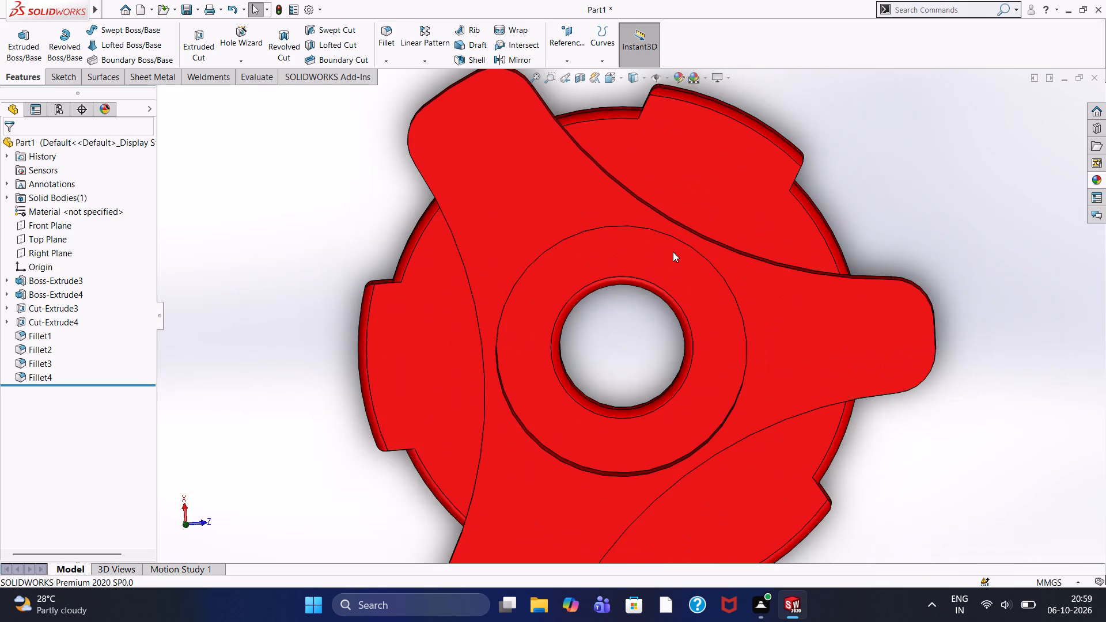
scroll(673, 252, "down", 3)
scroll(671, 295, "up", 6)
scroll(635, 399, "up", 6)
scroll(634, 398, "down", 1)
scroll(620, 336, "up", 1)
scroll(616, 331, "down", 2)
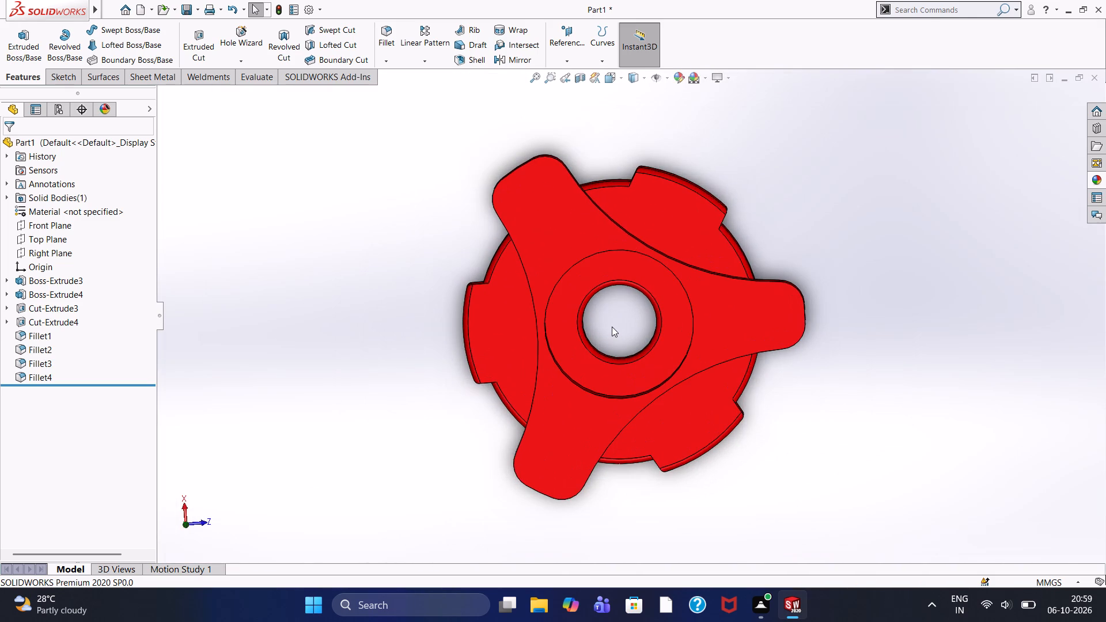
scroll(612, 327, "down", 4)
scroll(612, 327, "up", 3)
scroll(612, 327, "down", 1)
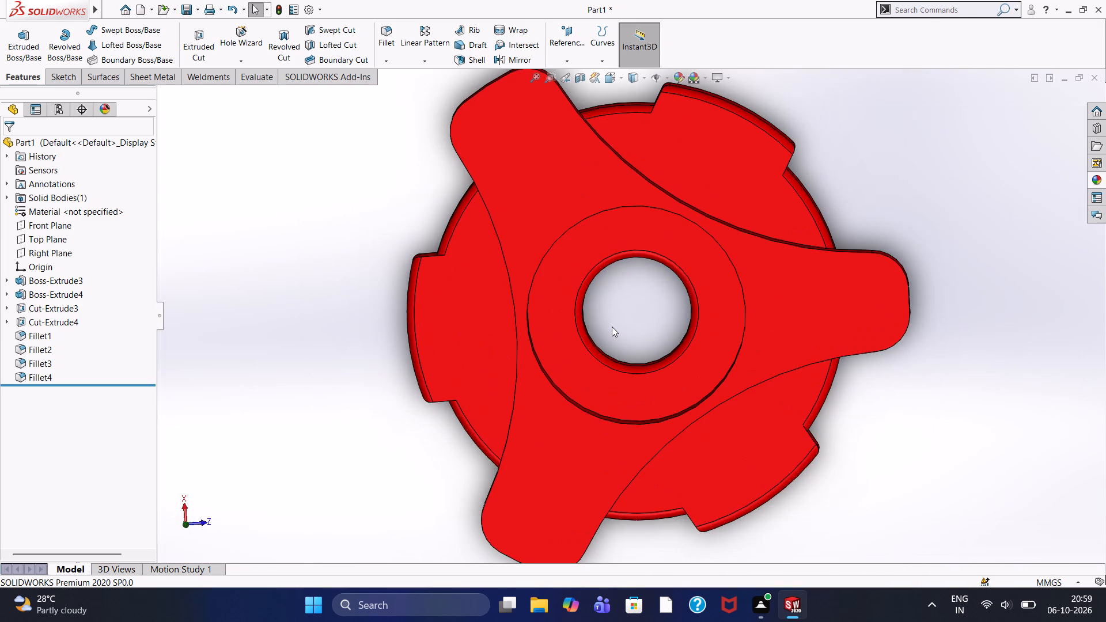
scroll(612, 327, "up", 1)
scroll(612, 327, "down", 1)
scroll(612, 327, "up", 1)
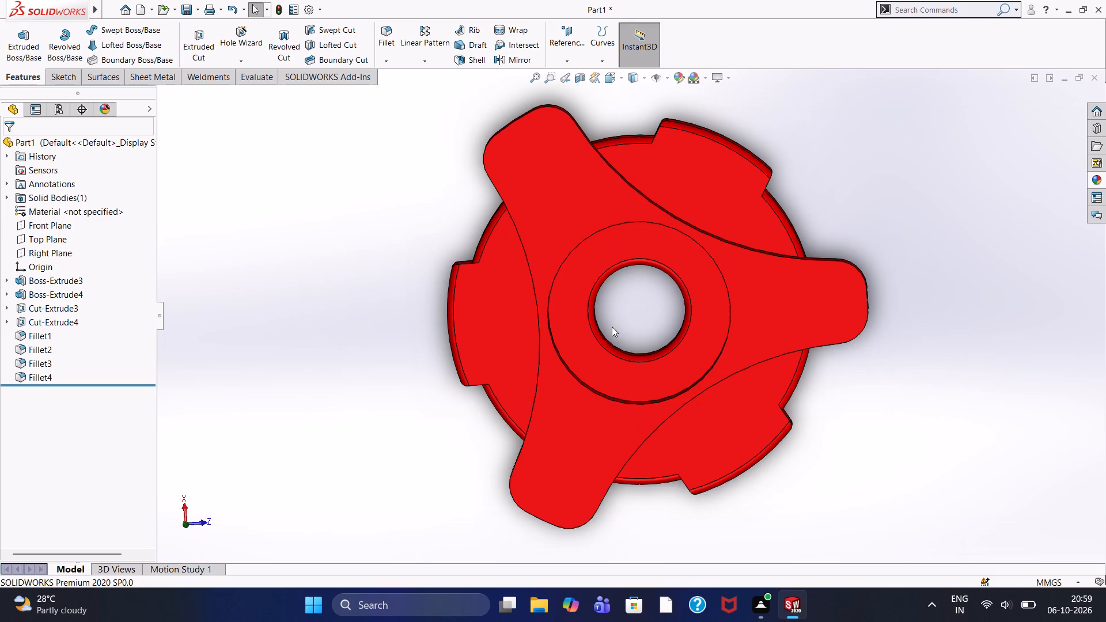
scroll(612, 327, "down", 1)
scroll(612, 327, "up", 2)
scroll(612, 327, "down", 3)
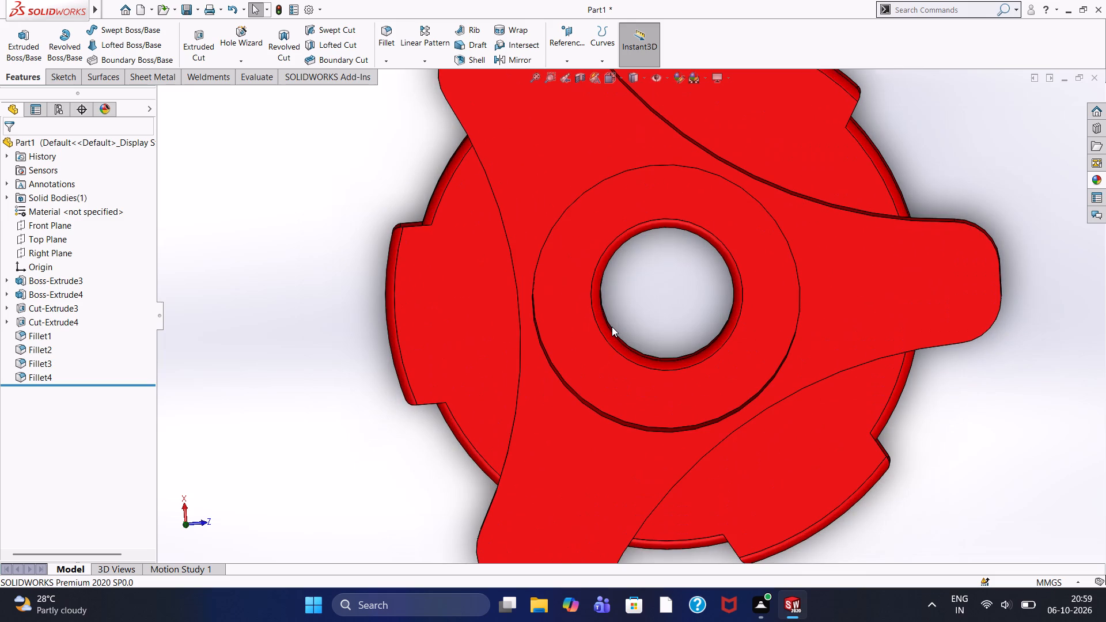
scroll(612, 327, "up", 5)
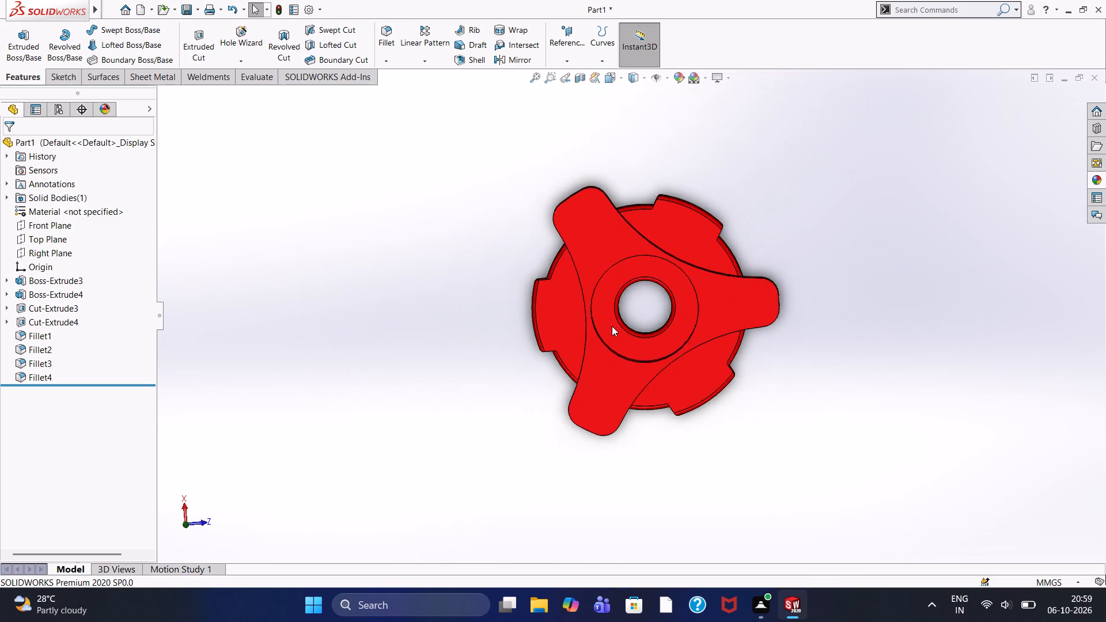
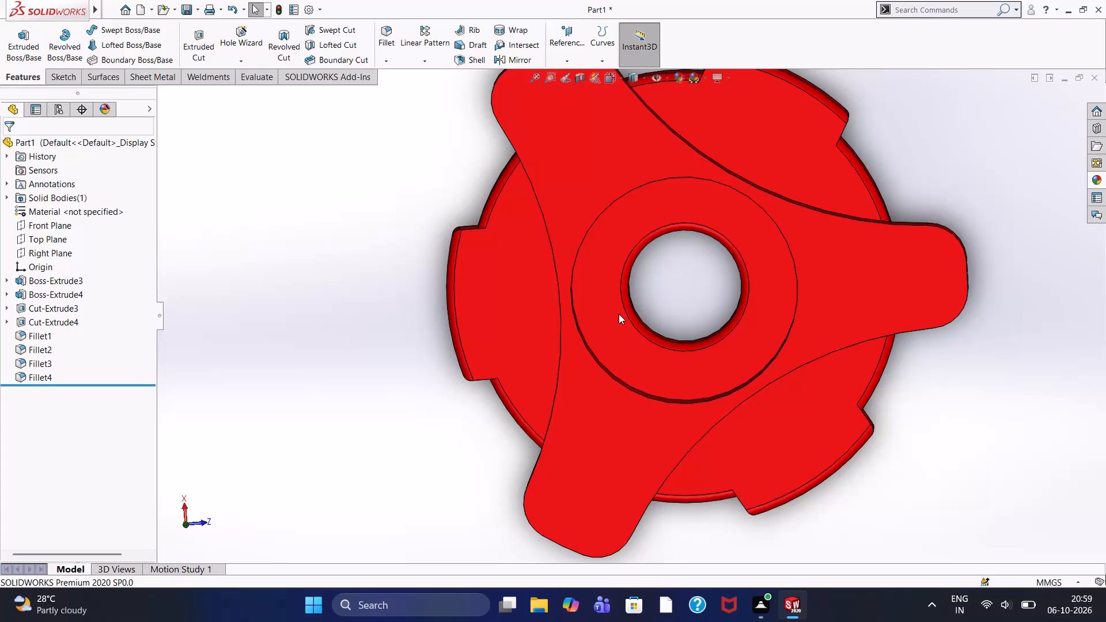
Examine the knob face-on at varying distances, checking the three arms, the circular recess and the central bore.
scroll(615, 309, "up", 3)
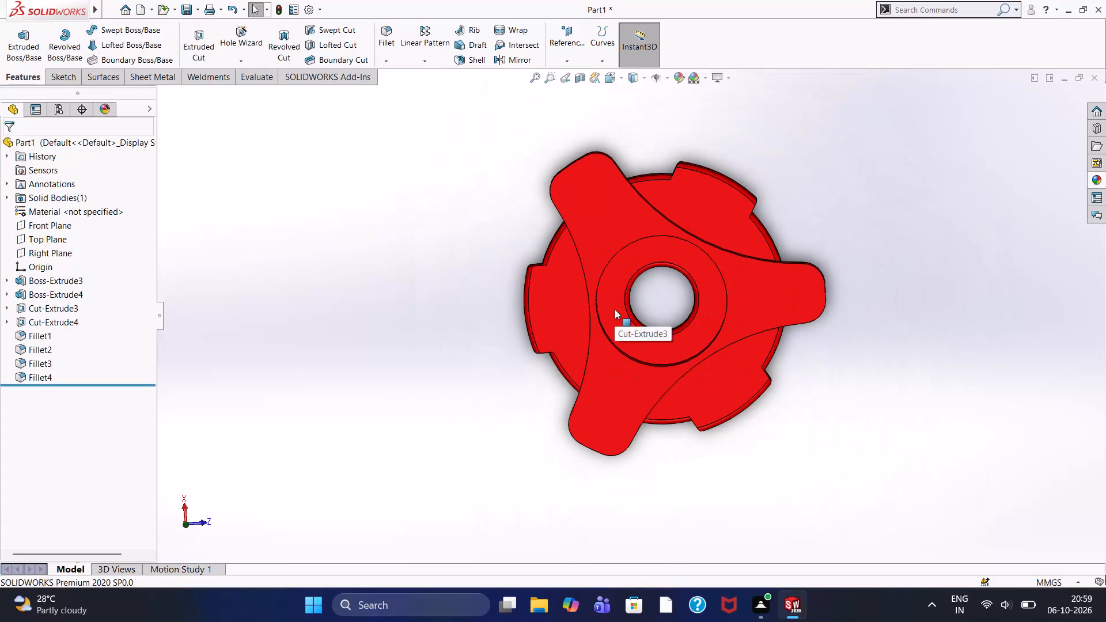
scroll(592, 286, "down", 3)
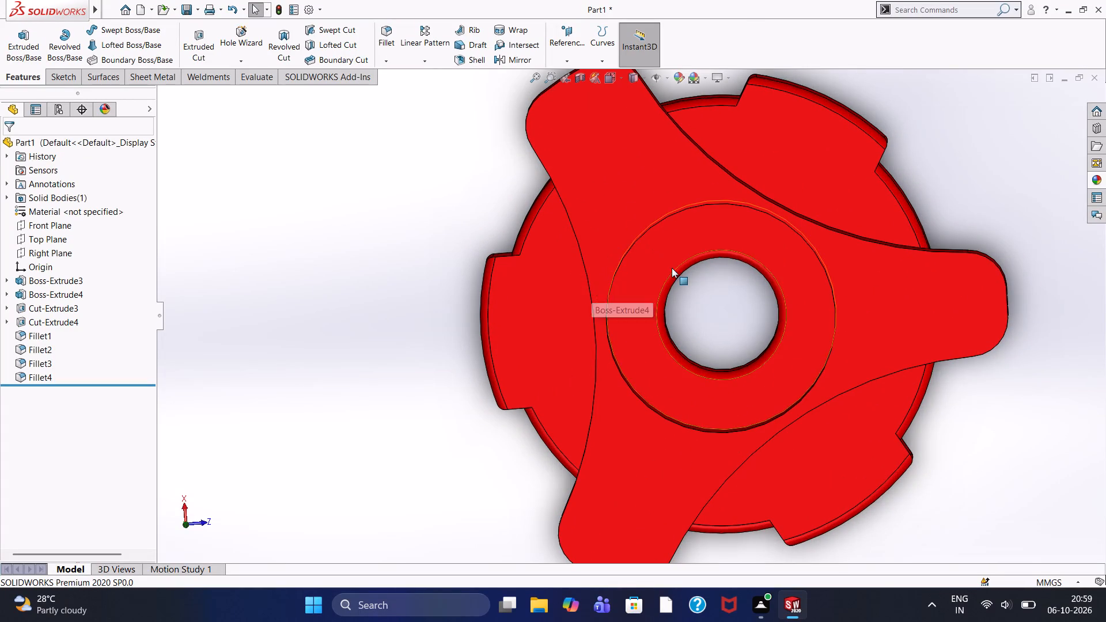
scroll(738, 298, "down", 1)
scroll(724, 297, "up", 2)
scroll(724, 297, "down", 2)
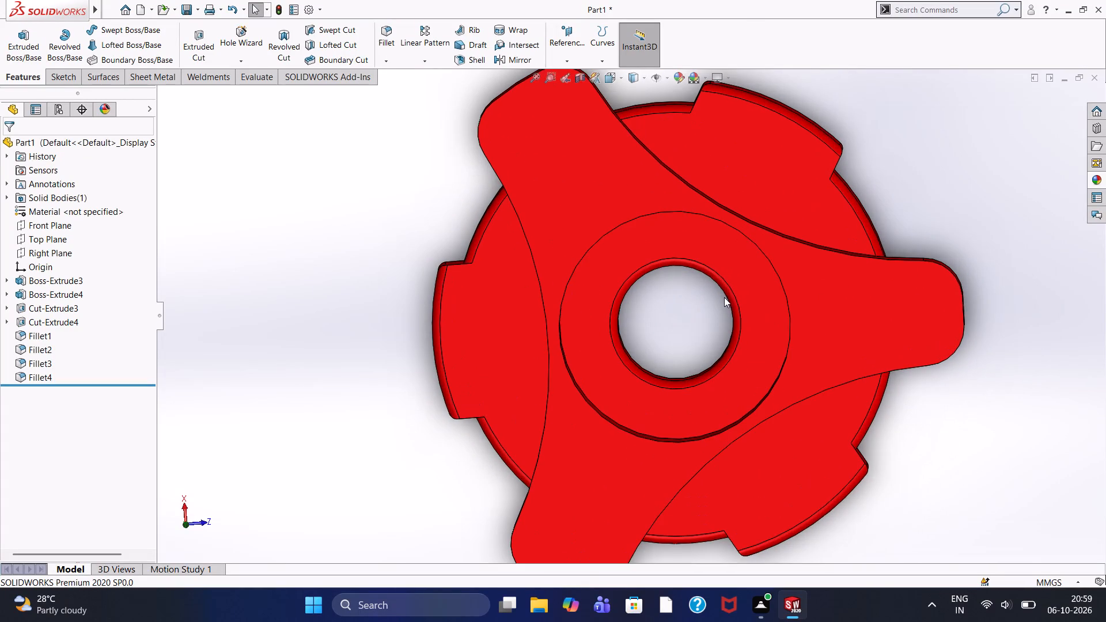
scroll(715, 293, "up", 3)
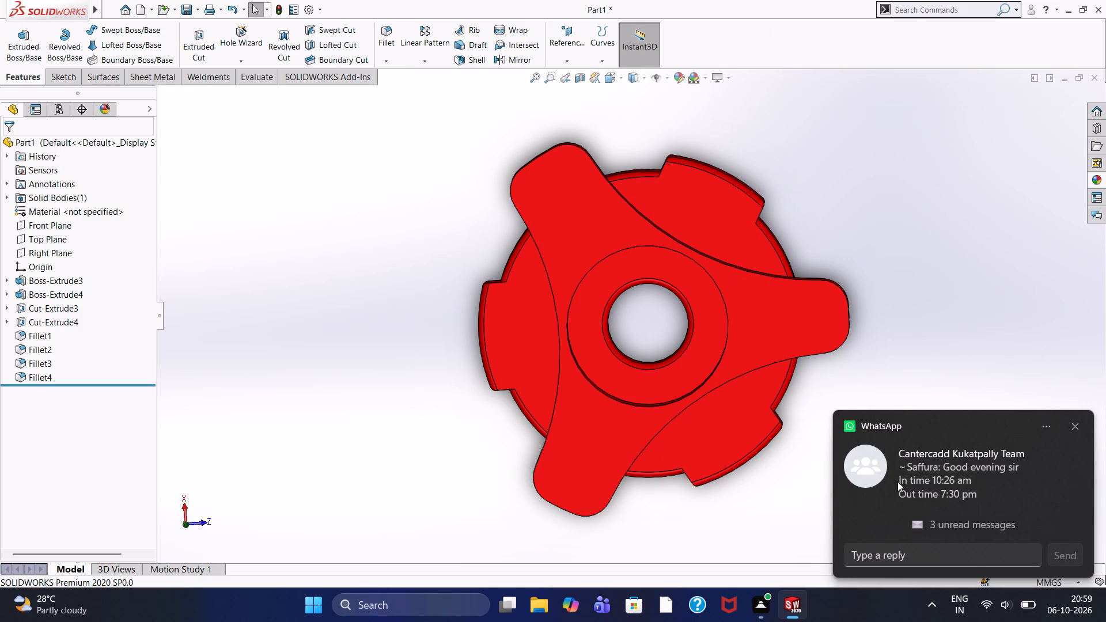
left_click(1074, 425)
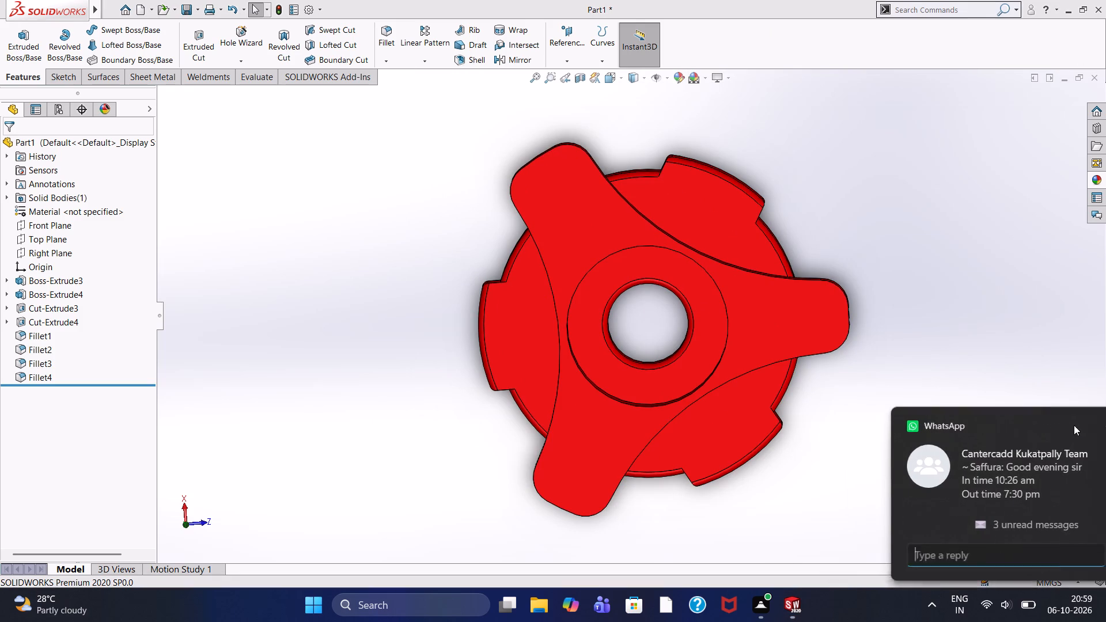
scroll(669, 314, "down", 1)
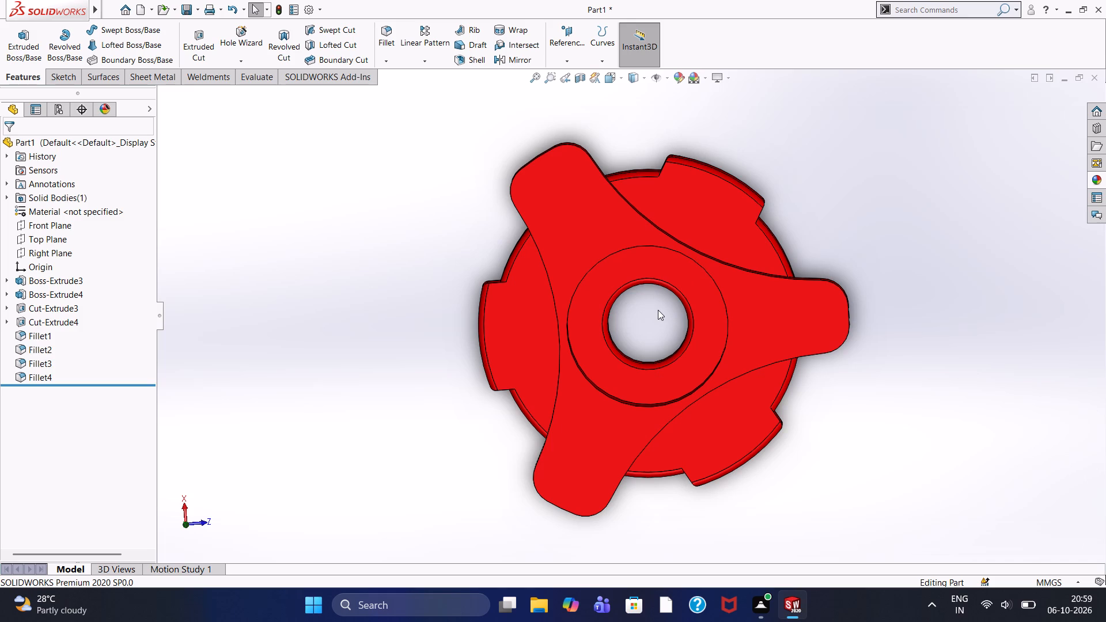
scroll(658, 310, "down", 1)
scroll(658, 310, "up", 3)
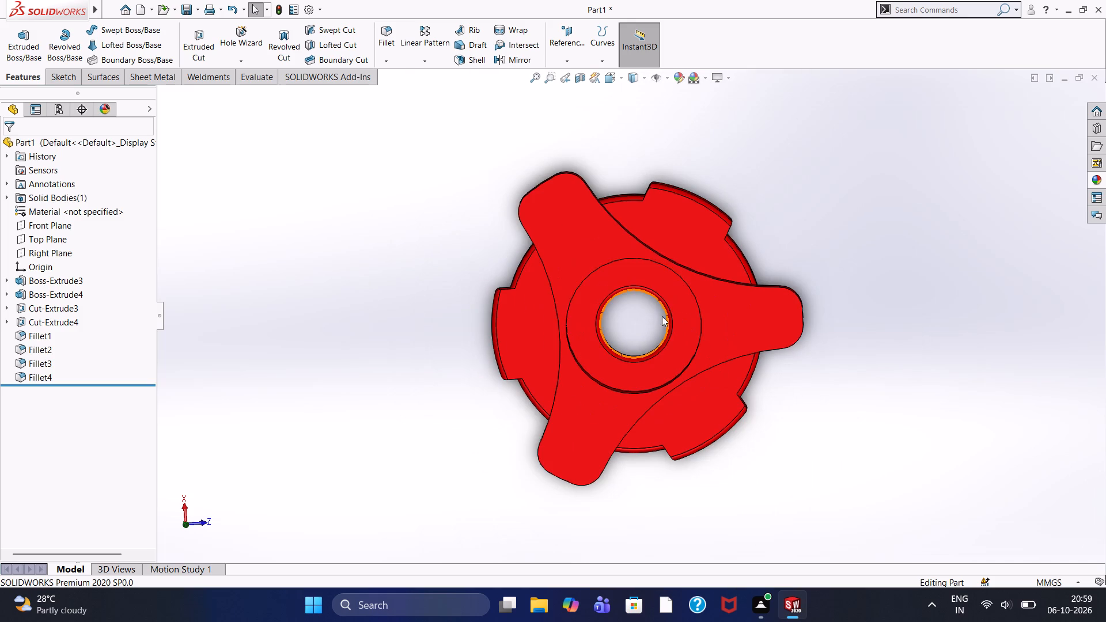
scroll(653, 323, "down", 3)
scroll(646, 324, "up", 1)
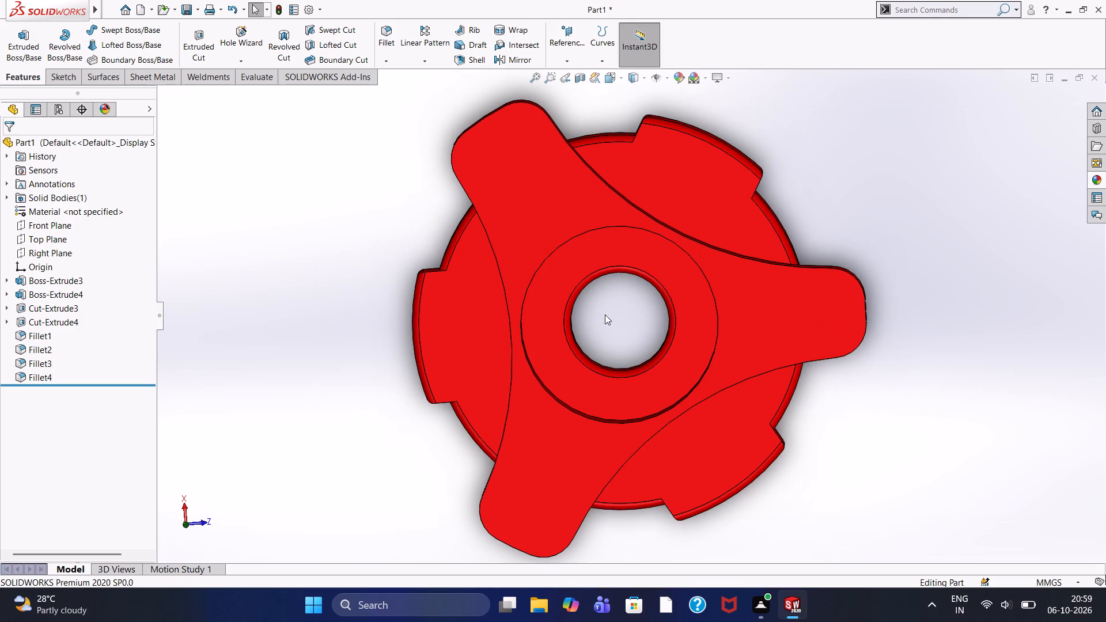
scroll(605, 314, "down", 1)
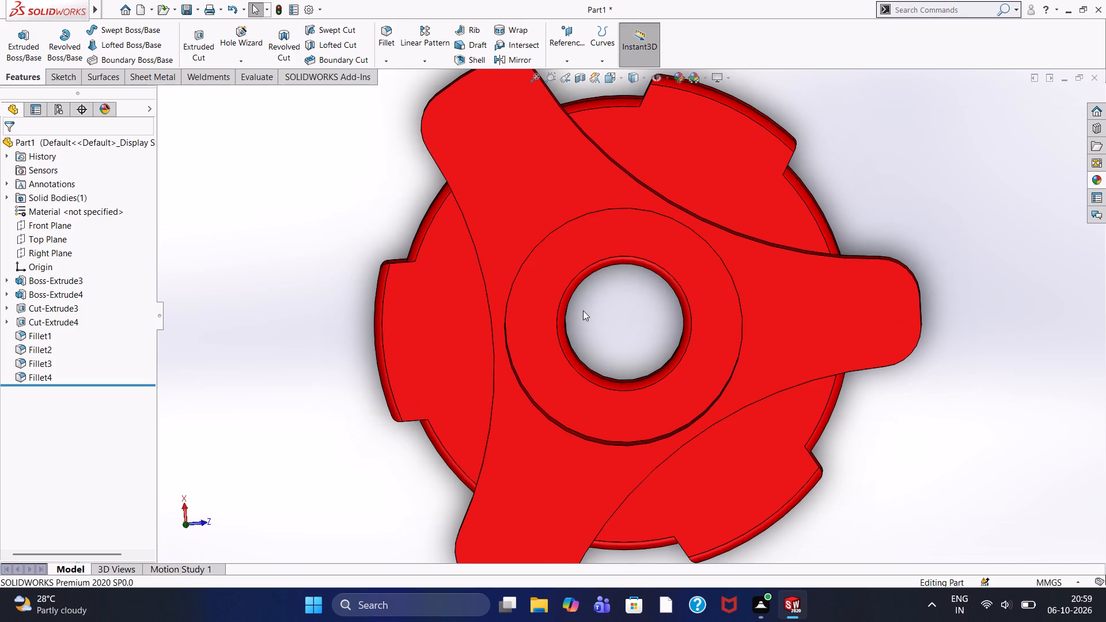
scroll(583, 310, "down", 3)
scroll(584, 310, "up", 4)
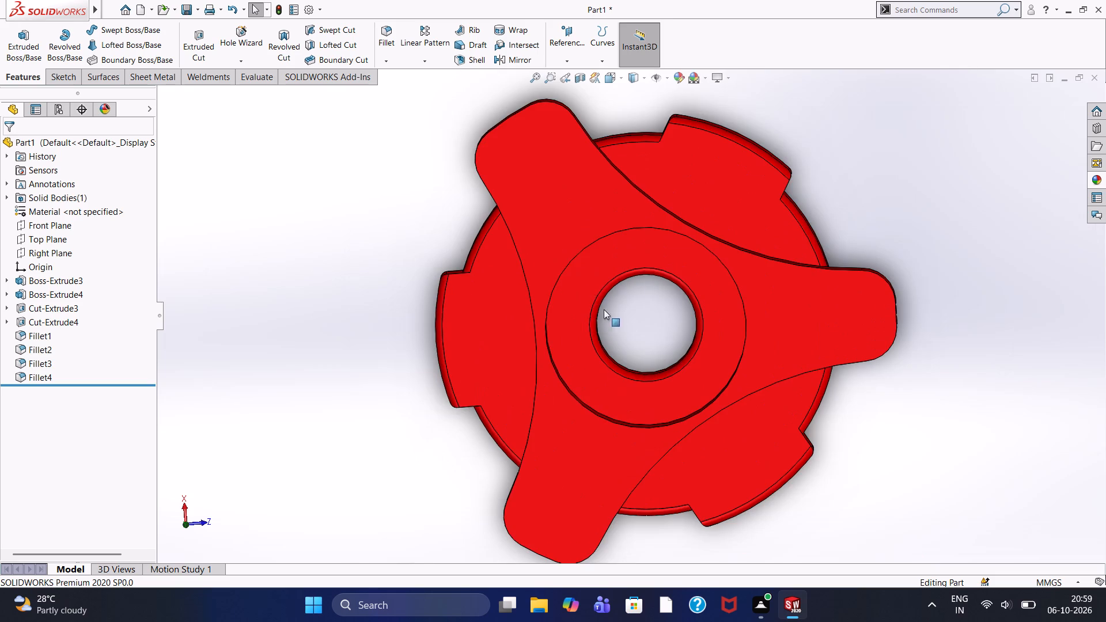
scroll(629, 332, "up", 3)
Examine the whole knob from a slightly tilted front view, checking the arm edges, the recess wall and the notched rim.
middle_click_drag(639, 324, 636, 307)
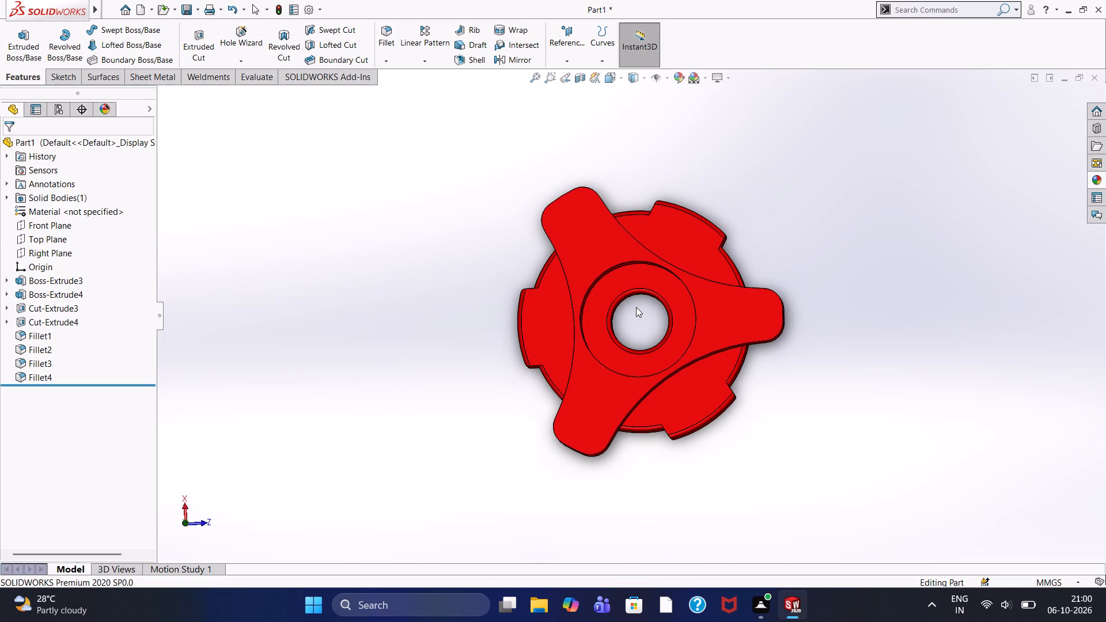
scroll(635, 308, "up", 7)
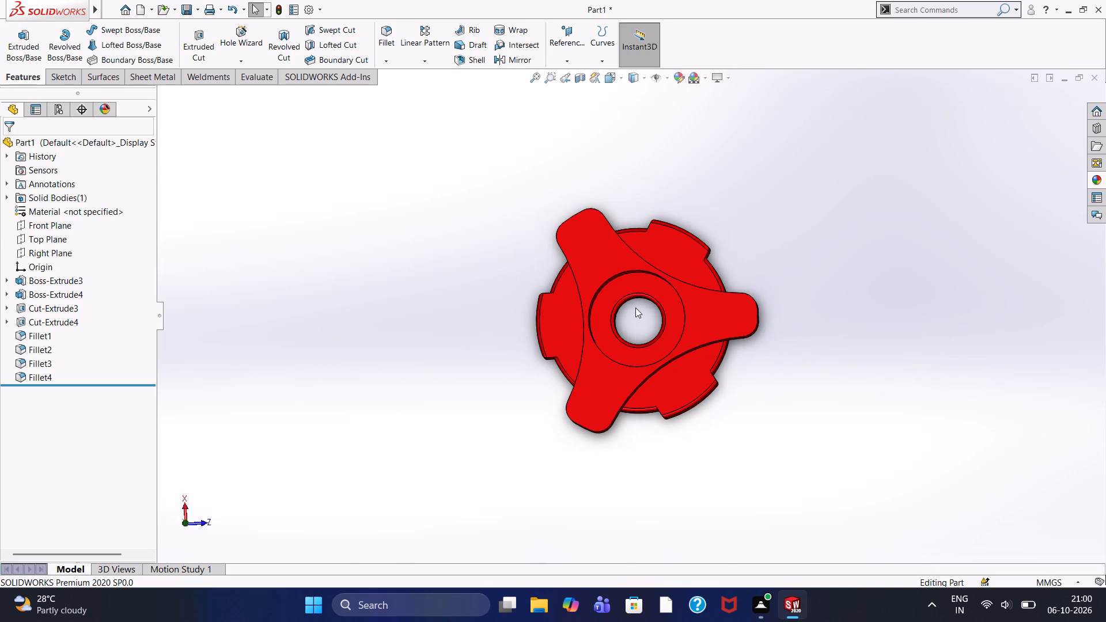
scroll(635, 308, "up", 1)
scroll(635, 308, "down", 3)
scroll(635, 308, "up", 1)
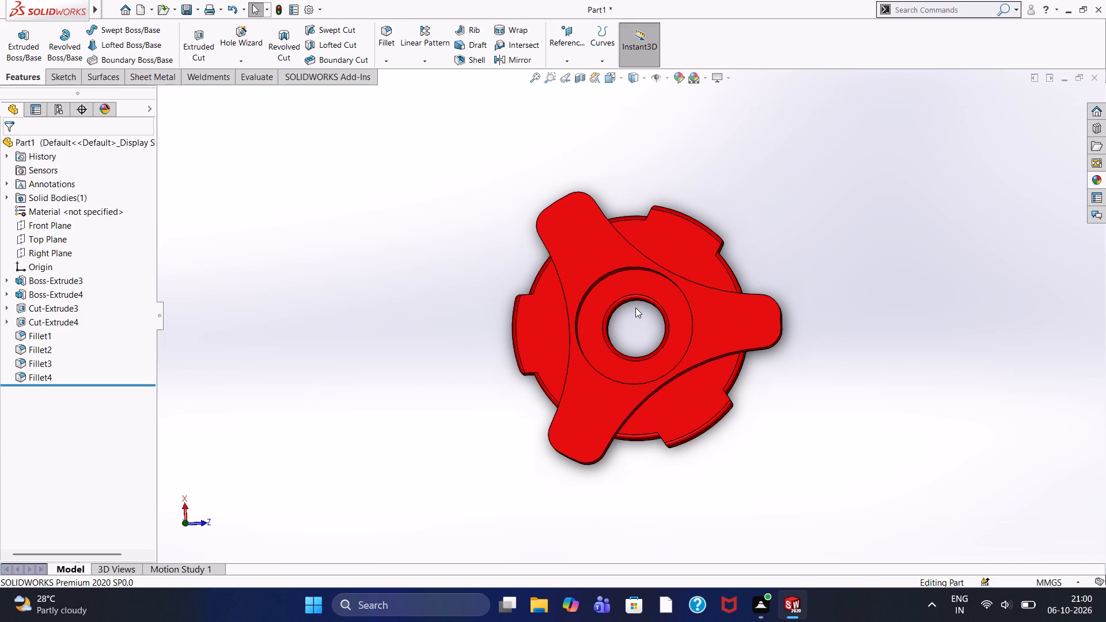
scroll(635, 308, "down", 4)
scroll(635, 308, "up", 2)
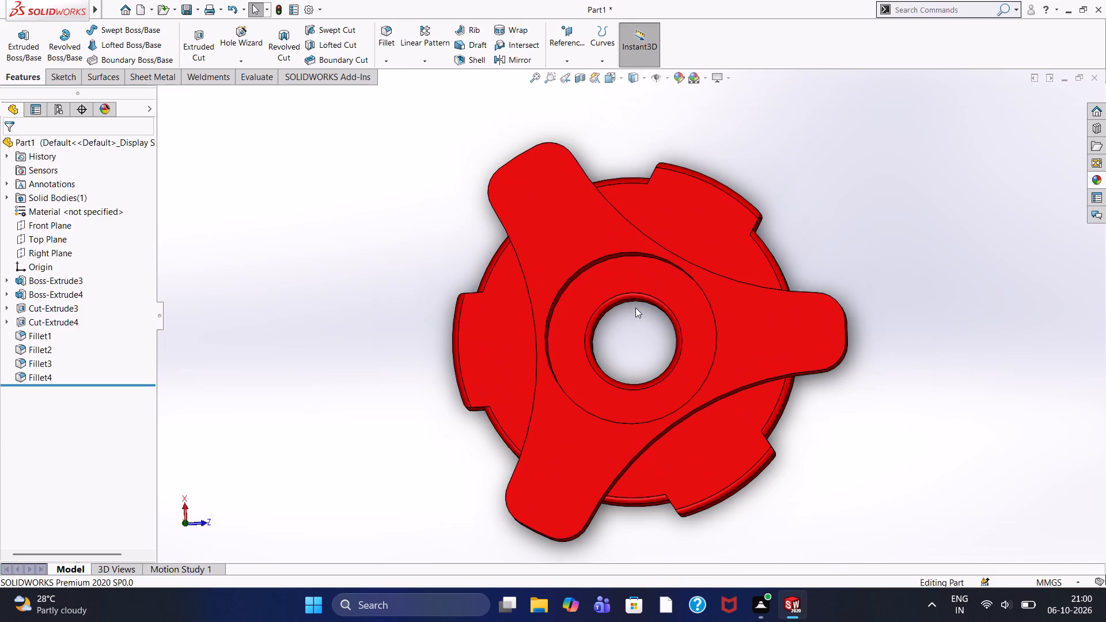
scroll(635, 308, "up", 2)
scroll(641, 331, "down", 1)
scroll(641, 331, "up", 2)
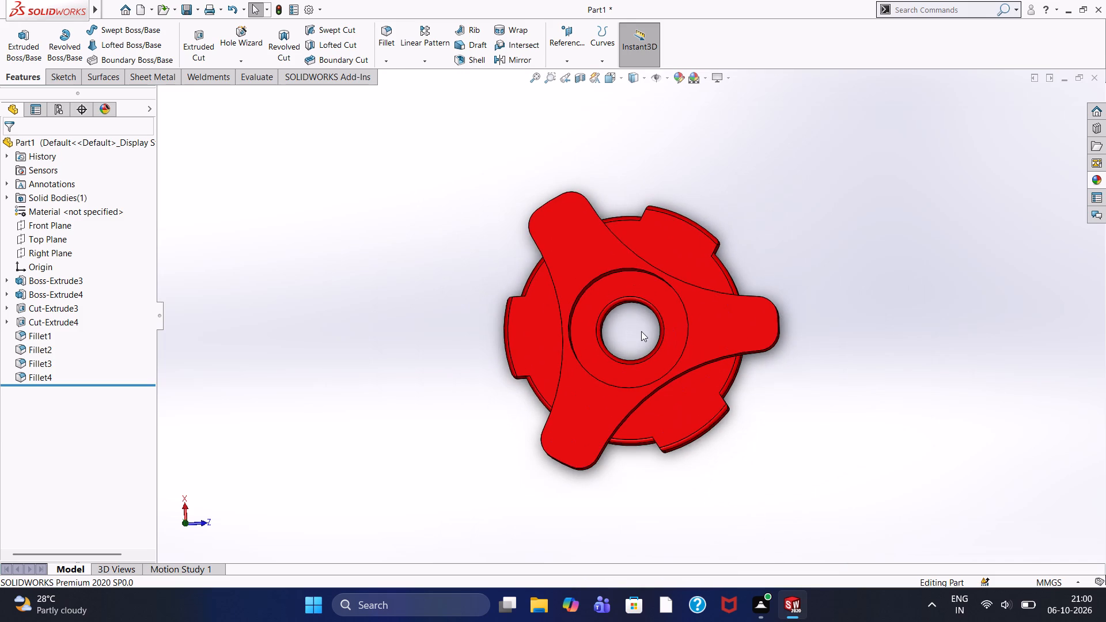
scroll(641, 331, "down", 3)
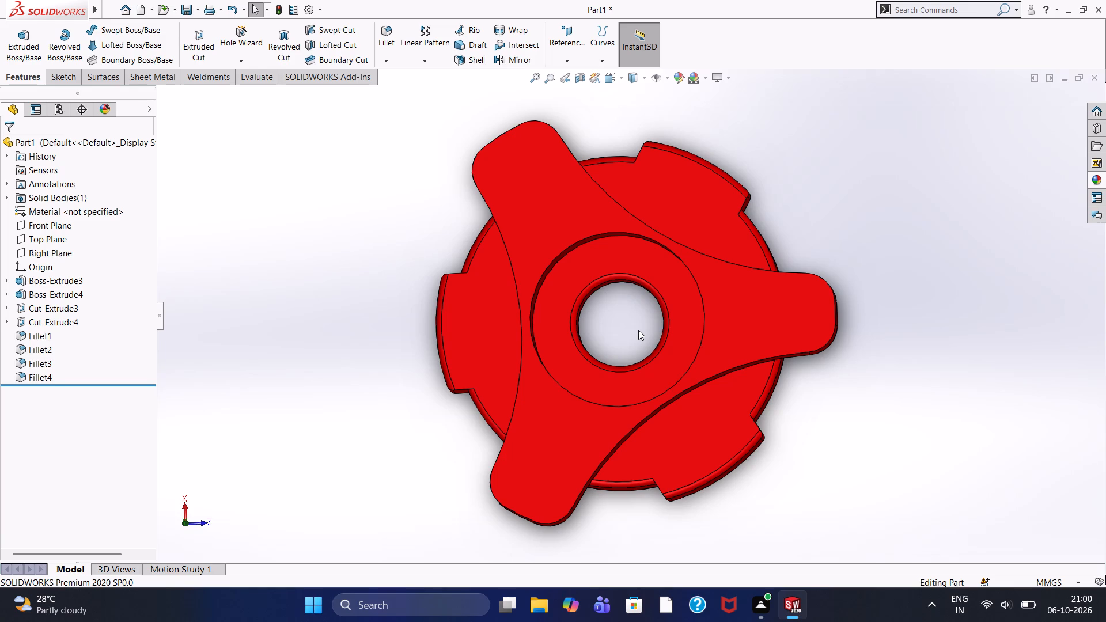
Inspect the central bore and its surrounding recess up close, checking which circular edges are still sharp.
scroll(614, 303, "down", 6)
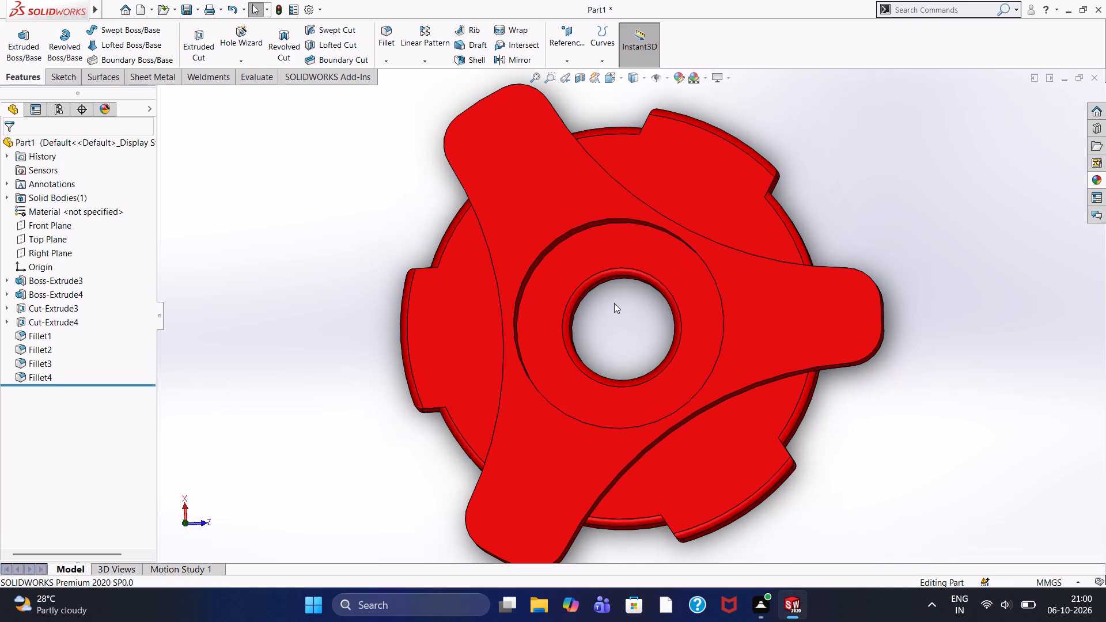
scroll(614, 303, "down", 3)
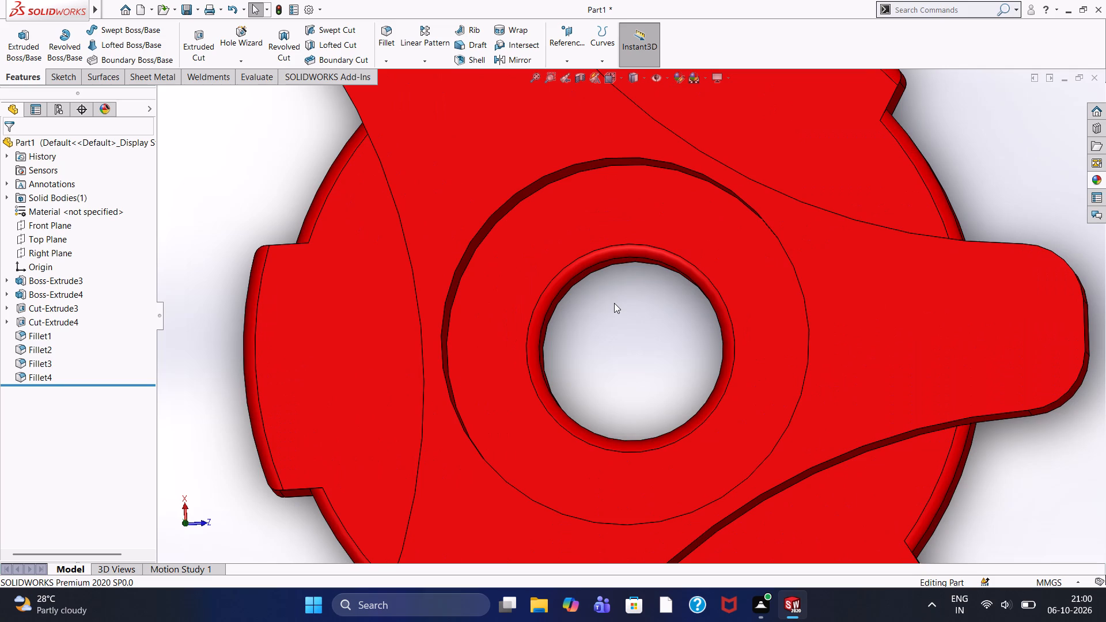
scroll(614, 303, "down", 1)
scroll(614, 303, "up", 1)
scroll(603, 306, "down", 2)
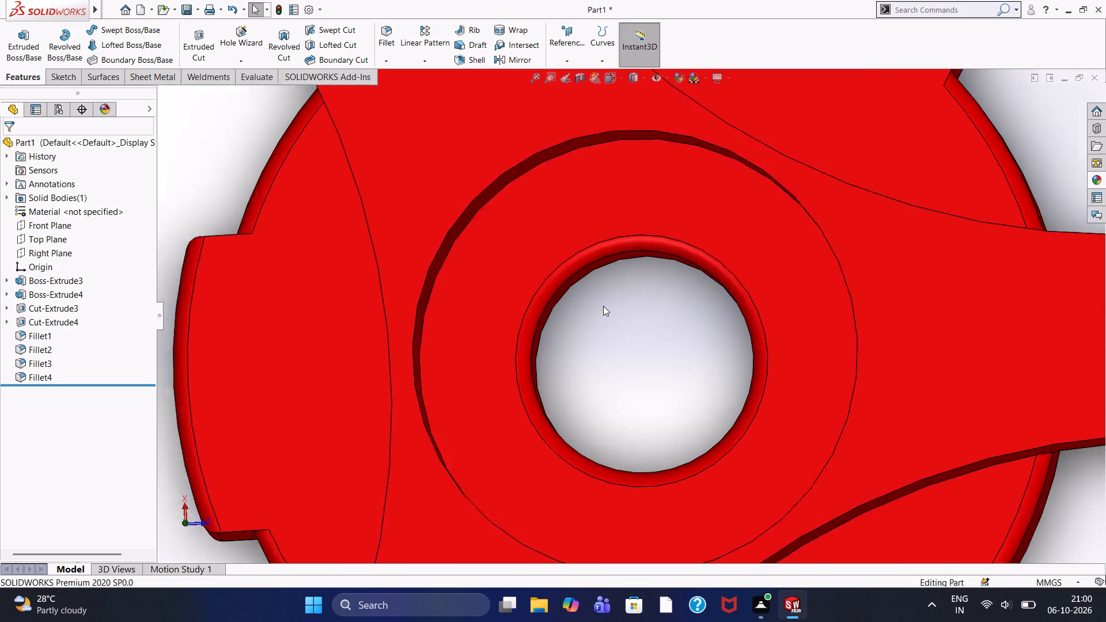
scroll(603, 306, "up", 1)
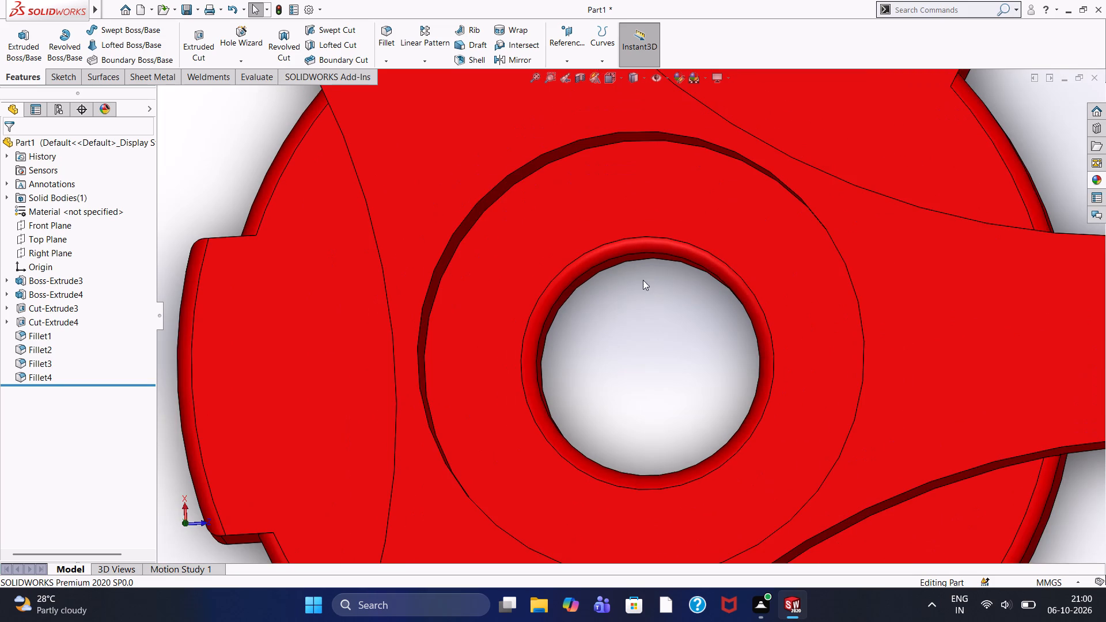
scroll(676, 287, "down", 2)
scroll(657, 308, "up", 1)
scroll(657, 308, "down", 8)
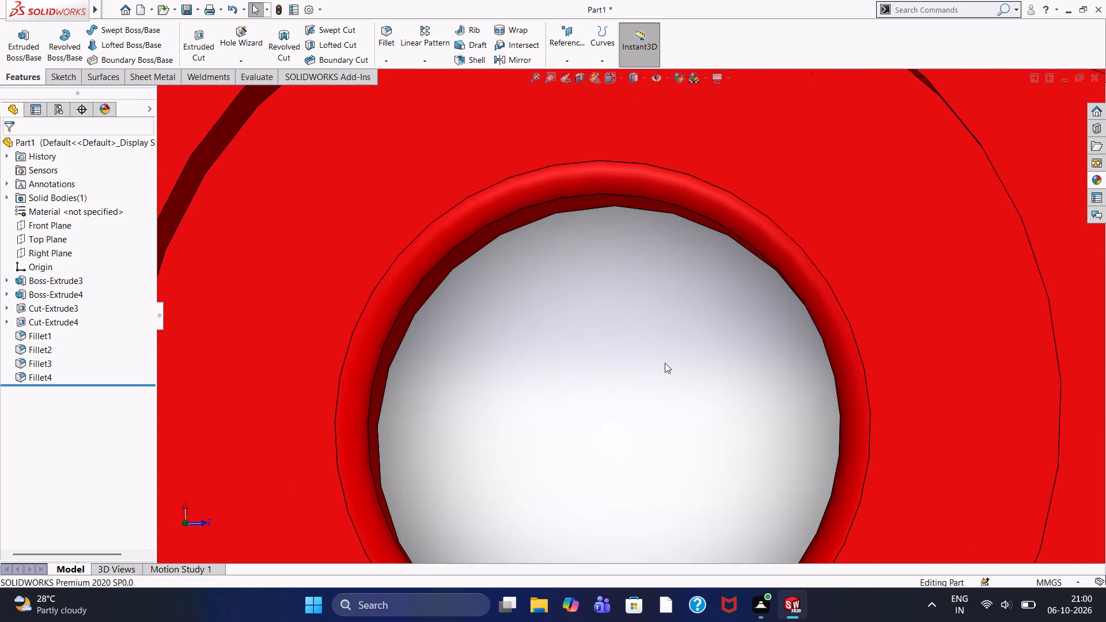
scroll(665, 363, "up", 5)
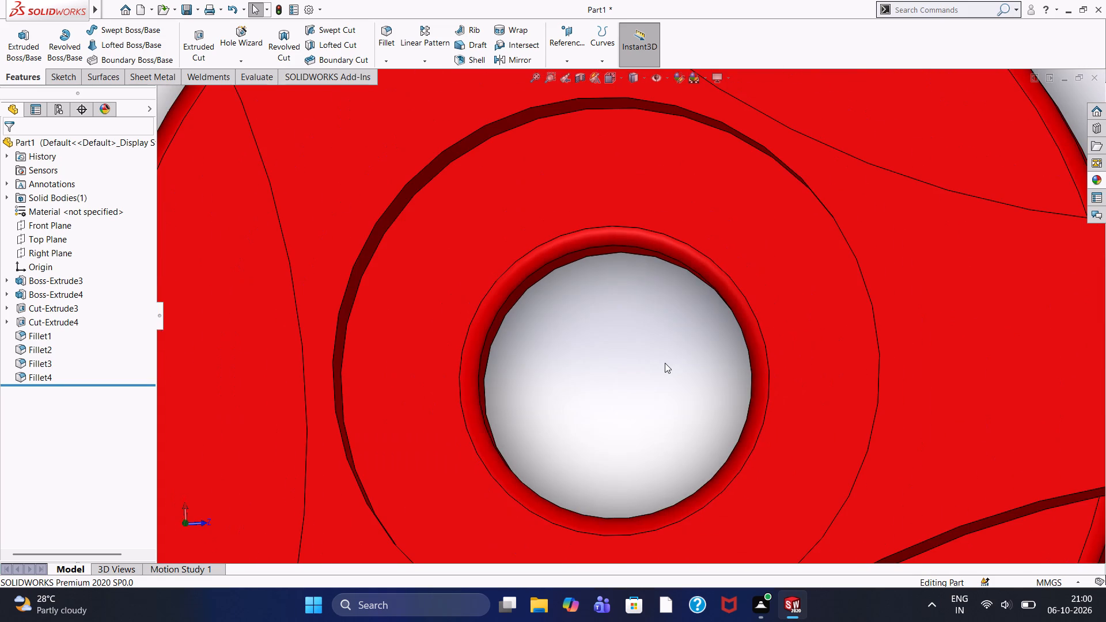
scroll(698, 403, "down", 3)
scroll(622, 398, "up", 1)
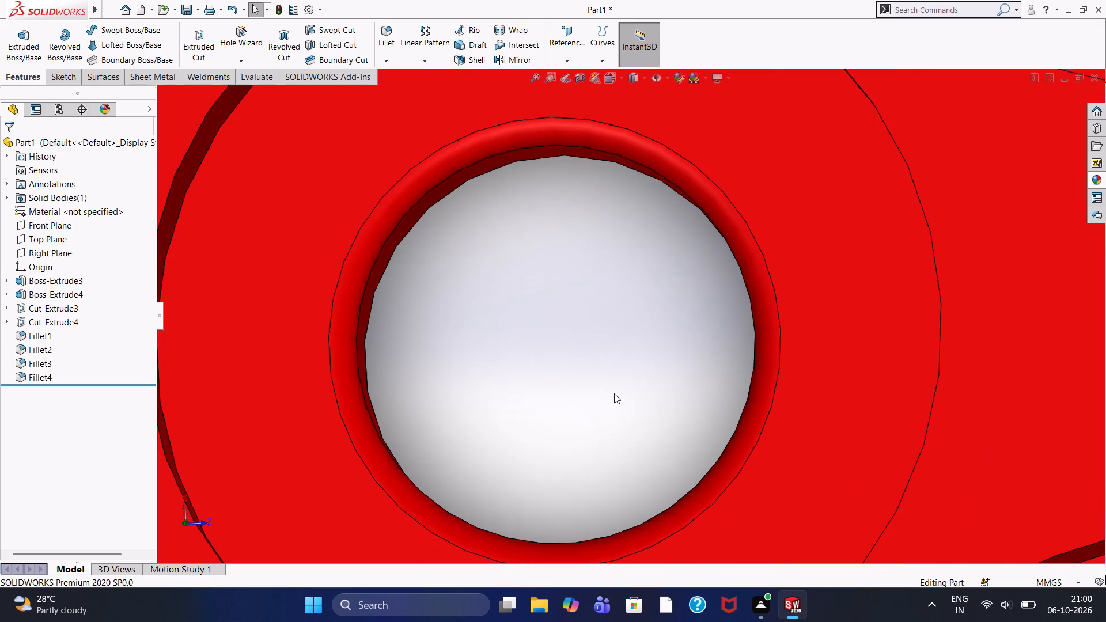
scroll(613, 392, "up", 3)
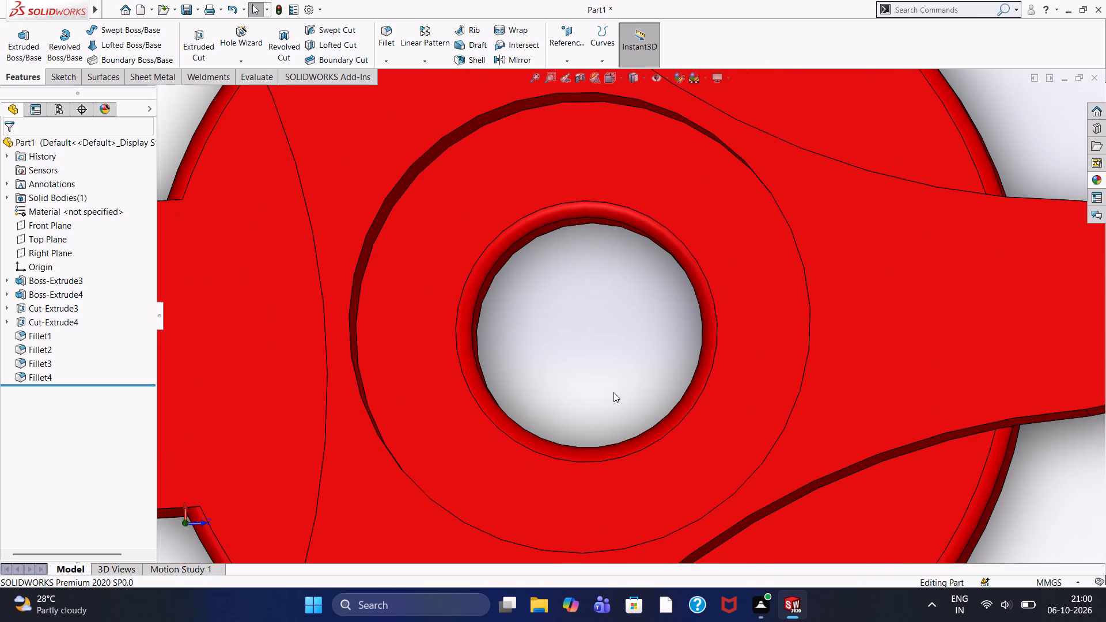
scroll(613, 392, "down", 2)
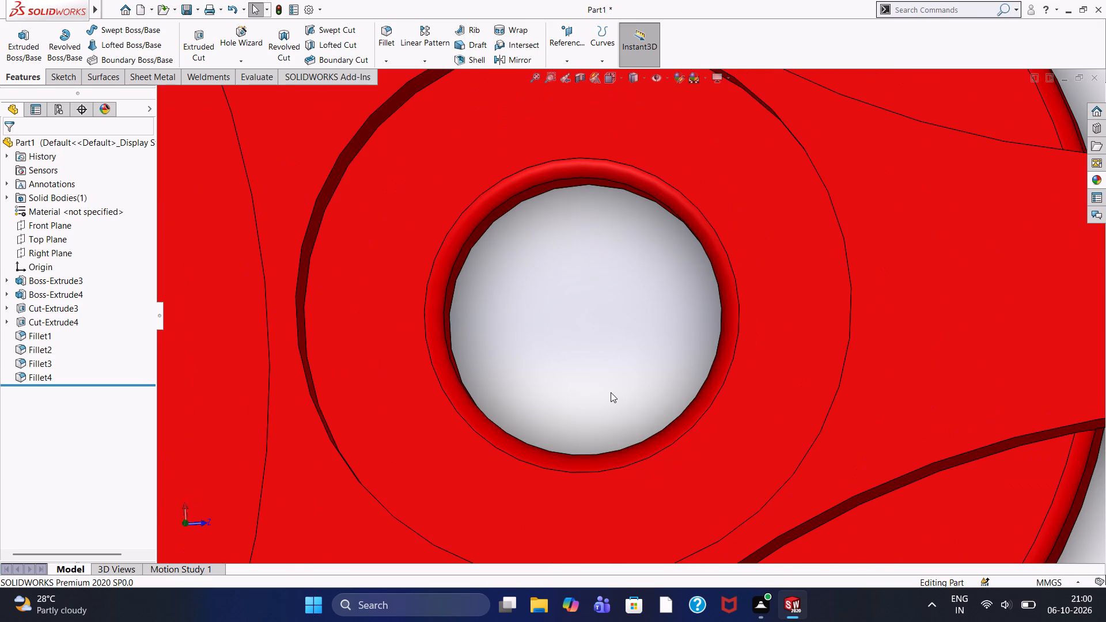
scroll(611, 392, "down", 1)
scroll(611, 392, "up", 4)
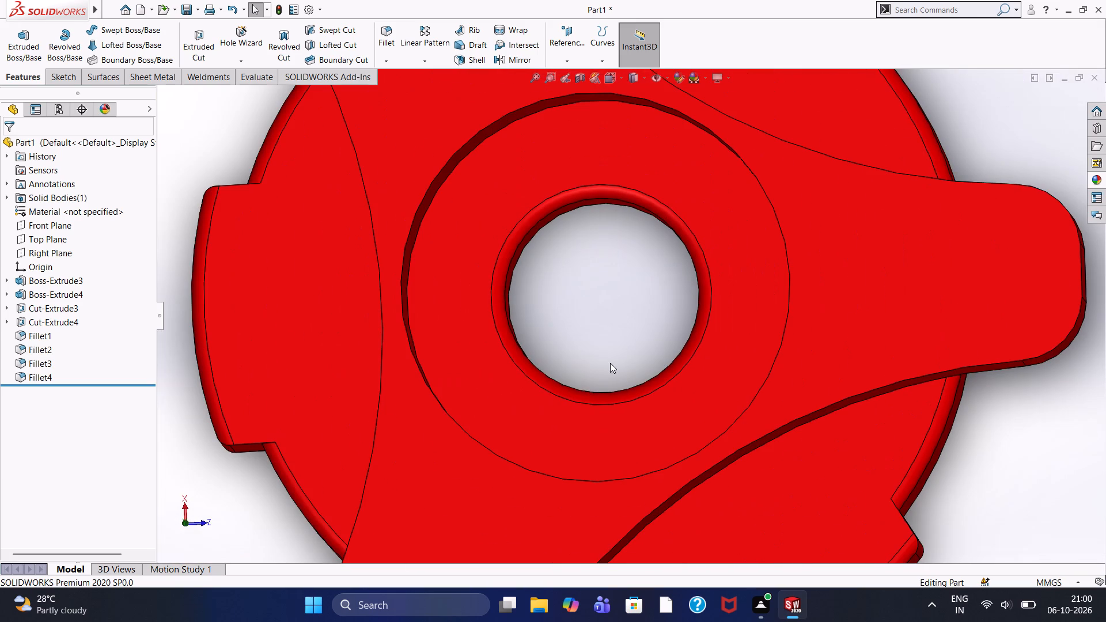
scroll(593, 297, "up", 2)
scroll(592, 297, "down", 1)
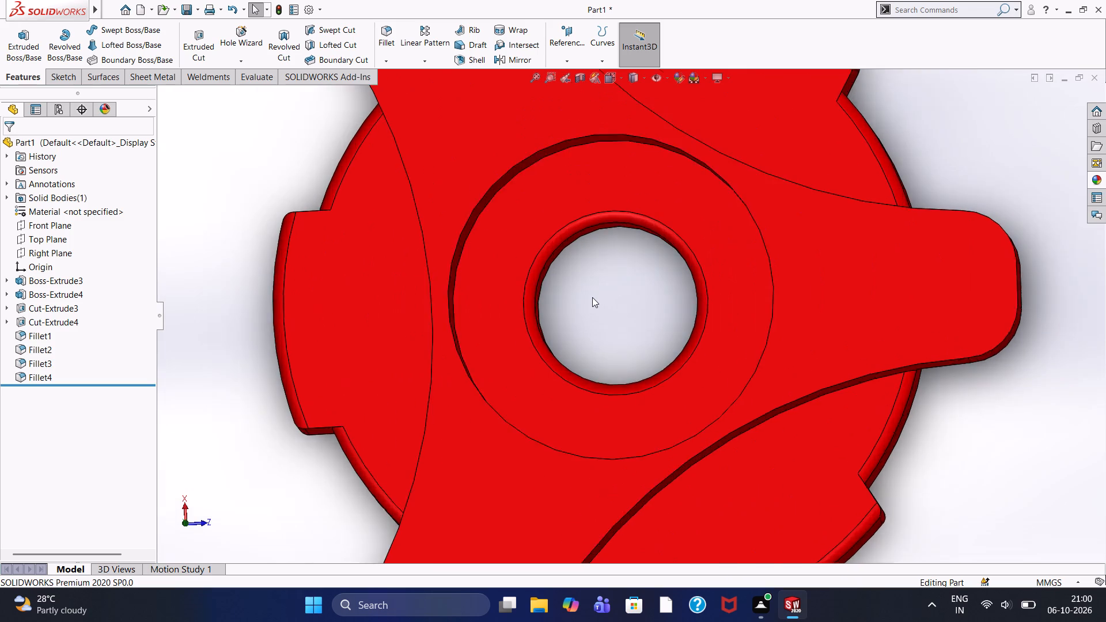
scroll(592, 297, "down", 2)
scroll(592, 297, "up", 2)
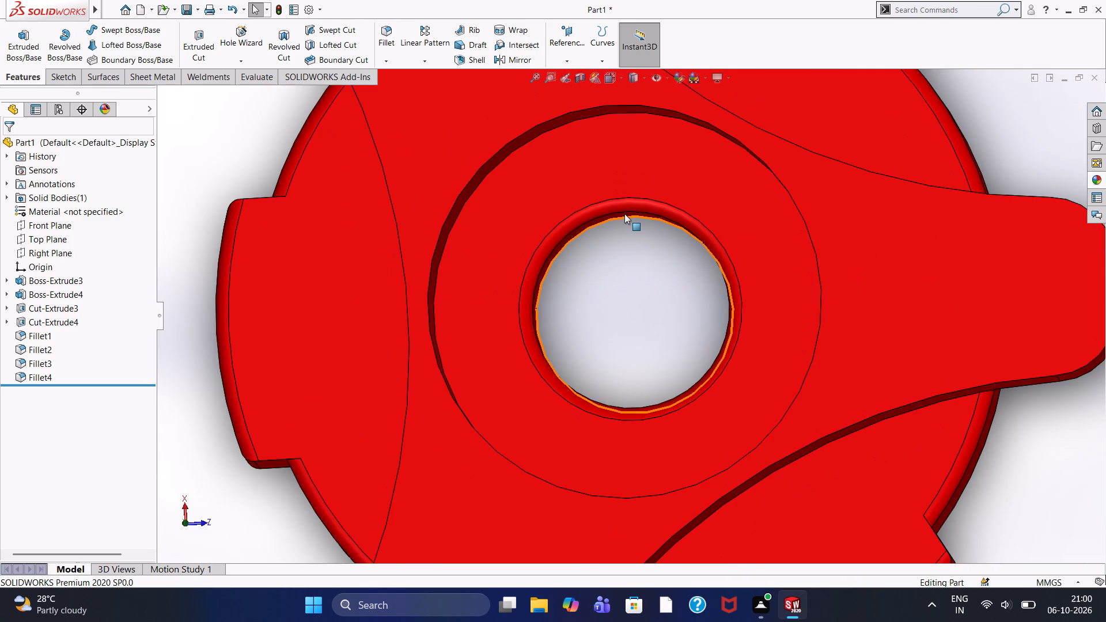
Fillet the central bore's far rim edge on the knob's back side with a 2 mm radius.
left_click(389, 25)
middle_click_drag(617, 311, 614, 299)
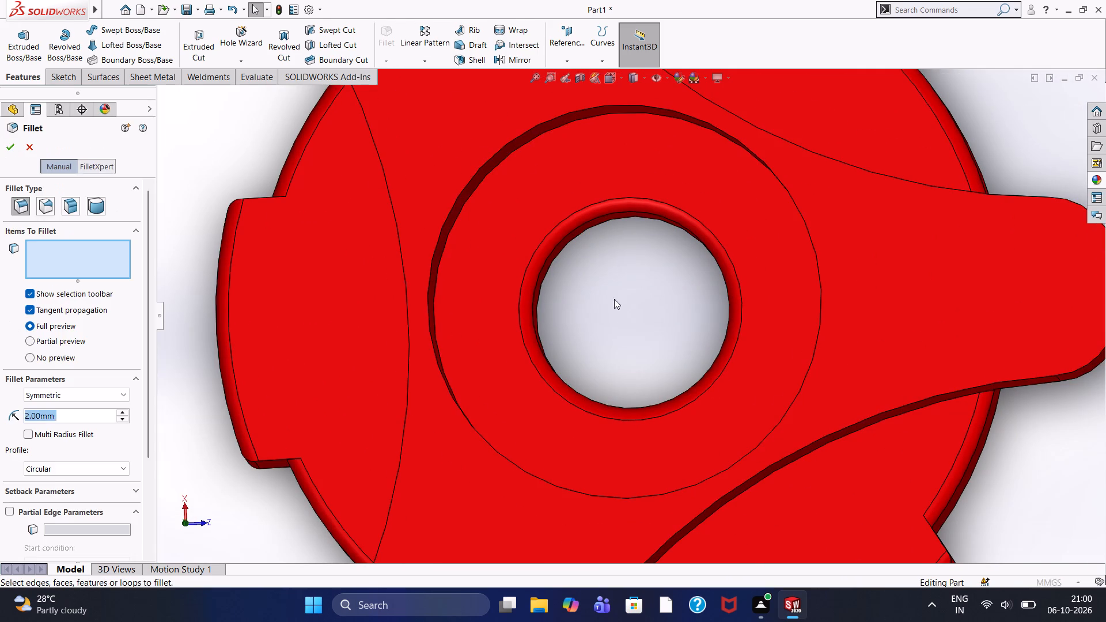
middle_click_drag(614, 299, 612, 246)
left_click(624, 278)
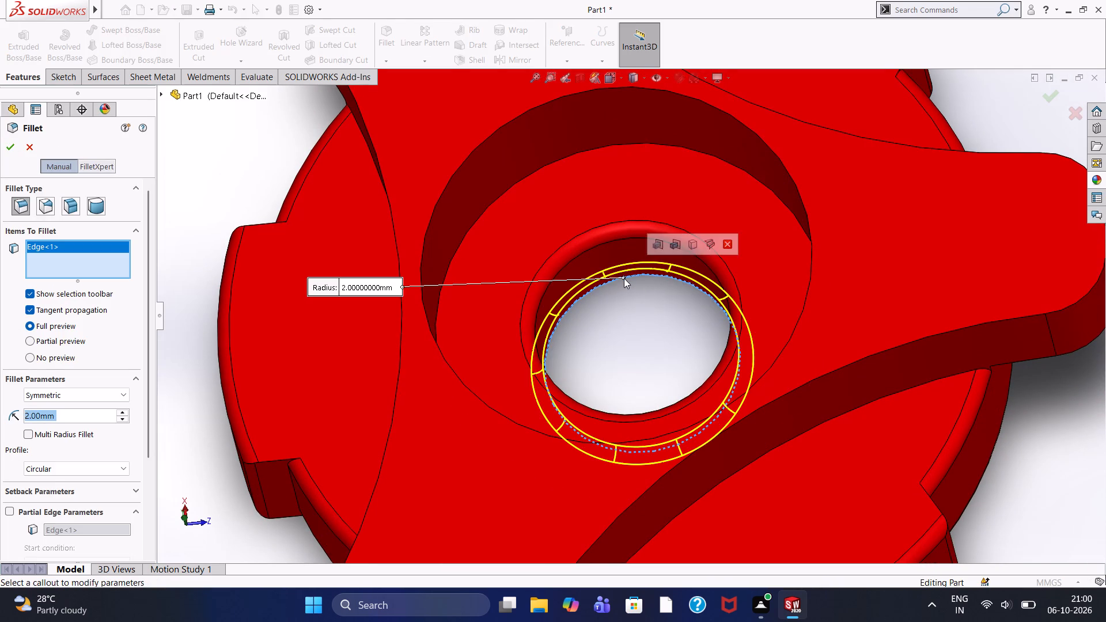
left_click(9, 142)
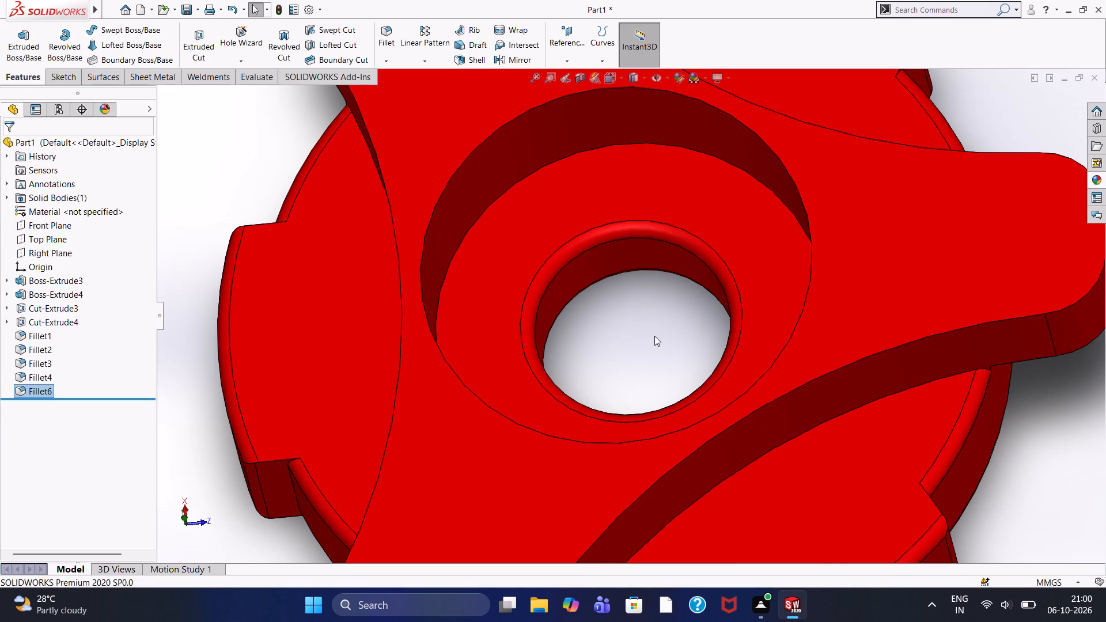
Fillet the circular recess's floor edge and its upper rim edge together with a 2 mm radius.
middle_click_drag(646, 332, 656, 392)
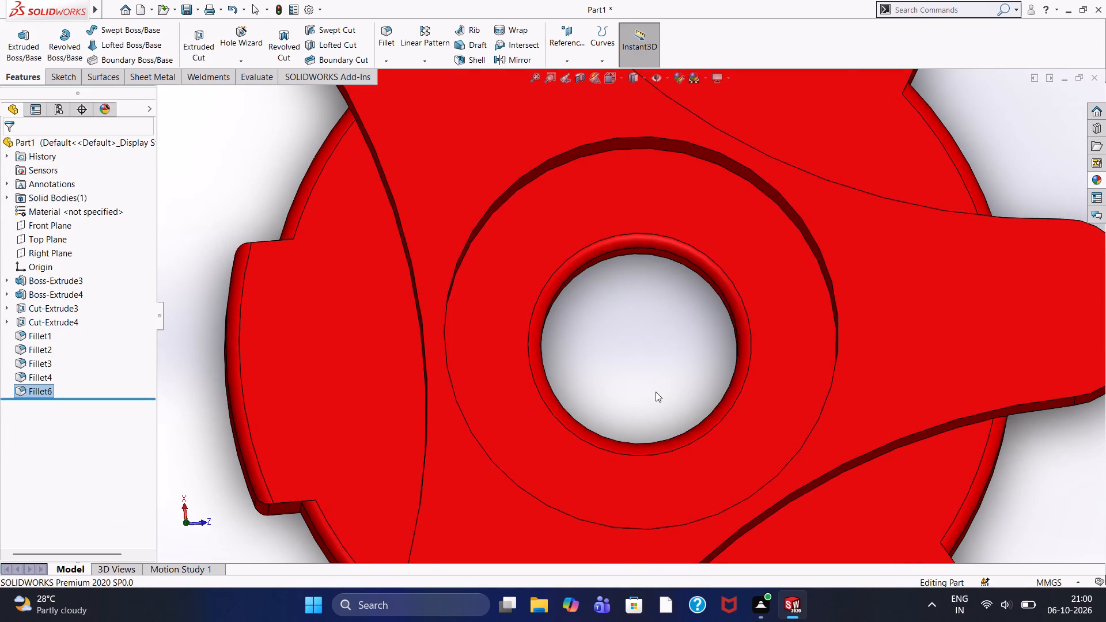
scroll(656, 392, "up", 1)
scroll(656, 392, "down", 2)
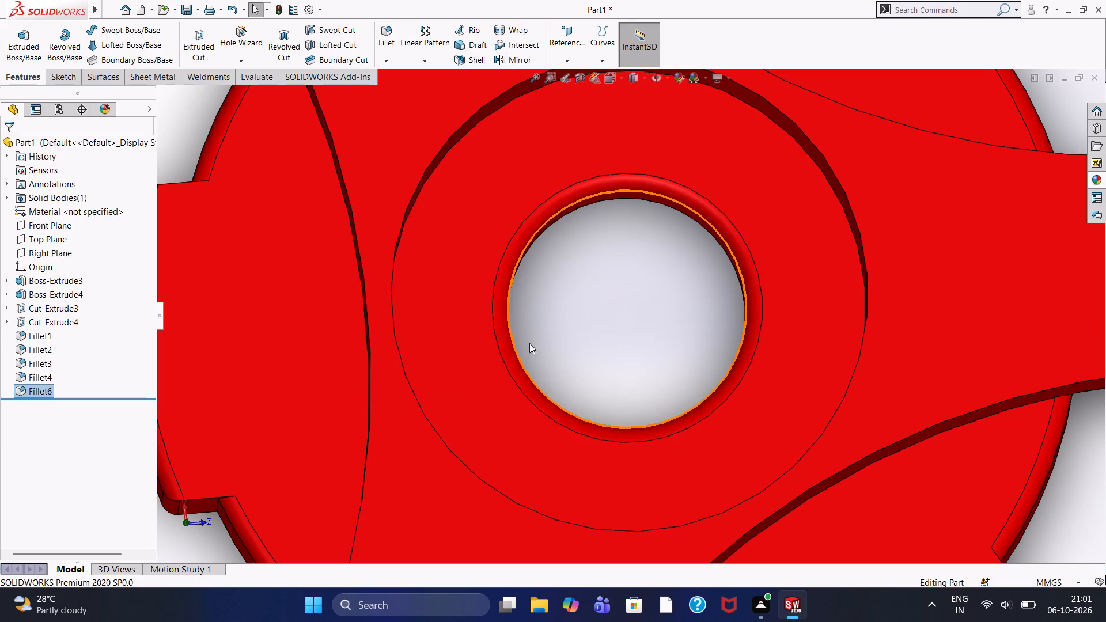
left_click(388, 37)
middle_click_drag(519, 168, 503, 141)
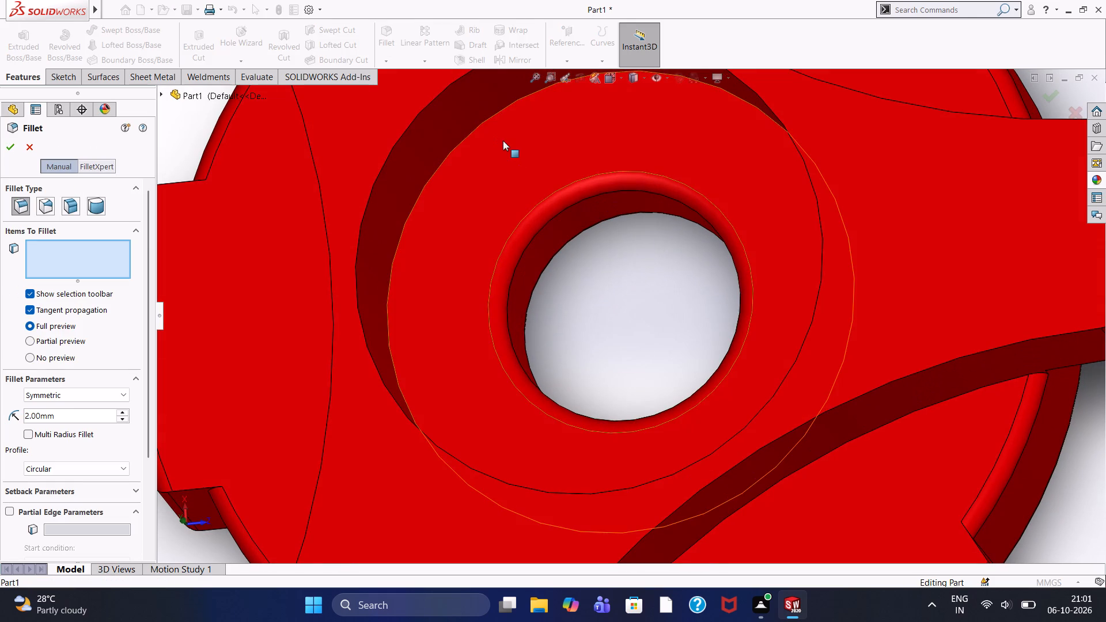
left_click(506, 105)
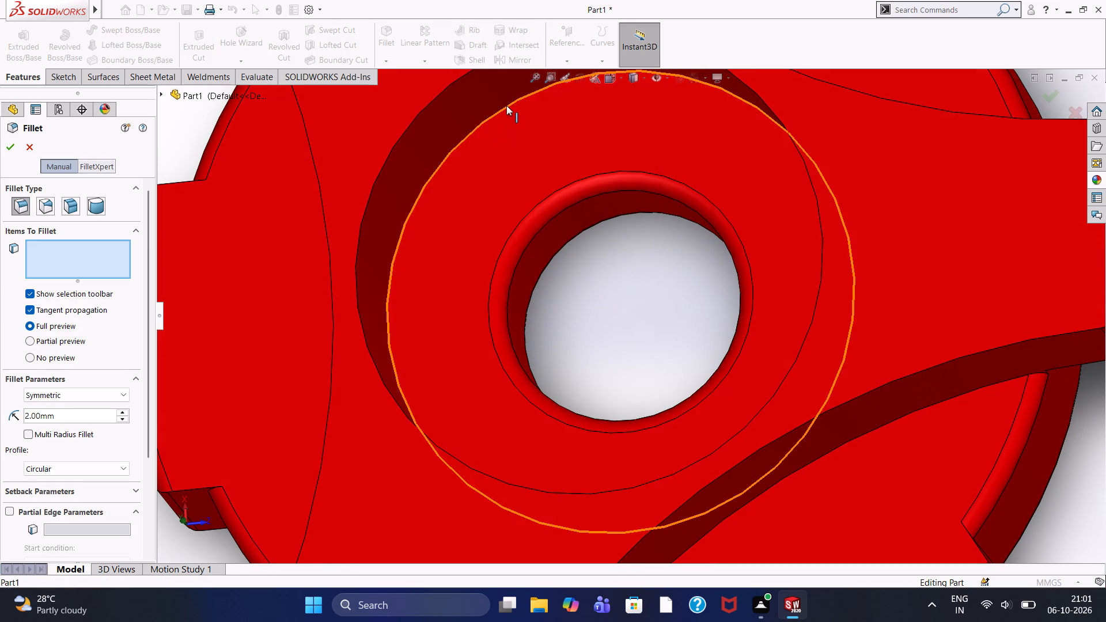
middle_click_drag(364, 181, 376, 237)
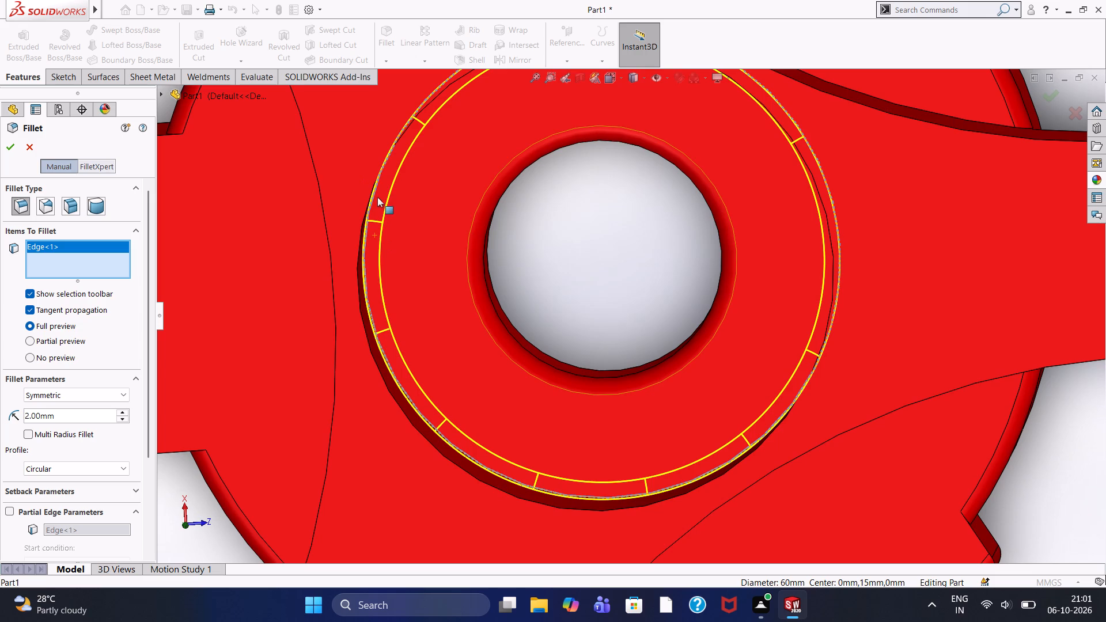
middle_click_drag(415, 211, 374, 155)
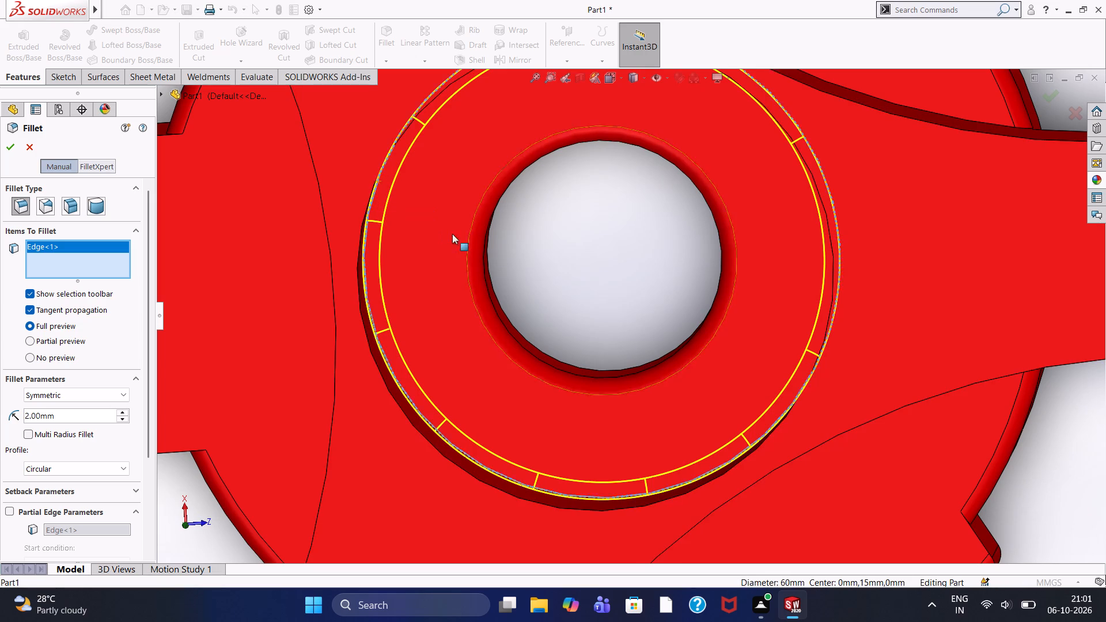
middle_click_drag(542, 241, 482, 194)
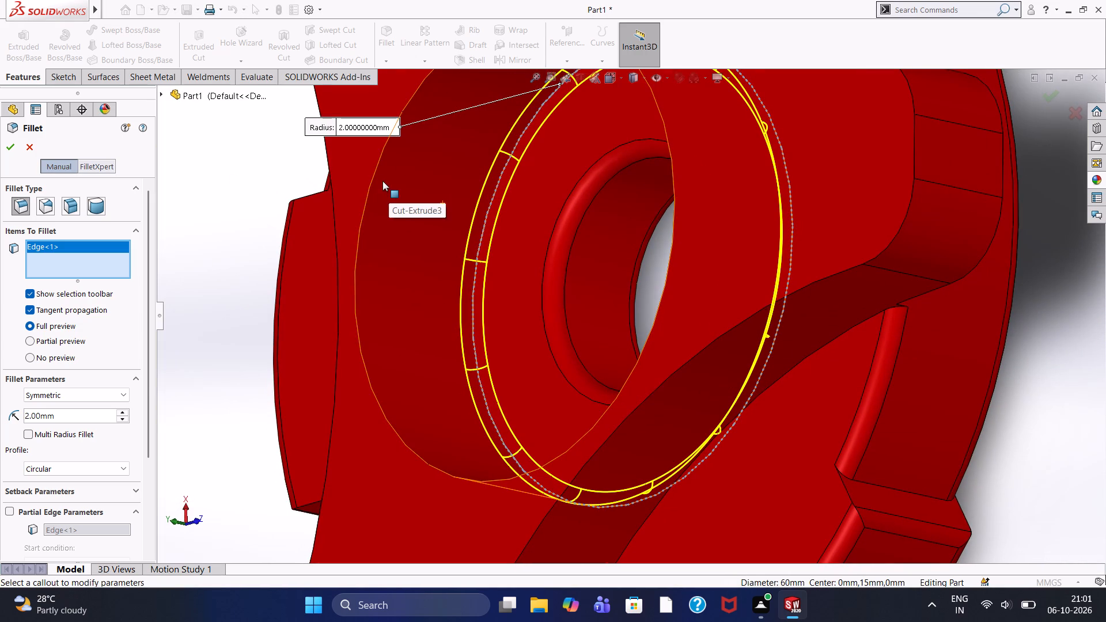
left_click(375, 175)
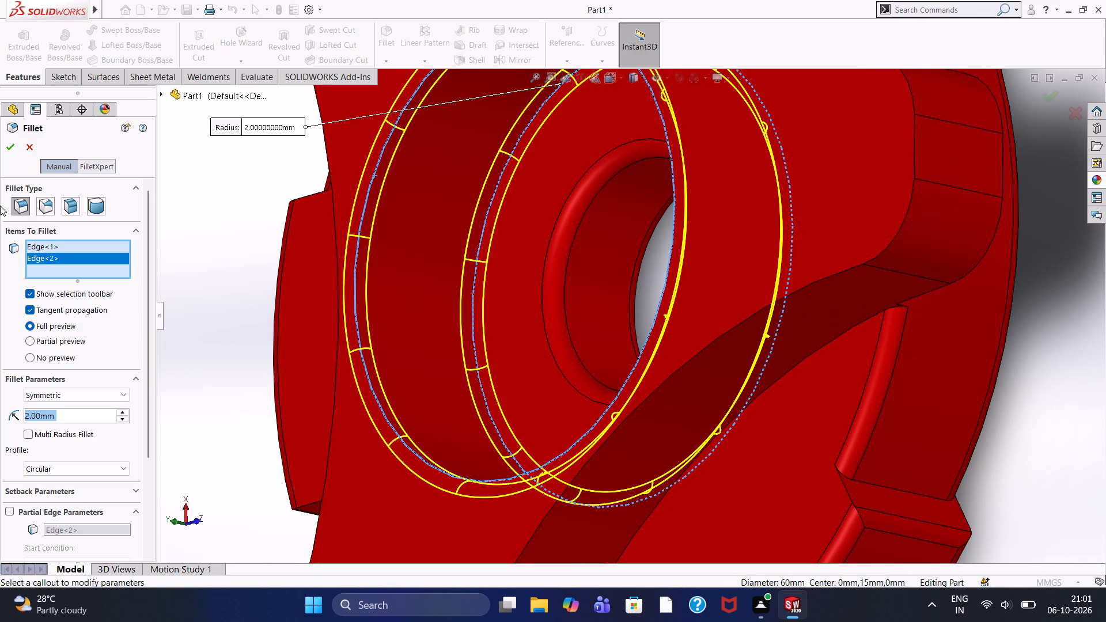
left_click(6, 154)
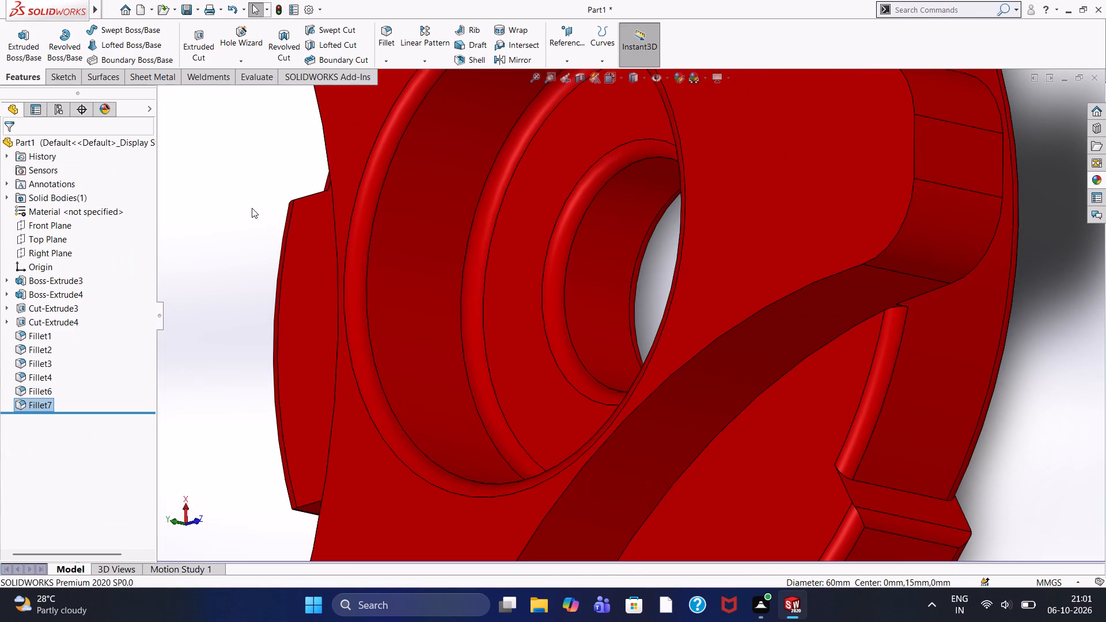
Examine the recess and bore fillets up close and the whole knob from a slightly tilted front view.
scroll(255, 213, "up", 1)
middle_click_drag(303, 238, 348, 290)
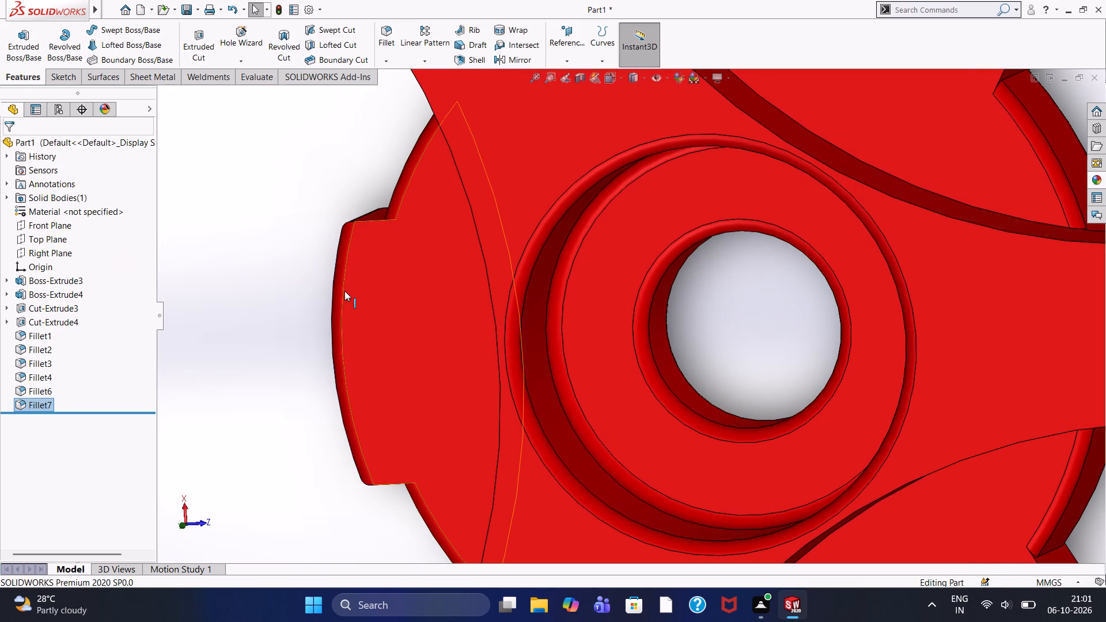
scroll(467, 366, "up", 3)
scroll(529, 384, "down", 4)
scroll(539, 382, "up", 4)
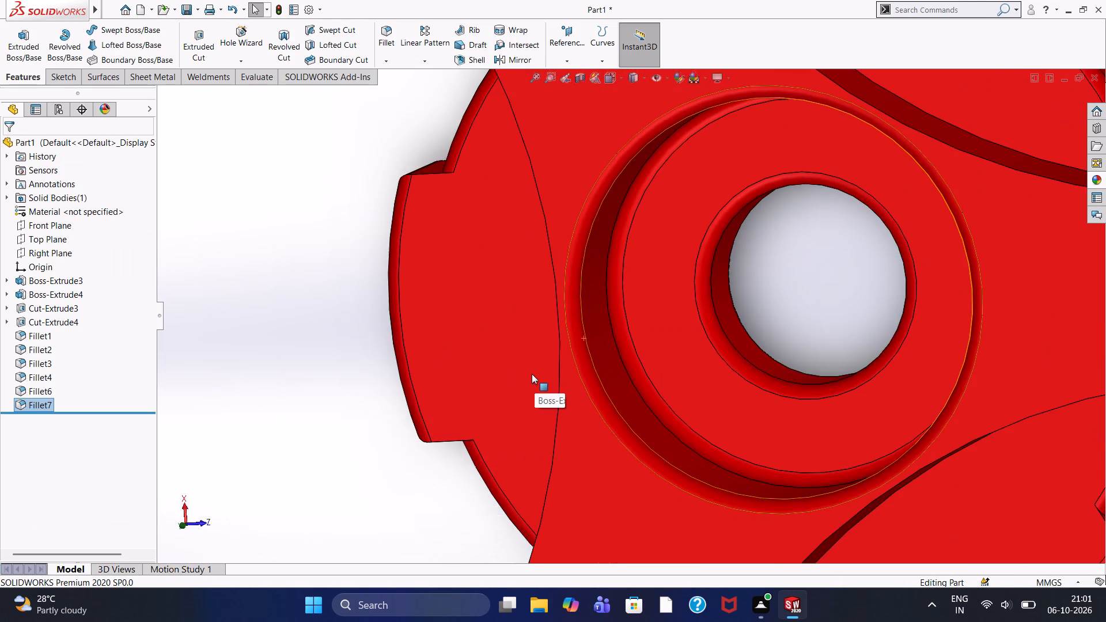
scroll(532, 374, "up", 3)
scroll(535, 374, "down", 5)
scroll(687, 328, "down", 3)
scroll(724, 316, "up", 8)
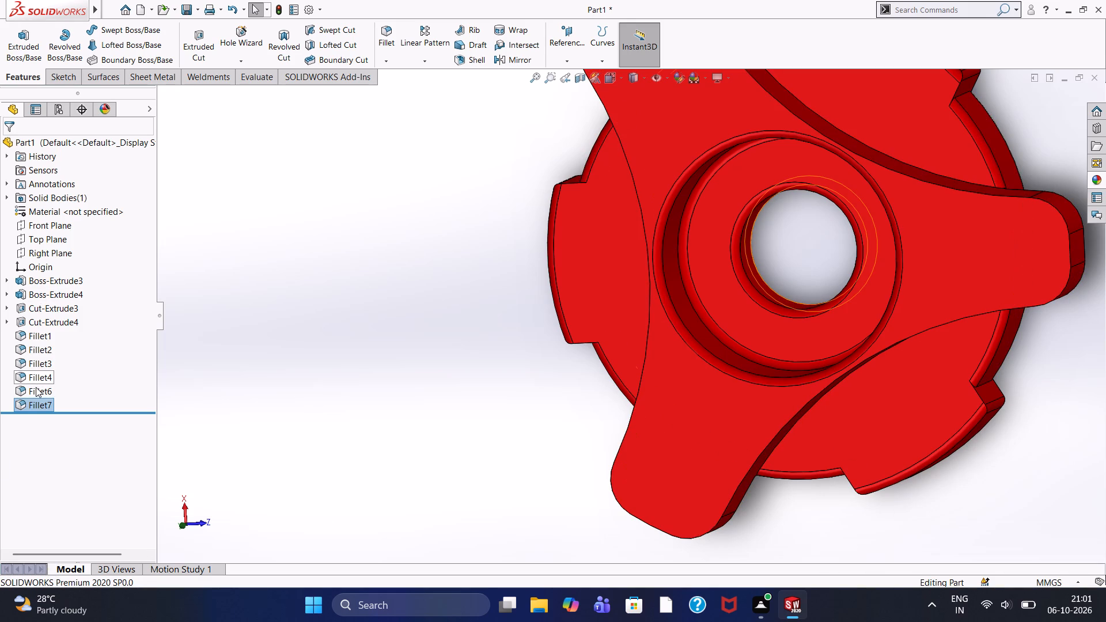
scroll(36, 387, "up", 2)
scroll(36, 387, "down", 4)
scroll(36, 387, "up", 4)
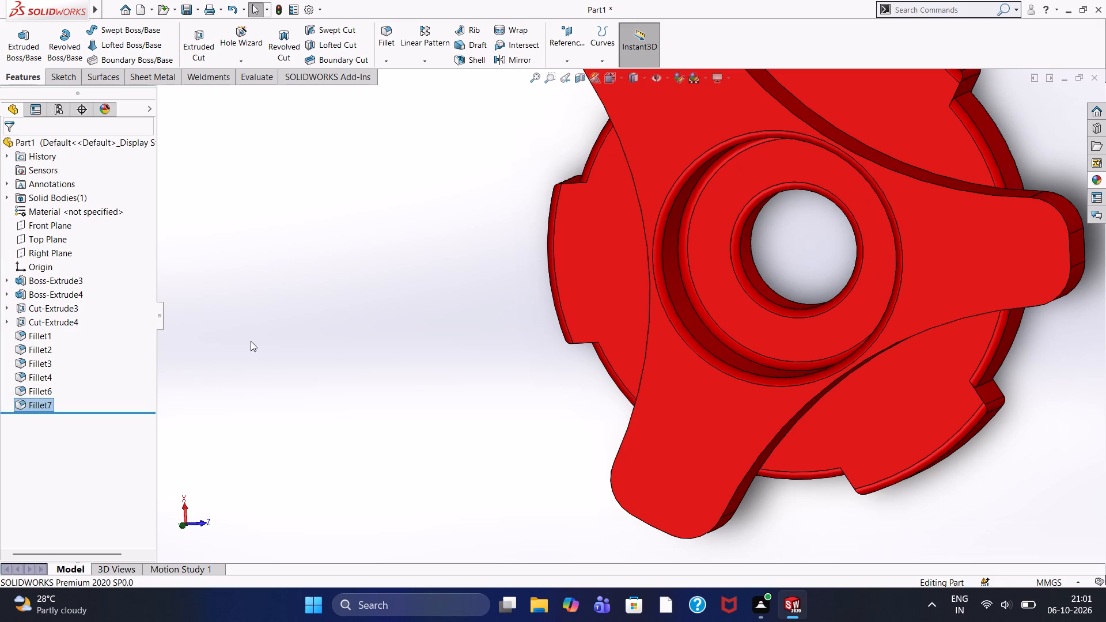
scroll(866, 240, "down", 3)
scroll(855, 242, "up", 4)
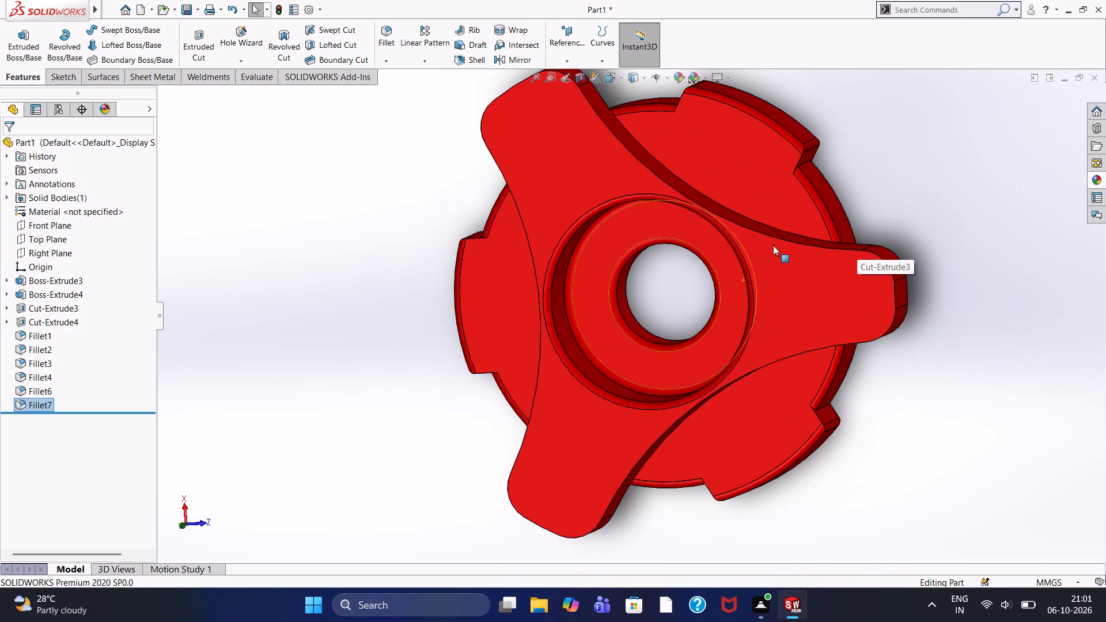
scroll(651, 331, "up", 1)
scroll(651, 331, "down", 2)
scroll(651, 331, "up", 2)
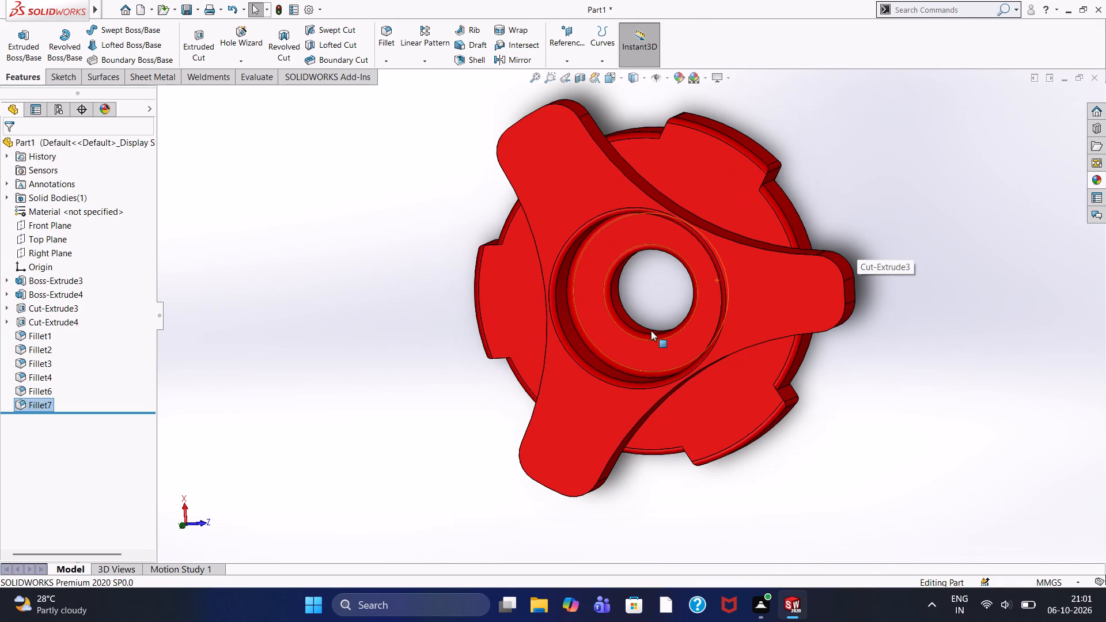
scroll(651, 331, "down", 2)
scroll(651, 331, "up", 3)
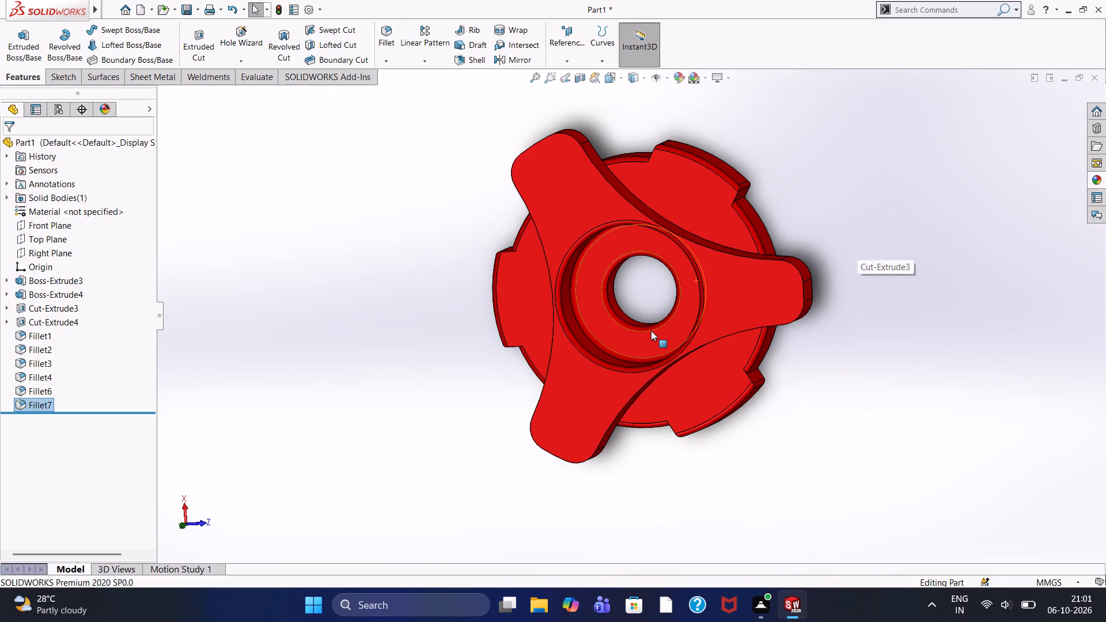
Inspect the knob nearly face-on at varying distances, checking the bore, the recess rim and the three arms.
middle_click_drag(647, 293, 657, 290)
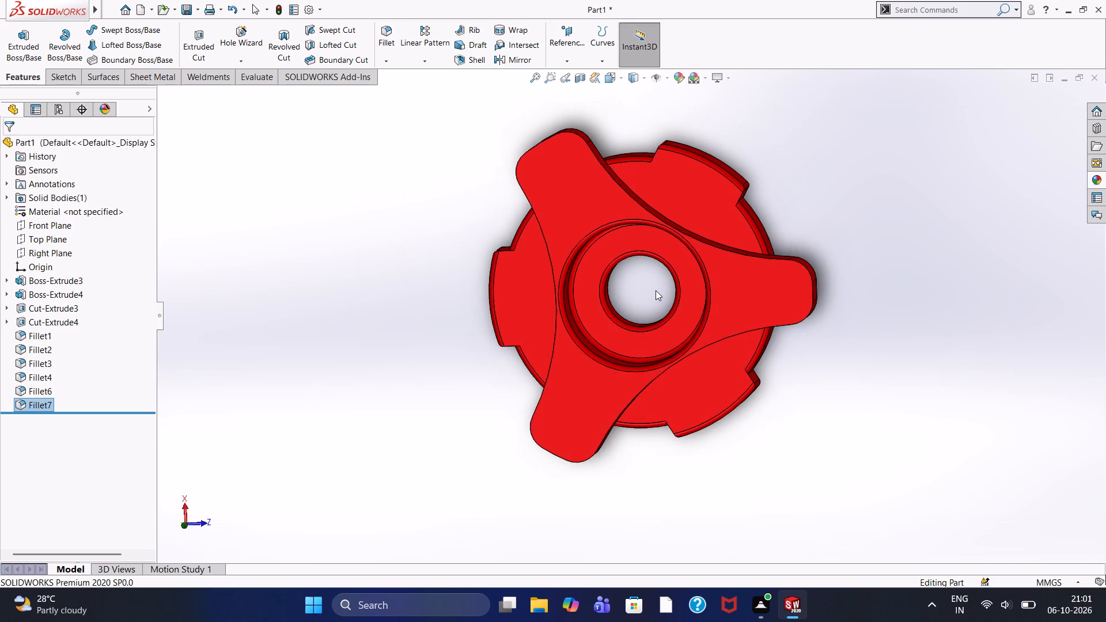
scroll(651, 291, "down", 4)
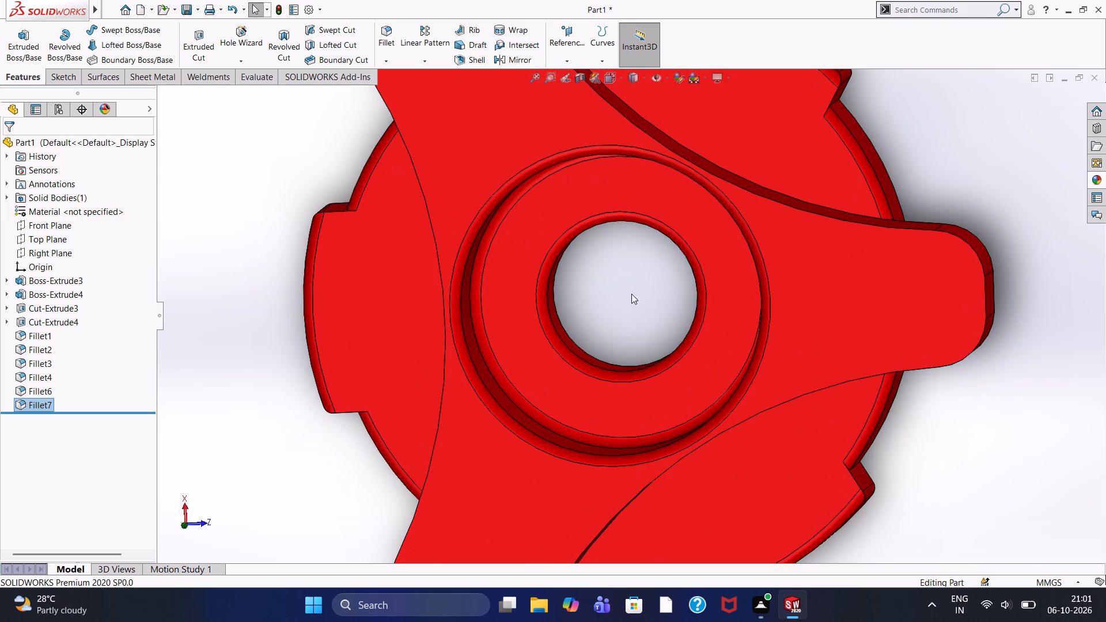
scroll(493, 362, "up", 1)
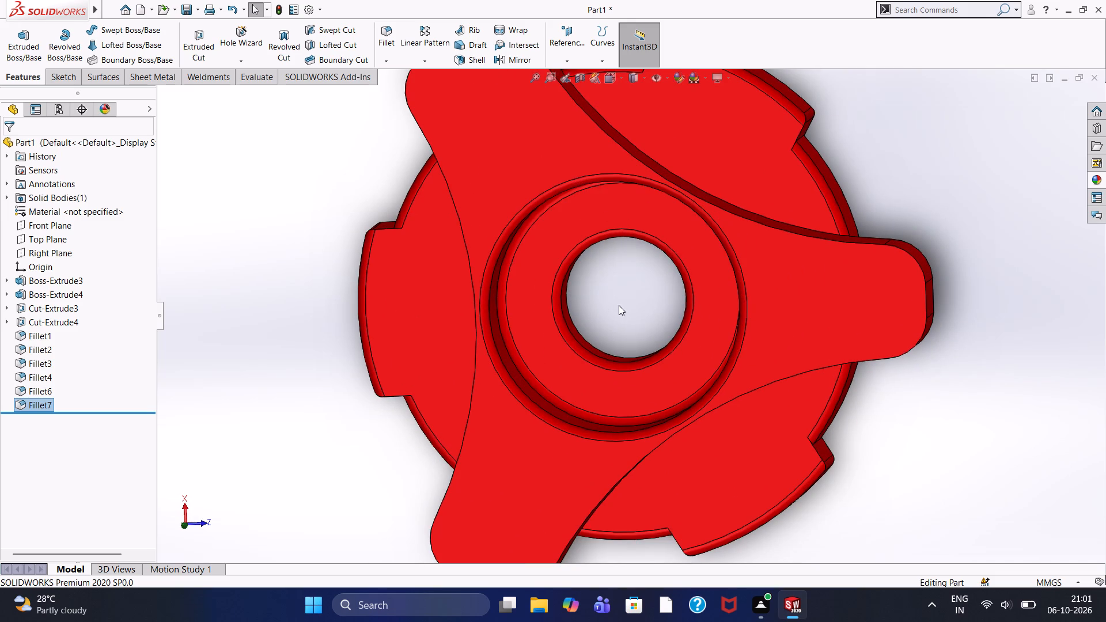
middle_click_drag(613, 298, 622, 302)
scroll(622, 302, "down", 1)
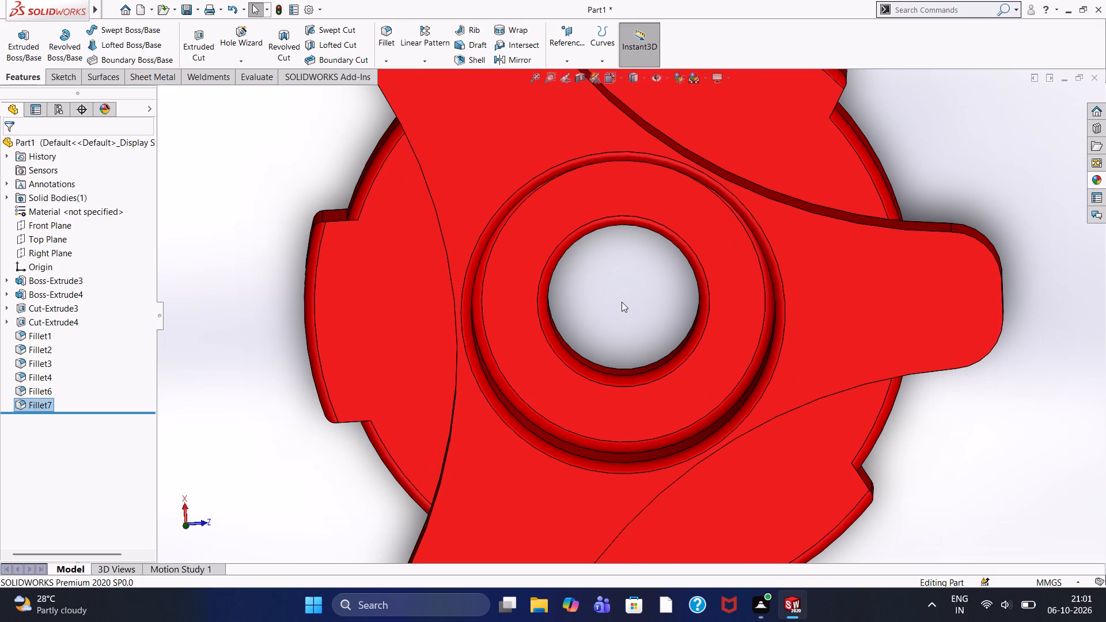
scroll(622, 302, "down", 1)
scroll(622, 302, "up", 3)
scroll(622, 302, "down", 2)
scroll(622, 302, "up", 2)
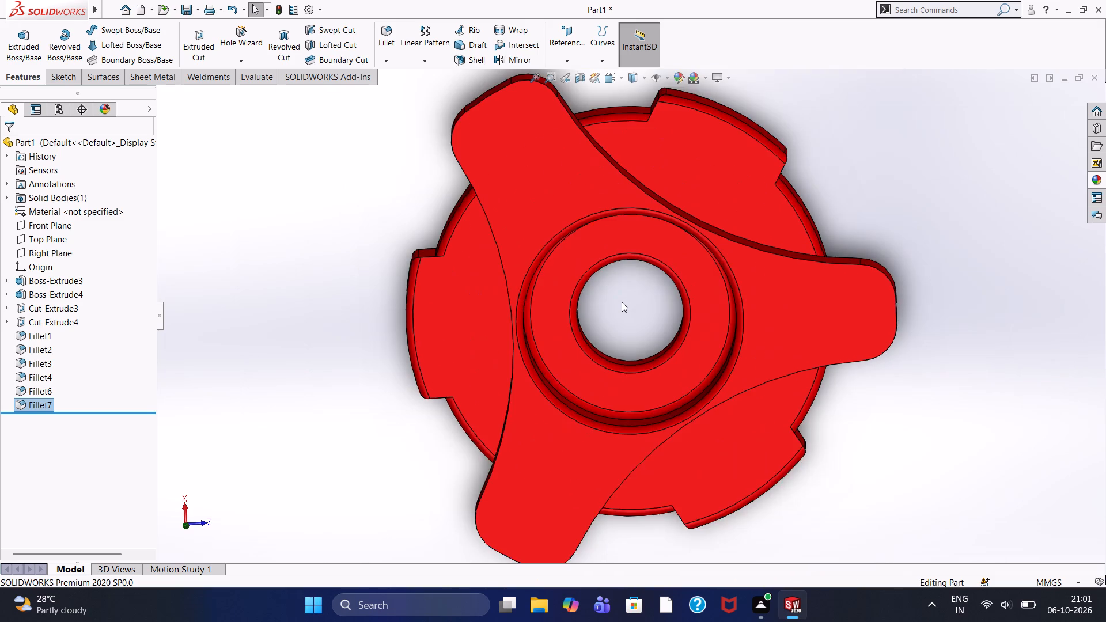
scroll(622, 302, "up", 2)
scroll(622, 302, "down", 3)
scroll(622, 302, "up", 1)
scroll(622, 302, "down", 2)
scroll(622, 302, "up", 1)
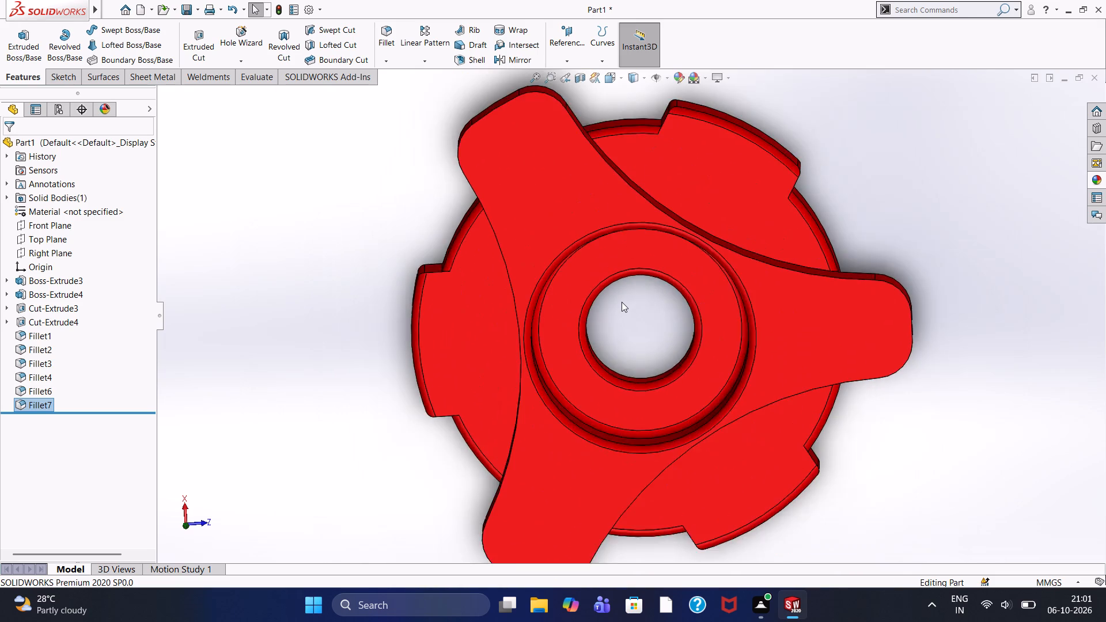
scroll(622, 302, "up", 2)
scroll(622, 302, "down", 2)
scroll(622, 302, "up", 2)
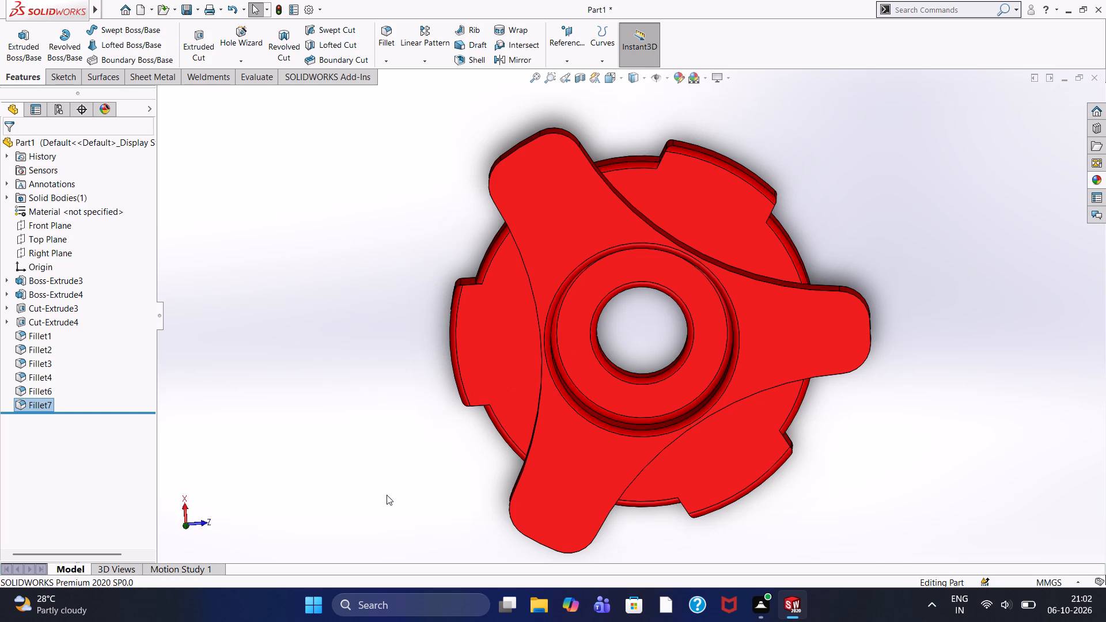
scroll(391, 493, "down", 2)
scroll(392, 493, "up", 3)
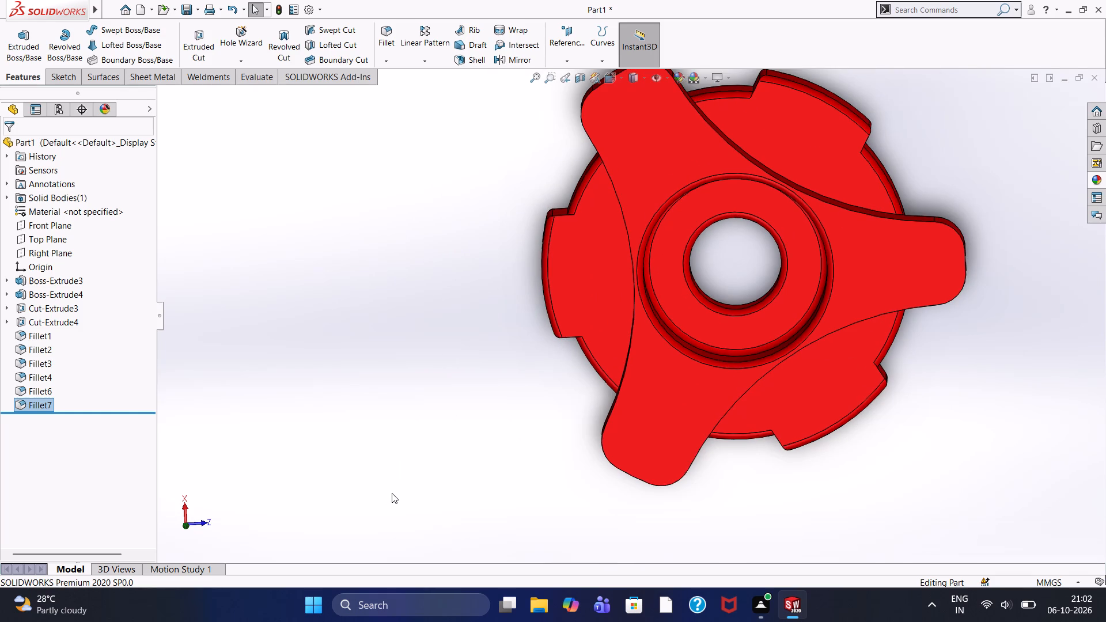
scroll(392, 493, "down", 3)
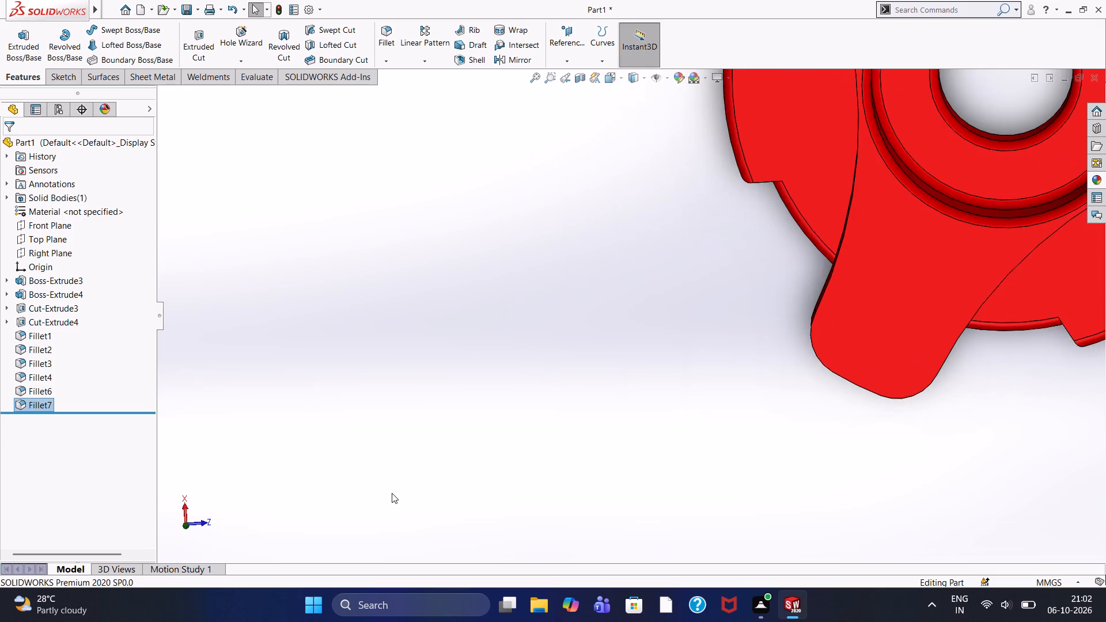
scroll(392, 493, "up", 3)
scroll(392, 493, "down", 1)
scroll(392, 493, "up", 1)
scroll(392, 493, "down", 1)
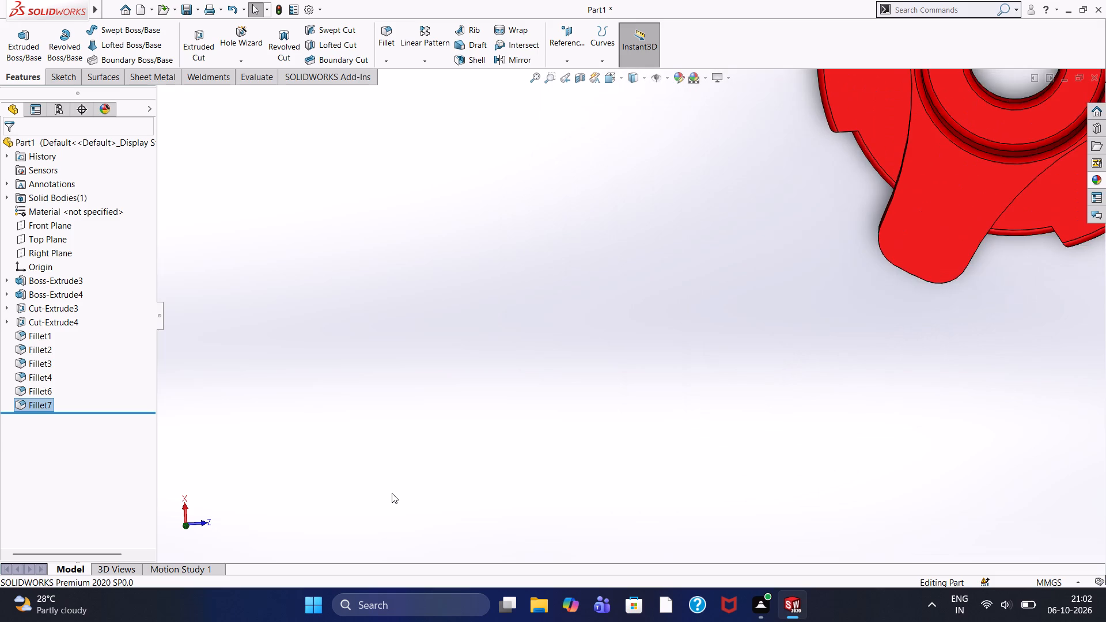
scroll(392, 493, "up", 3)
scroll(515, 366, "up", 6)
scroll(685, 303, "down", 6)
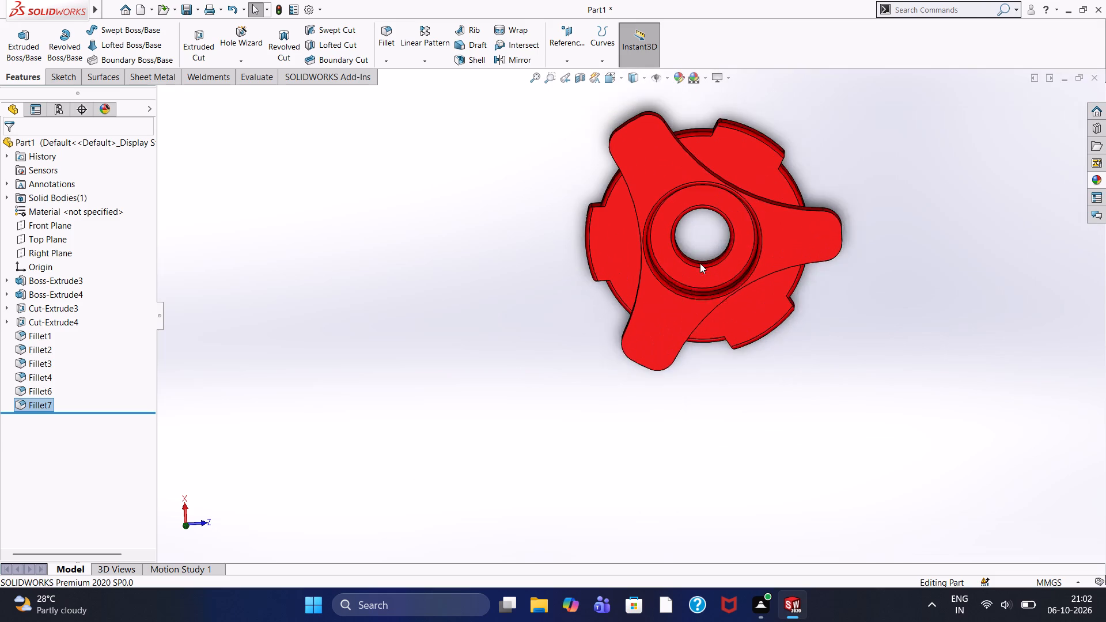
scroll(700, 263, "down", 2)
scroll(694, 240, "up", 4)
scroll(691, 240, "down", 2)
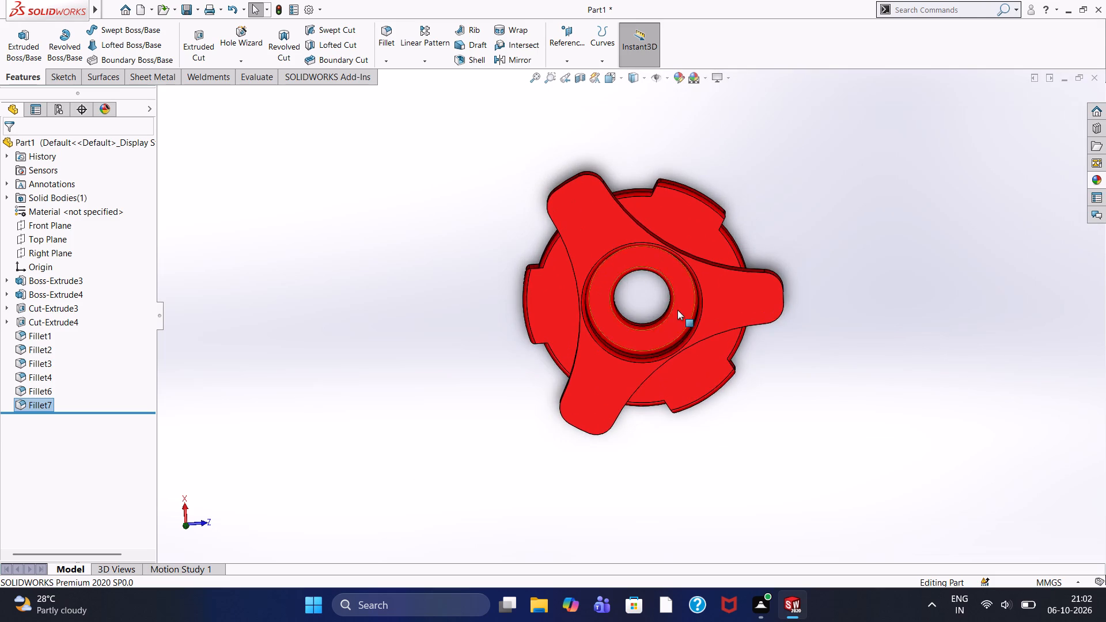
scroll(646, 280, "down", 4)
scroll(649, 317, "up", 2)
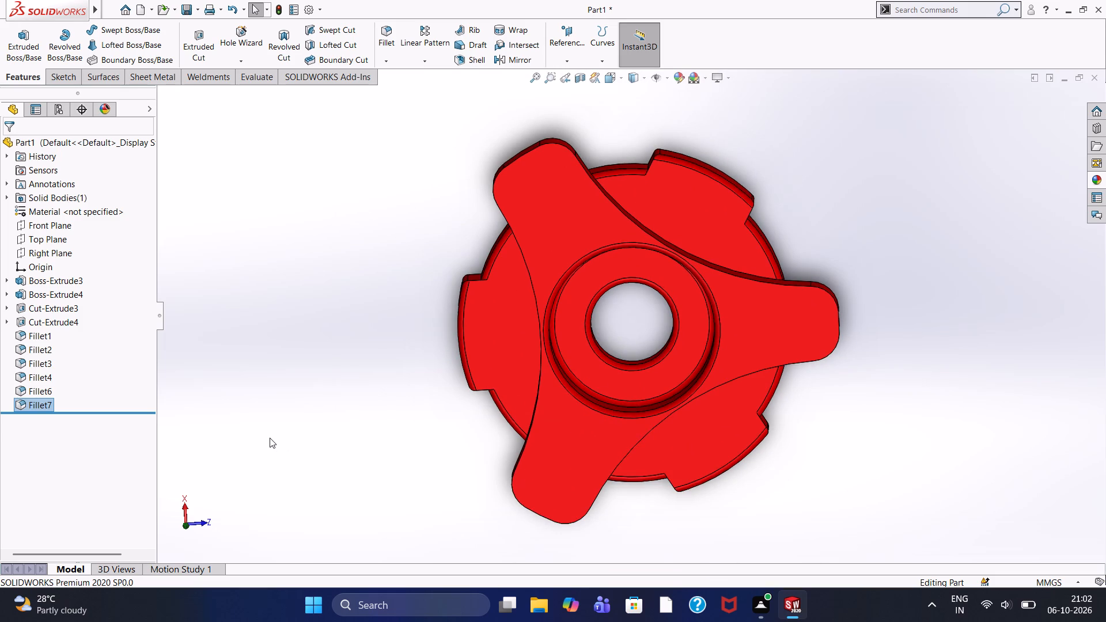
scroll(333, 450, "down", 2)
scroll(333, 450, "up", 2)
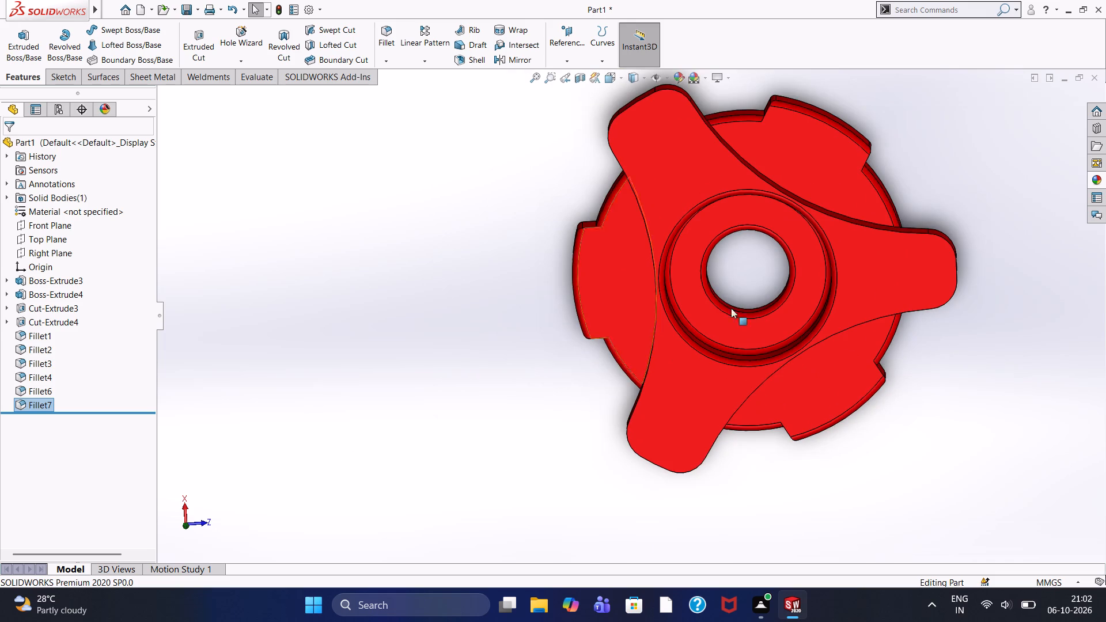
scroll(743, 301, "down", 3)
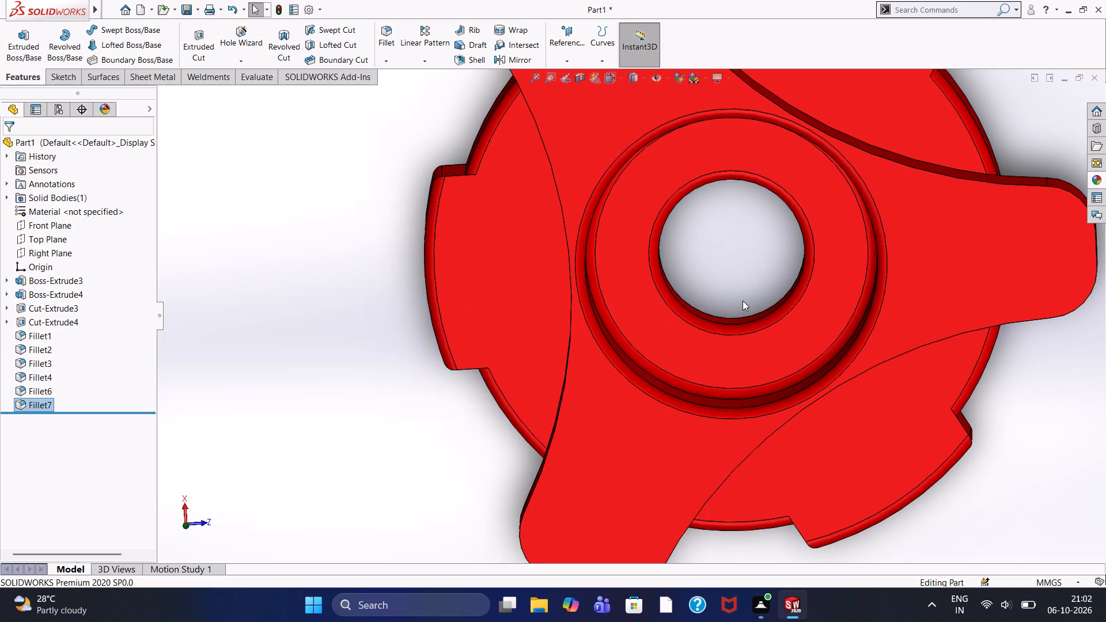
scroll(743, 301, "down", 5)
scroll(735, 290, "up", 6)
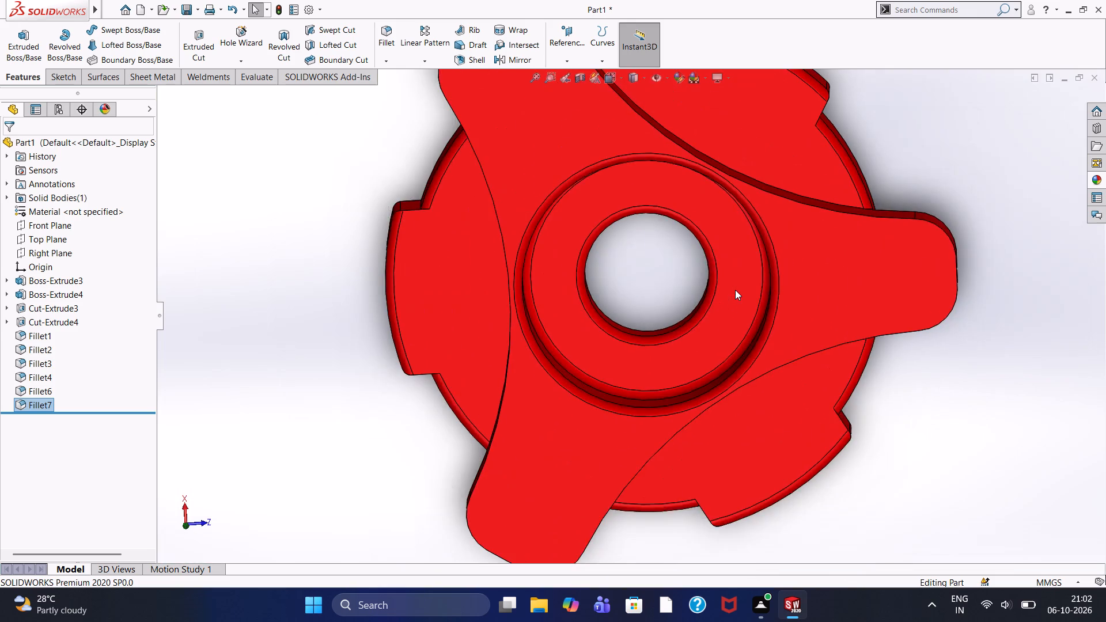
Fillet the continuous top outline edge of the three arms with a 2 mm radius.
scroll(735, 290, "up", 5)
middle_click_drag(771, 400, 772, 200)
scroll(605, 352, "down", 2)
scroll(660, 373, "down", 5)
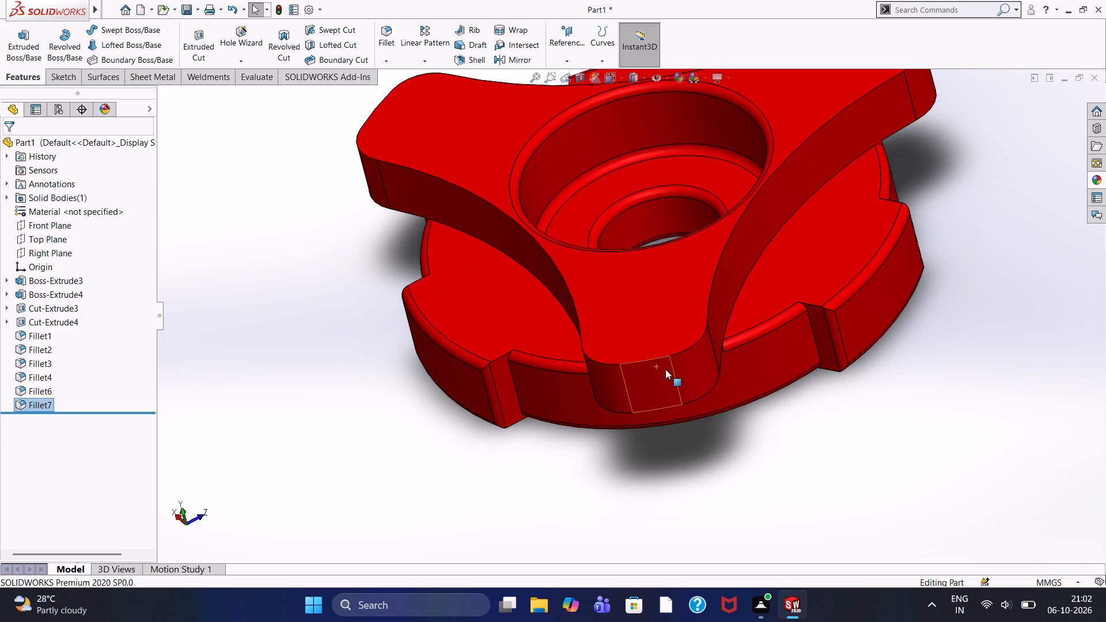
left_click(390, 32)
left_click(622, 364)
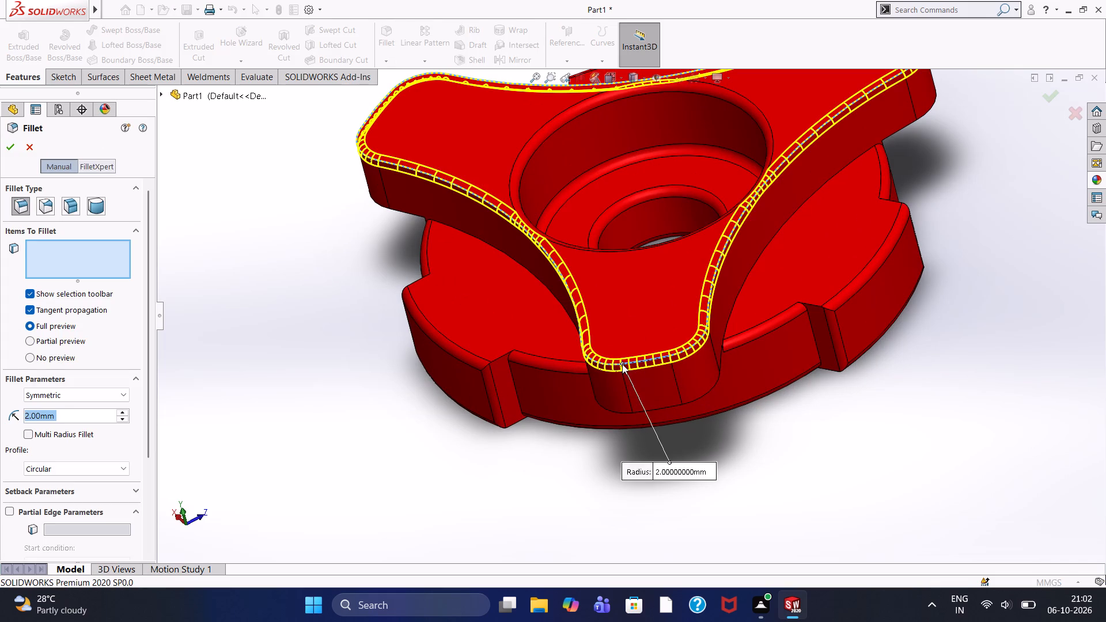
left_click(17, 153)
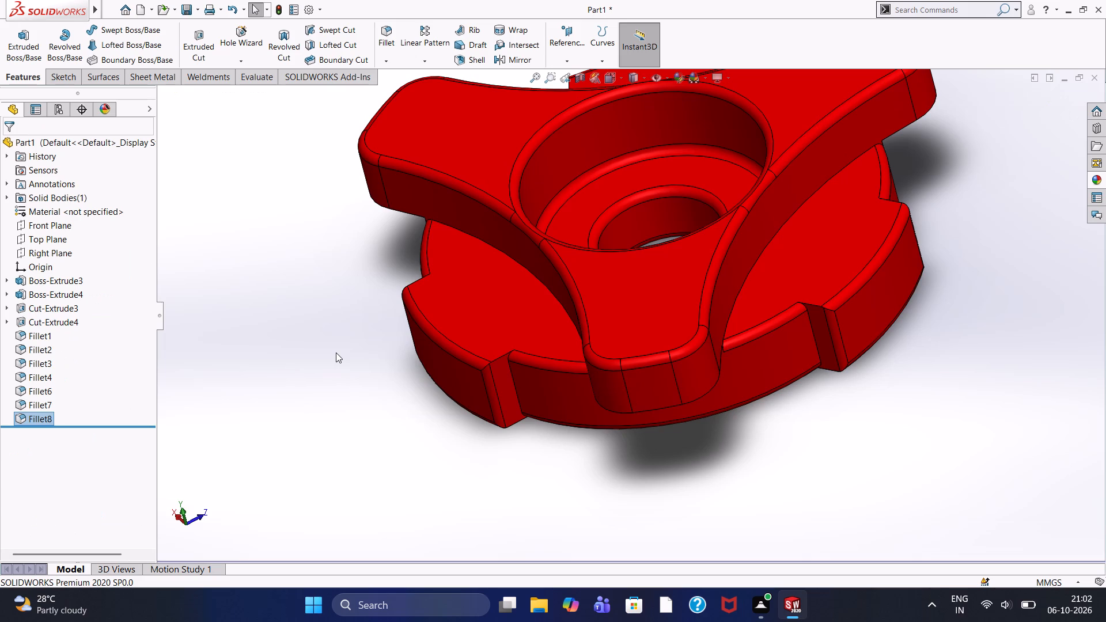
Fillet the underside edge around one arm's overhanging tip with a 2 mm radius, keeping only that edge selected.
middle_click_drag(336, 352, 282, 275)
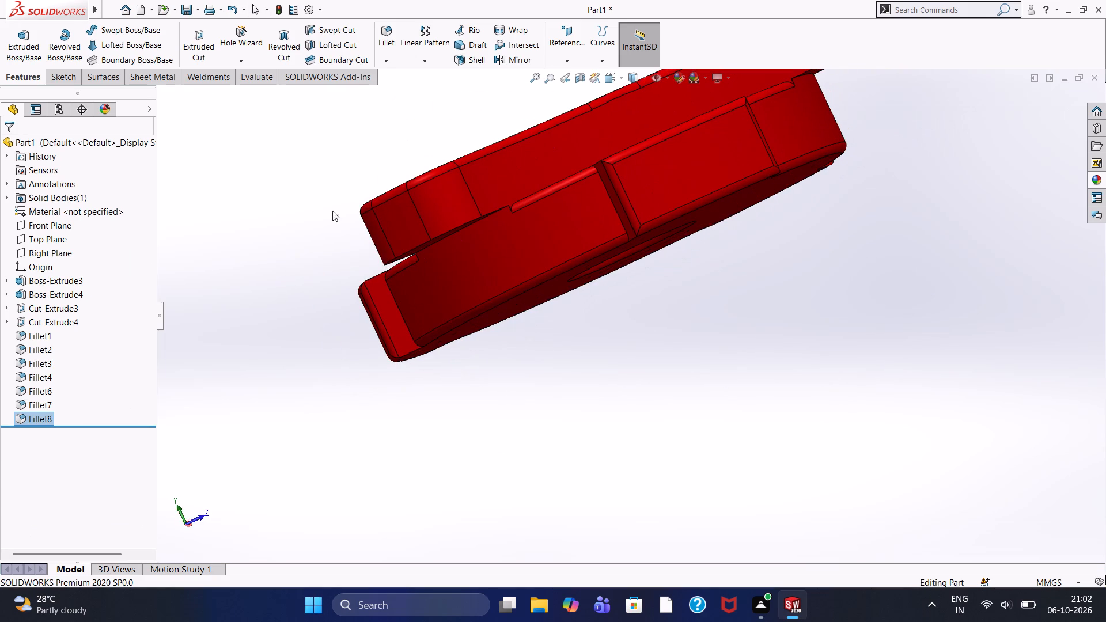
left_click(389, 37)
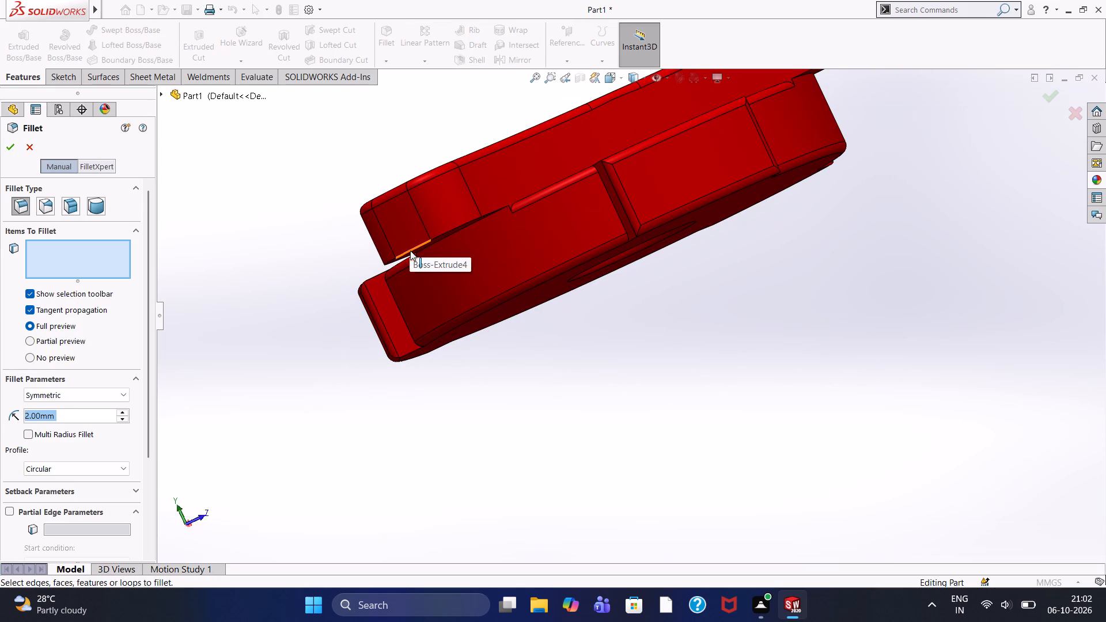
left_click(410, 251)
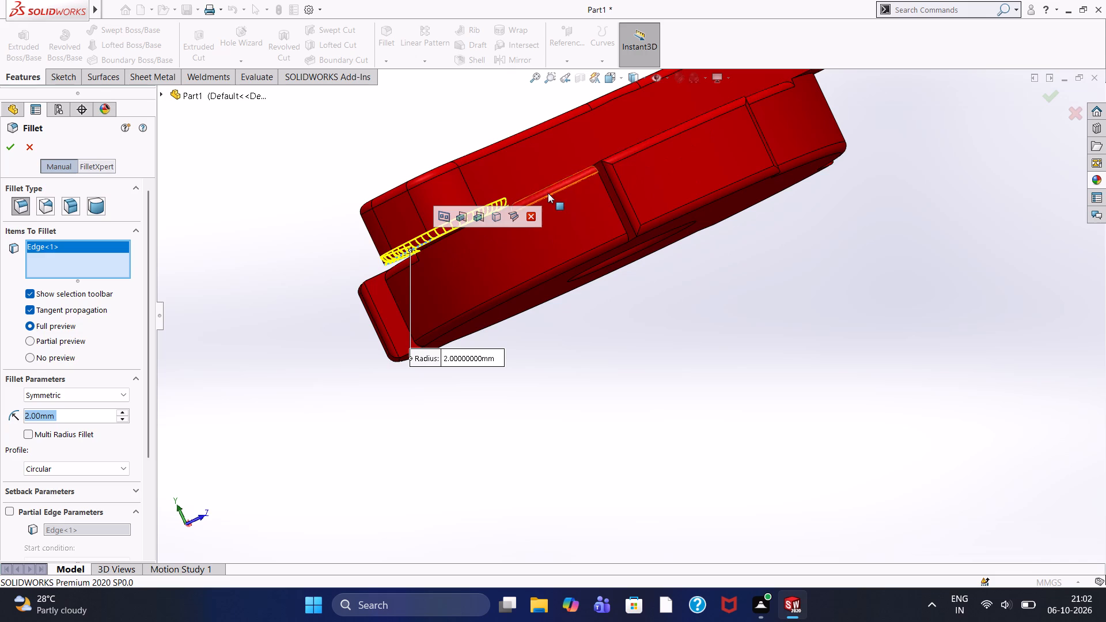
left_click(542, 188)
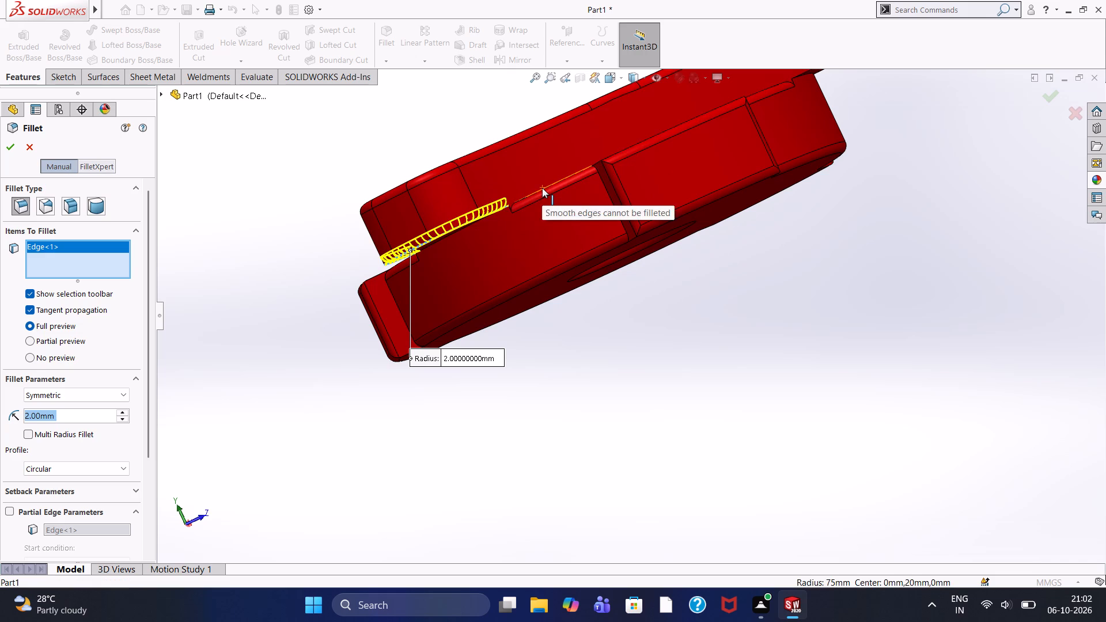
middle_click_drag(565, 321, 562, 388)
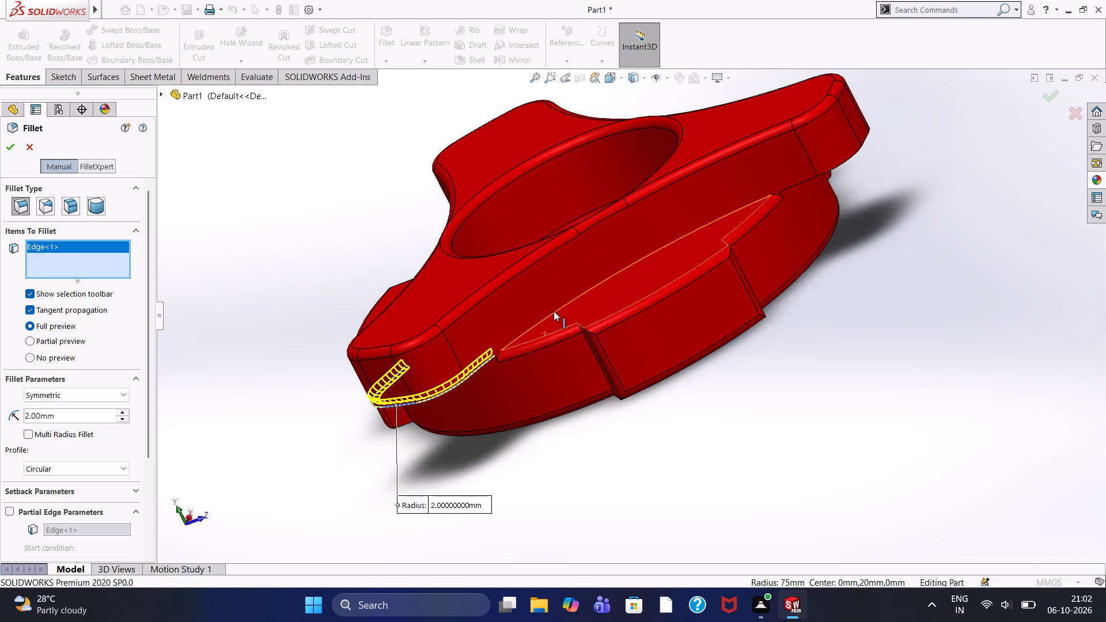
left_click(556, 313)
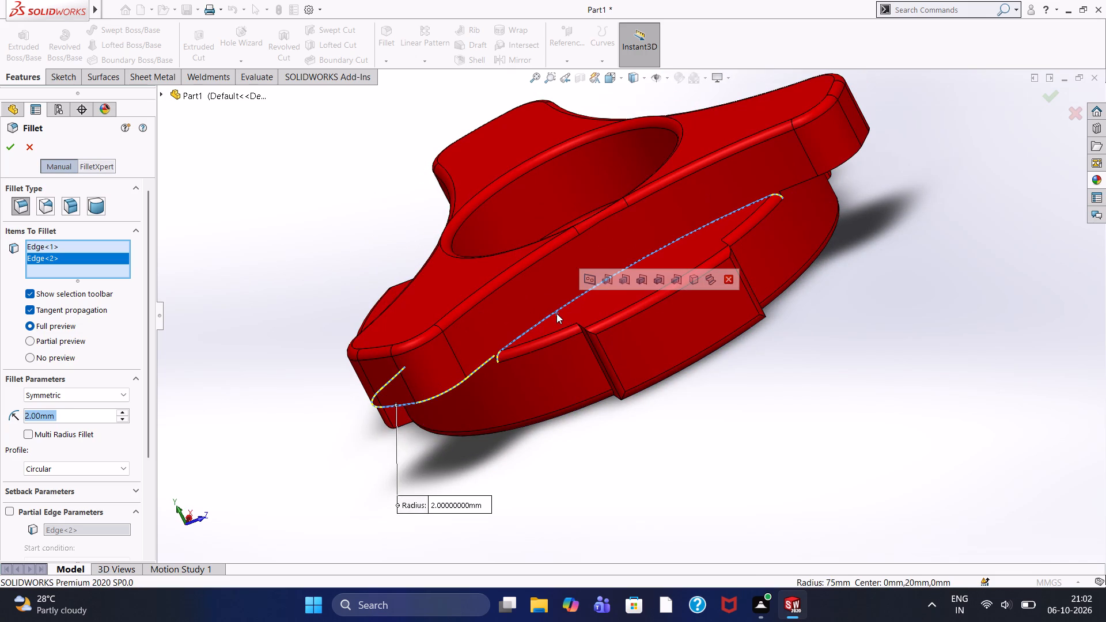
right_click(44, 262)
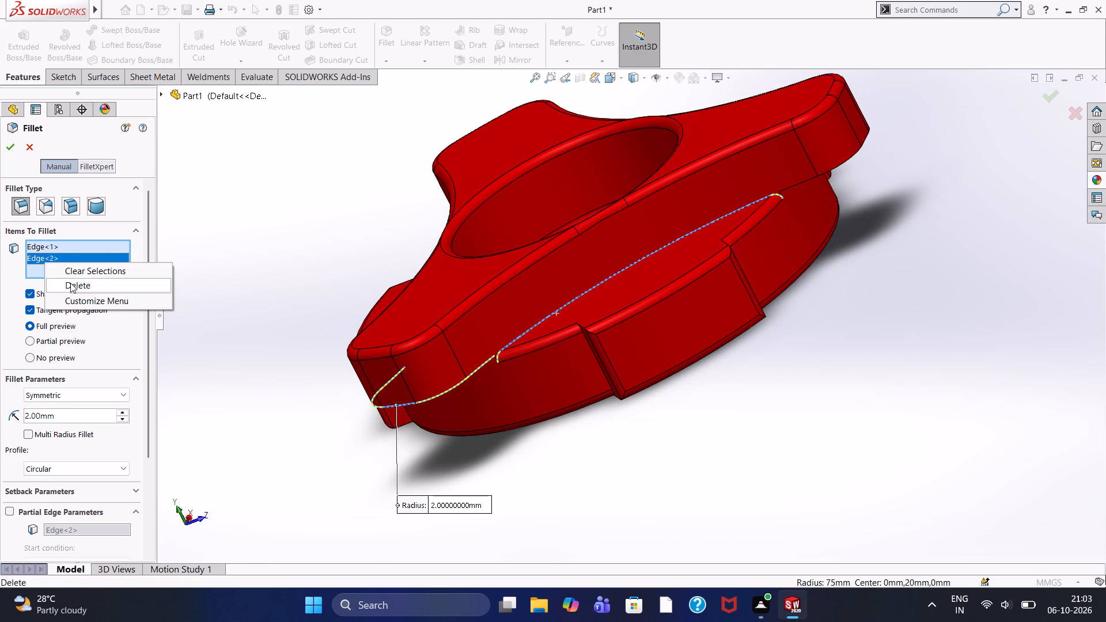
left_click(73, 286)
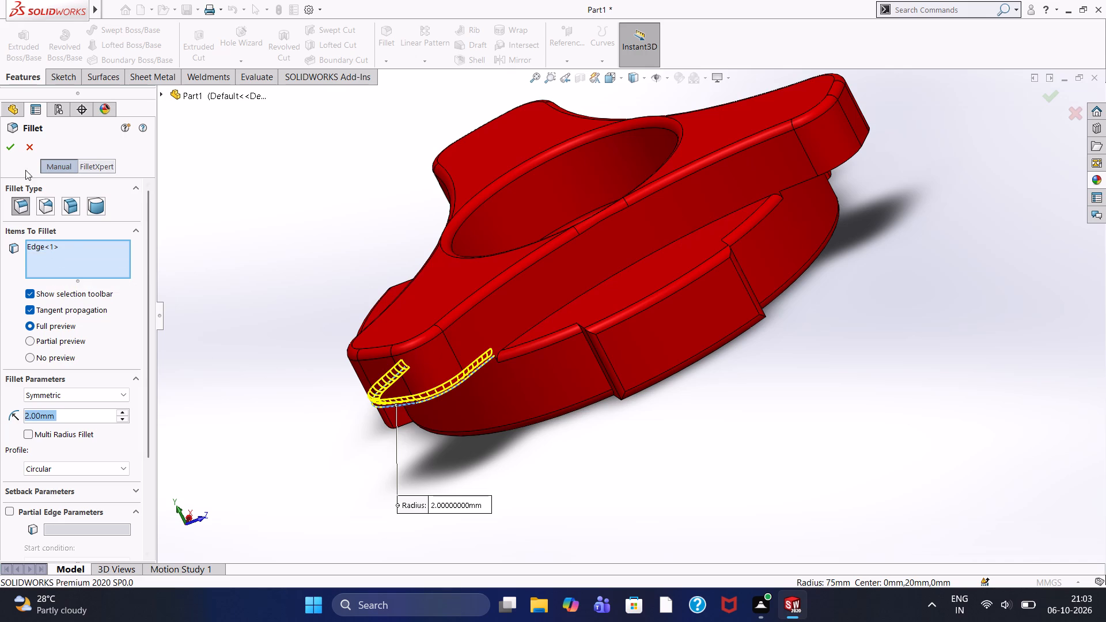
left_click(11, 147)
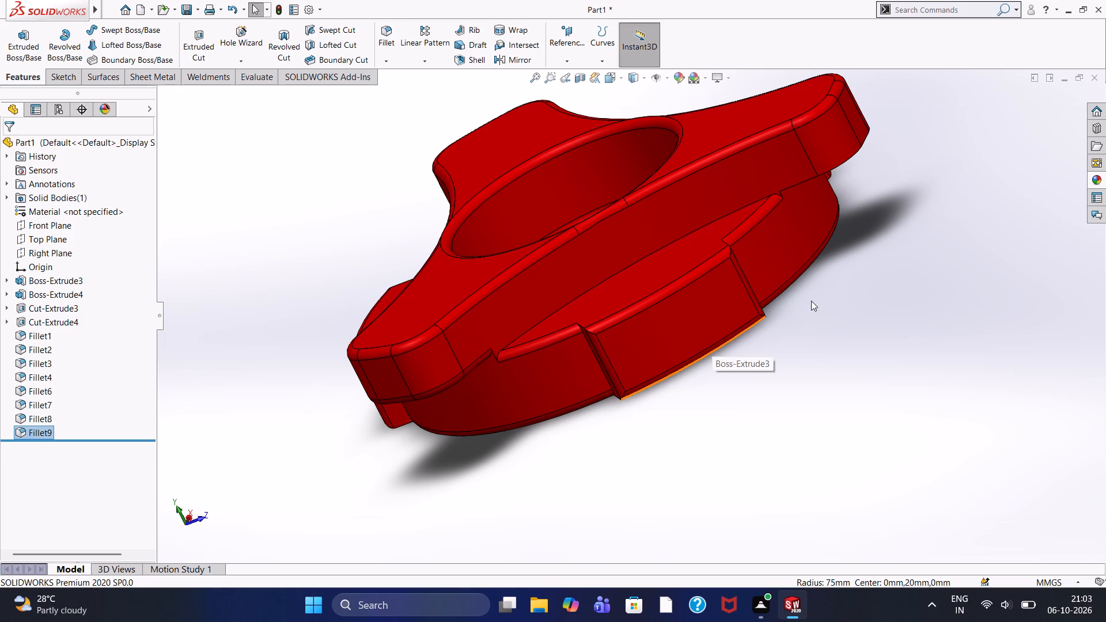
Fillet the curved junction edge between the concave arm side next to that tip and the base disc with a 2 mm radius.
left_click(386, 37)
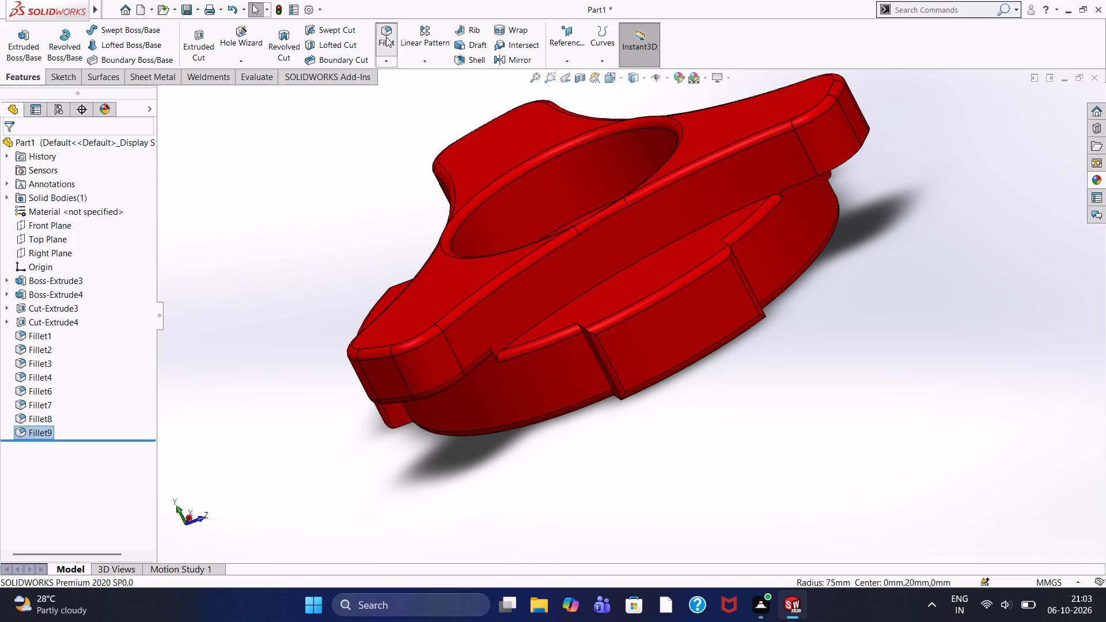
left_click(585, 292)
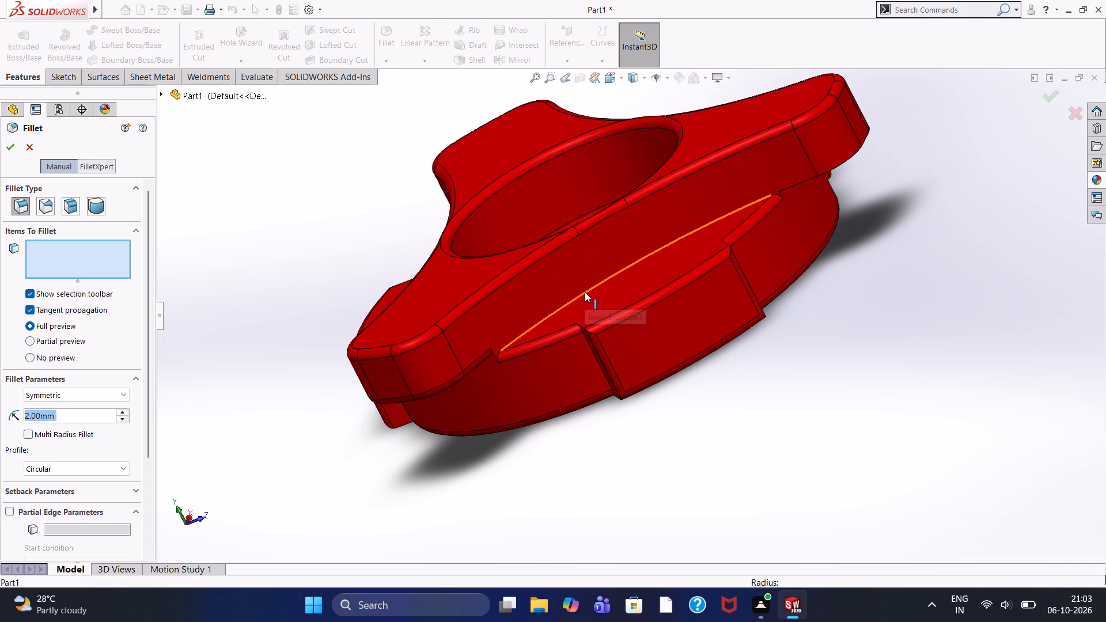
left_click(5, 142)
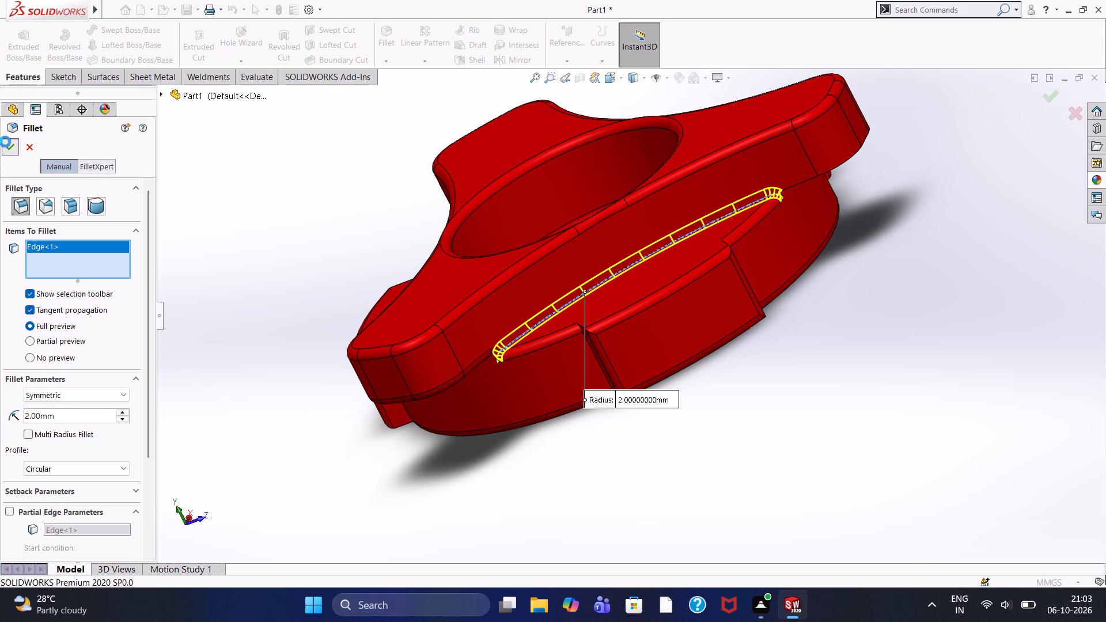
Fillet the curved junction edge between the next concave arm side and the base disc with a 2 mm radius.
scroll(358, 233, "up", 2)
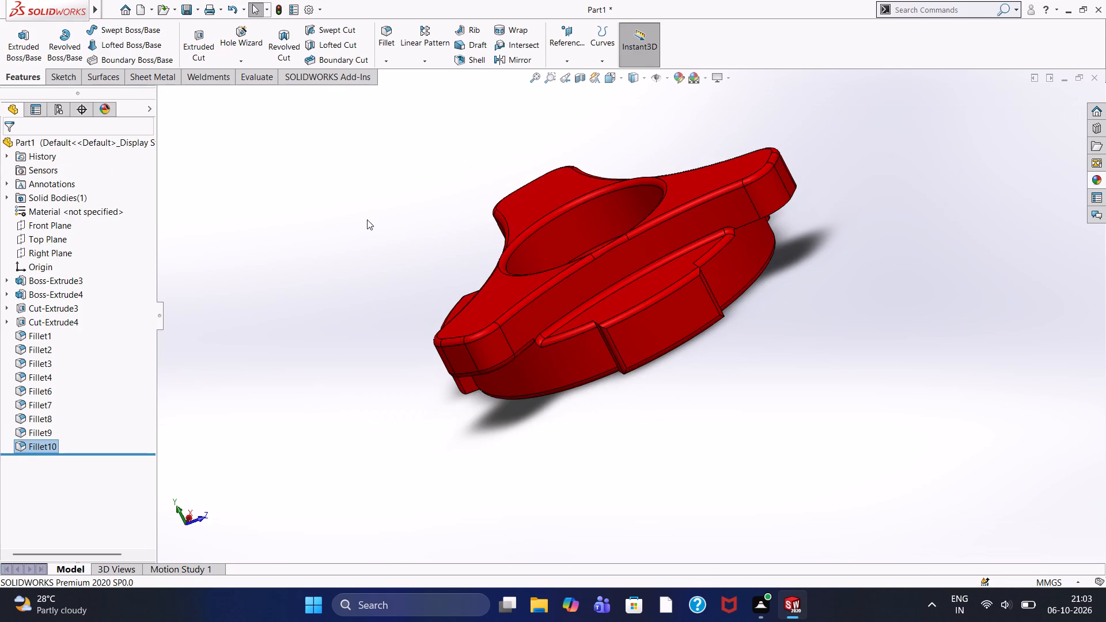
middle_click_drag(367, 219, 428, 309)
middle_click_drag(382, 279, 424, 268)
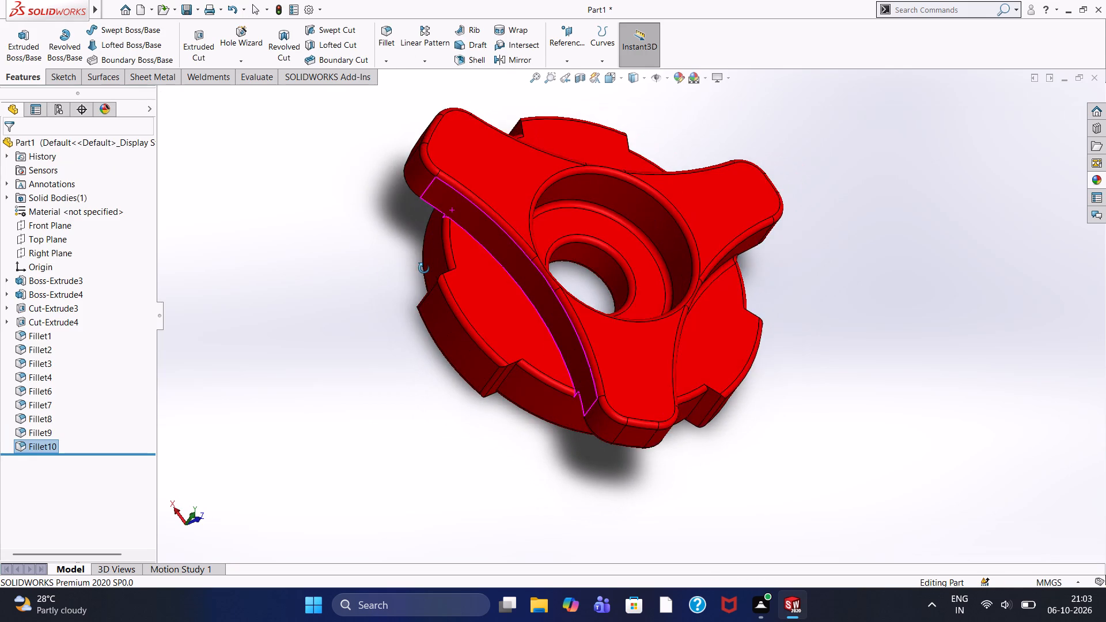
middle_click_drag(424, 268, 427, 267)
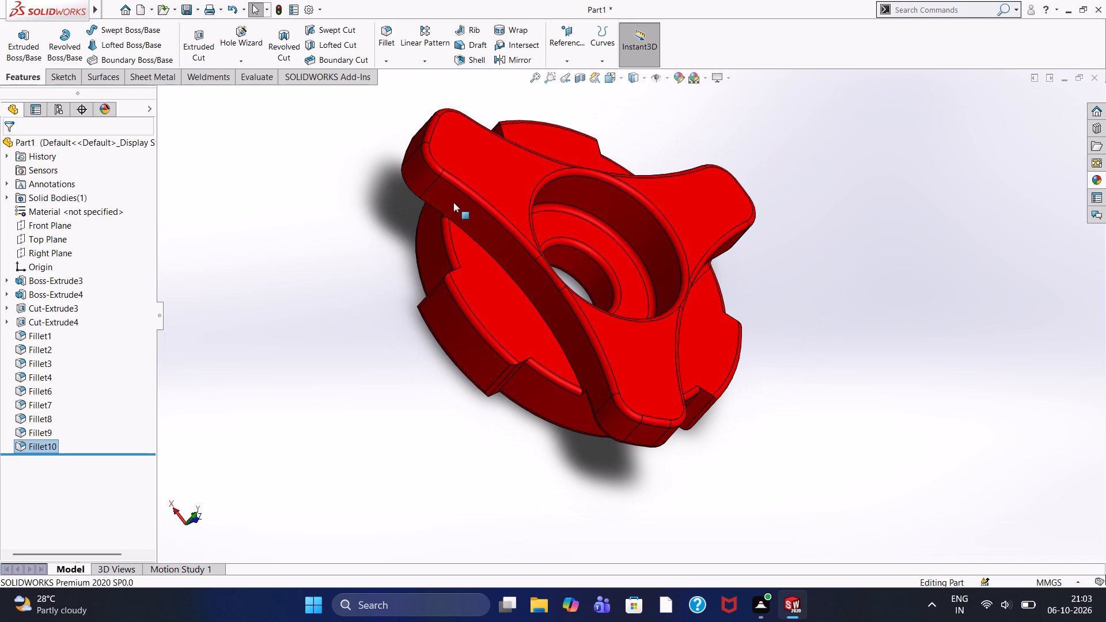
left_click(393, 27)
left_click(521, 289)
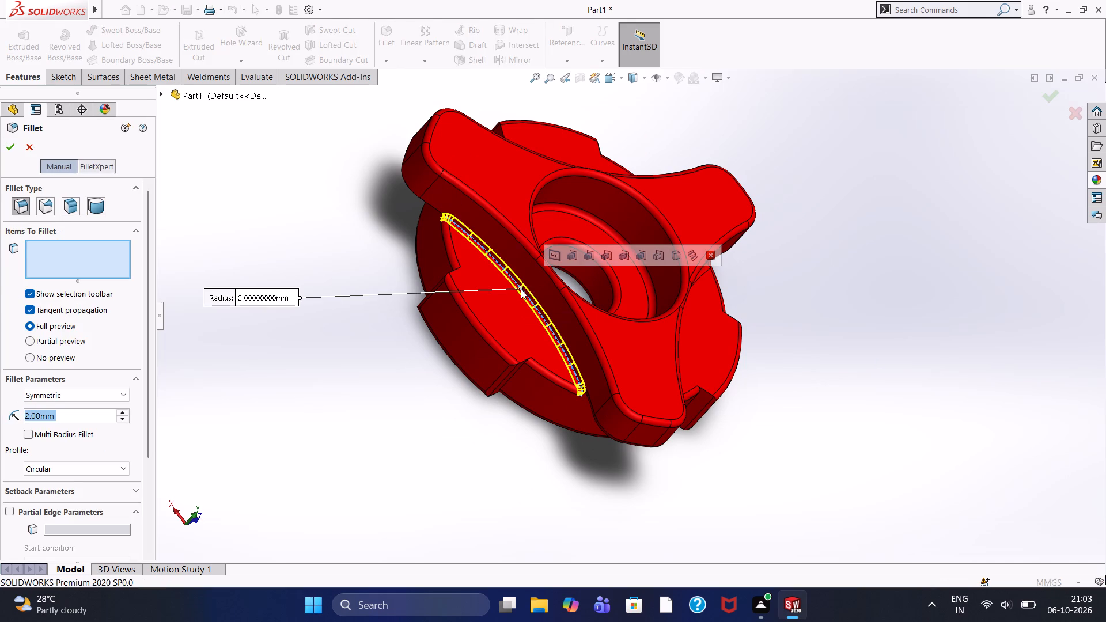
left_click(8, 150)
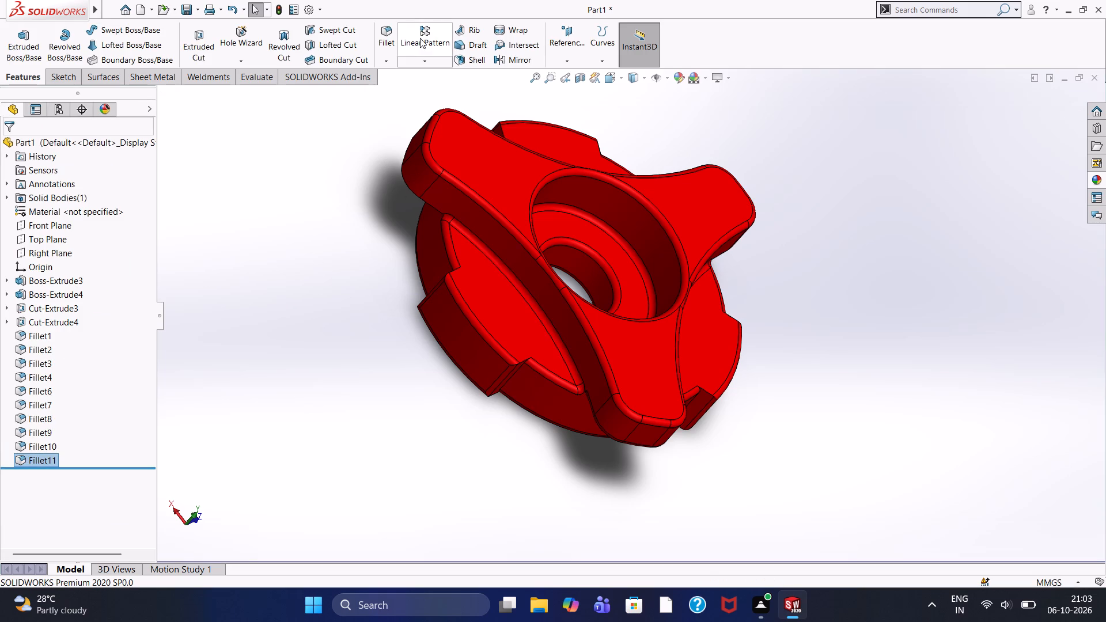
Fillet the underside edge around a second arm's overhanging tip with a 2 mm radius.
left_click(393, 31)
middle_click_drag(607, 486, 616, 473)
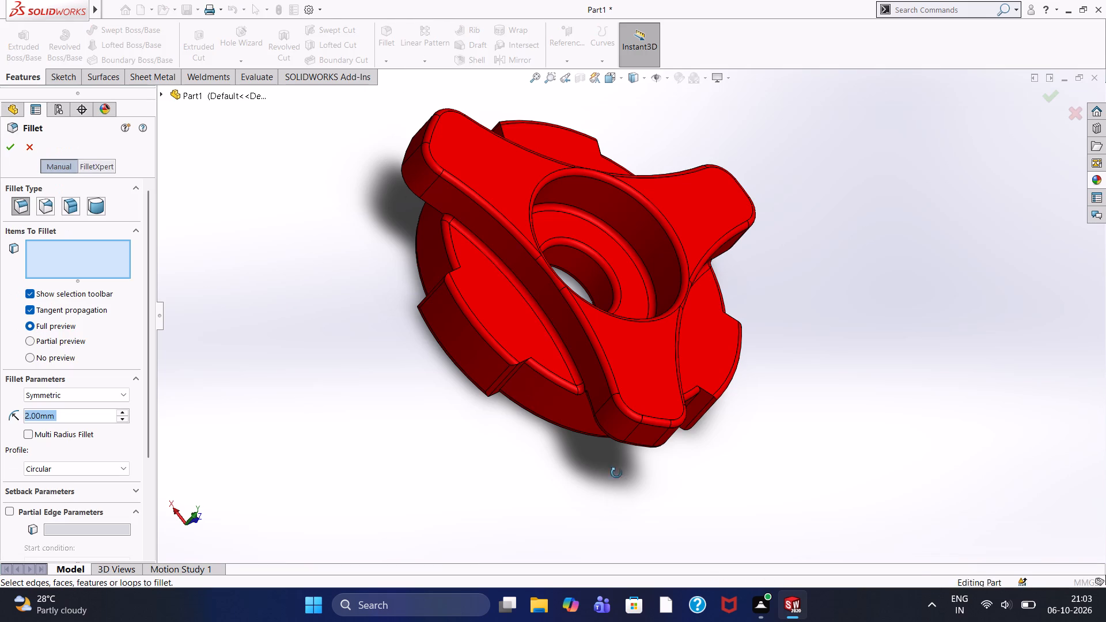
middle_click_drag(616, 473, 641, 441)
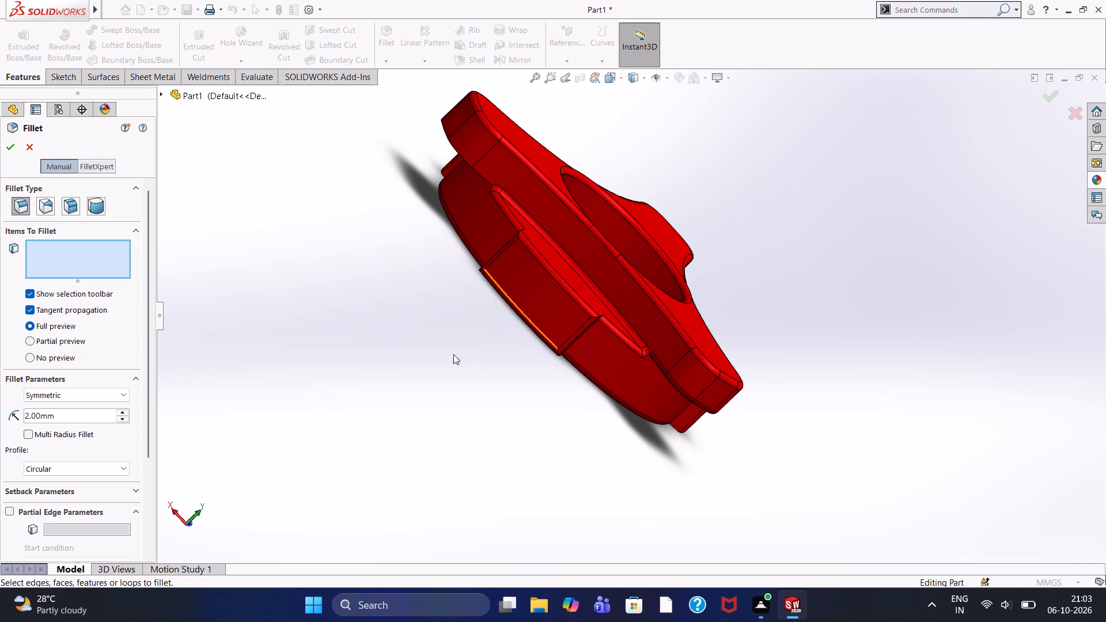
middle_click_drag(466, 333, 442, 439)
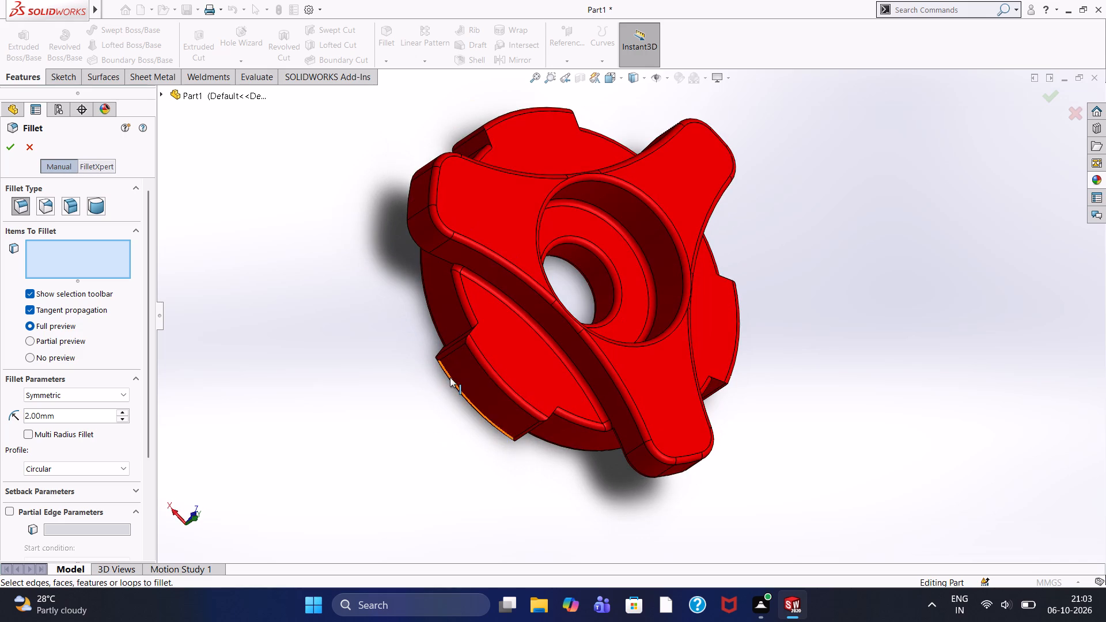
middle_click_drag(450, 377, 438, 346)
scroll(600, 329, "down", 5)
scroll(501, 393, "down", 6)
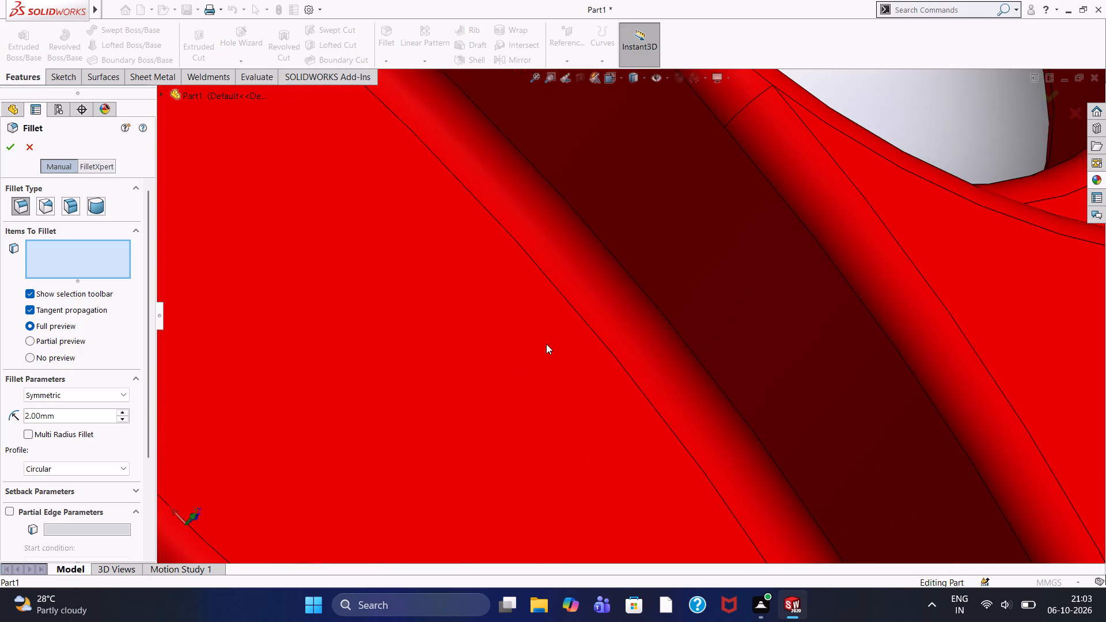
scroll(566, 336, "up", 10)
scroll(340, 248, "up", 4)
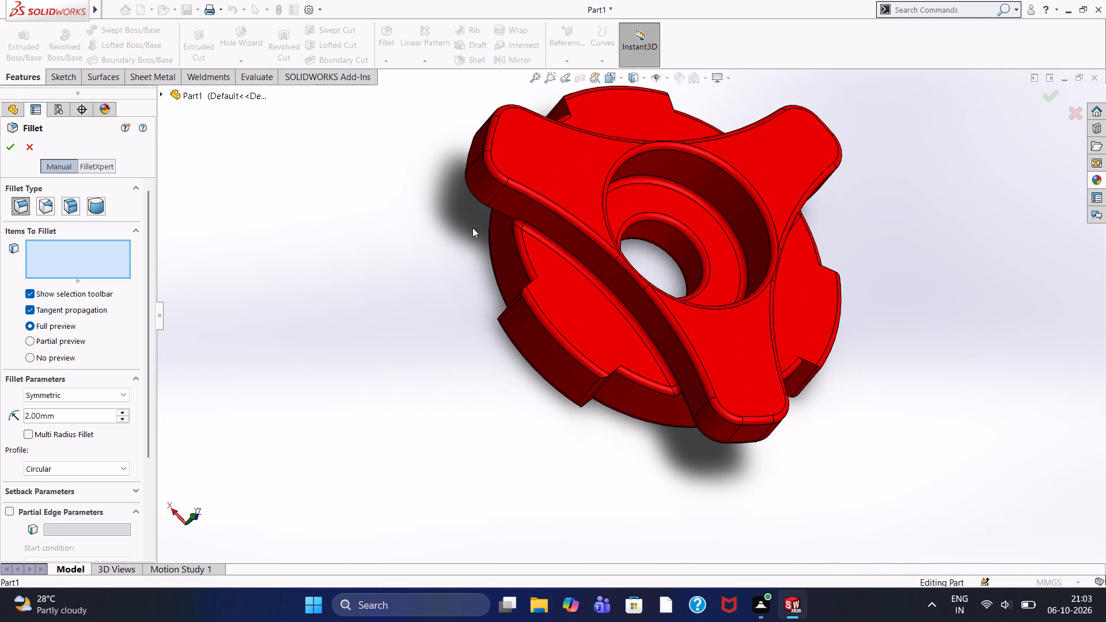
scroll(479, 236, "down", 3)
scroll(608, 257, "down", 1)
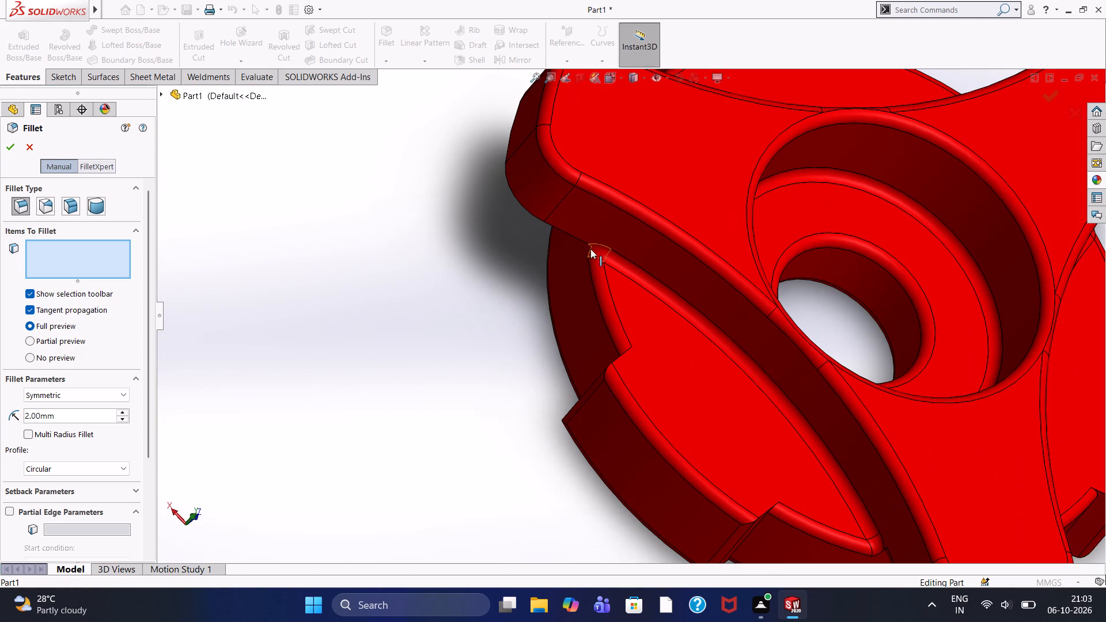
left_click(579, 240)
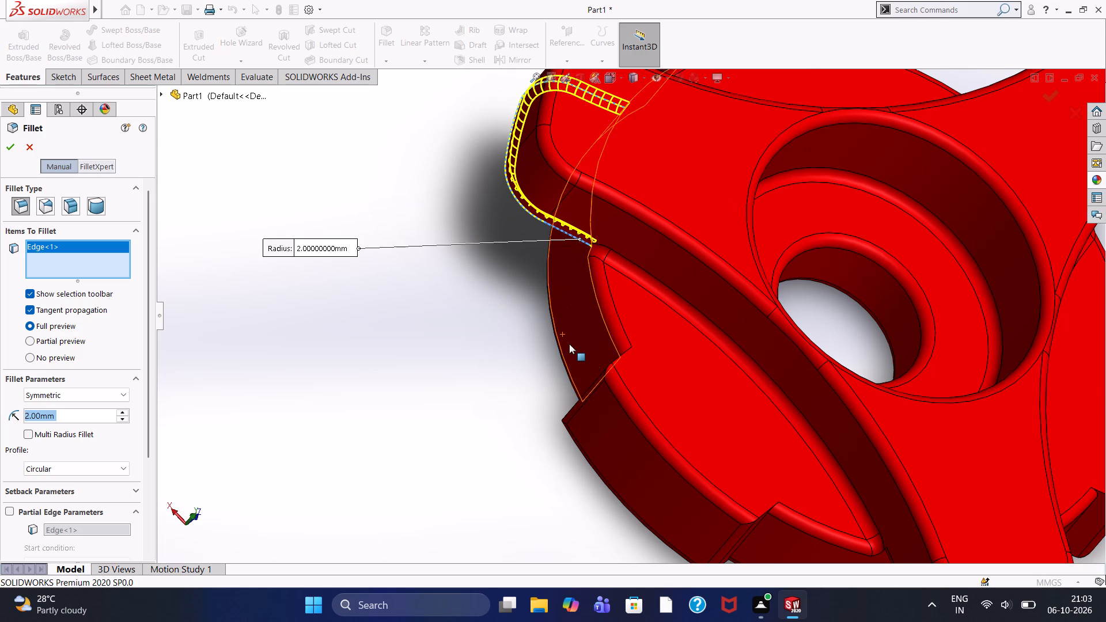
scroll(697, 424, "up", 4)
scroll(737, 460, "down", 3)
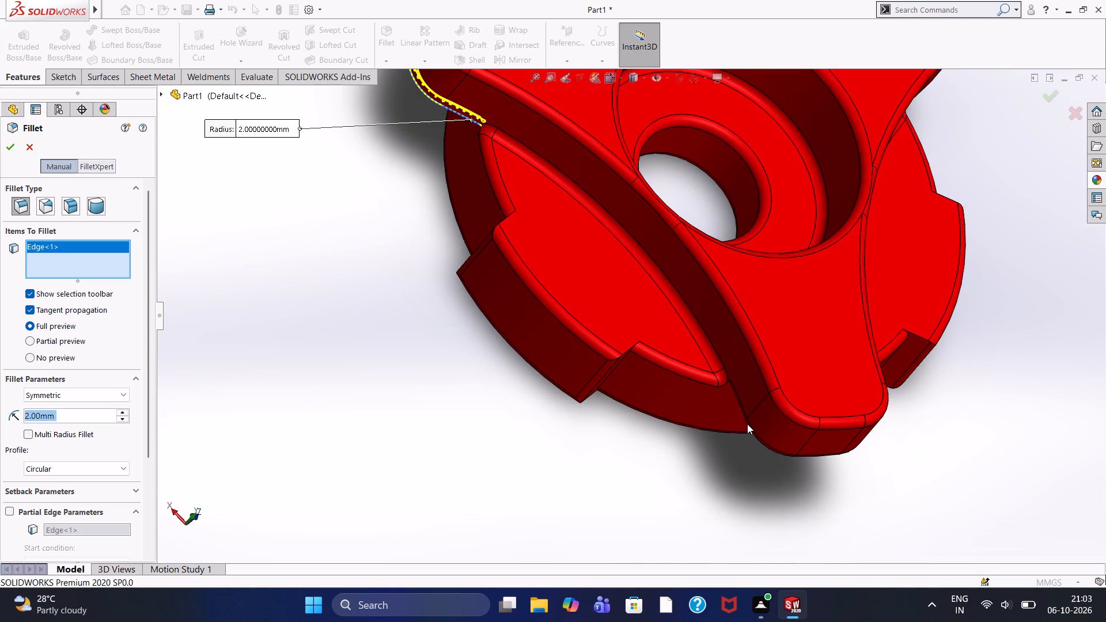
middle_click_drag(695, 490, 727, 498)
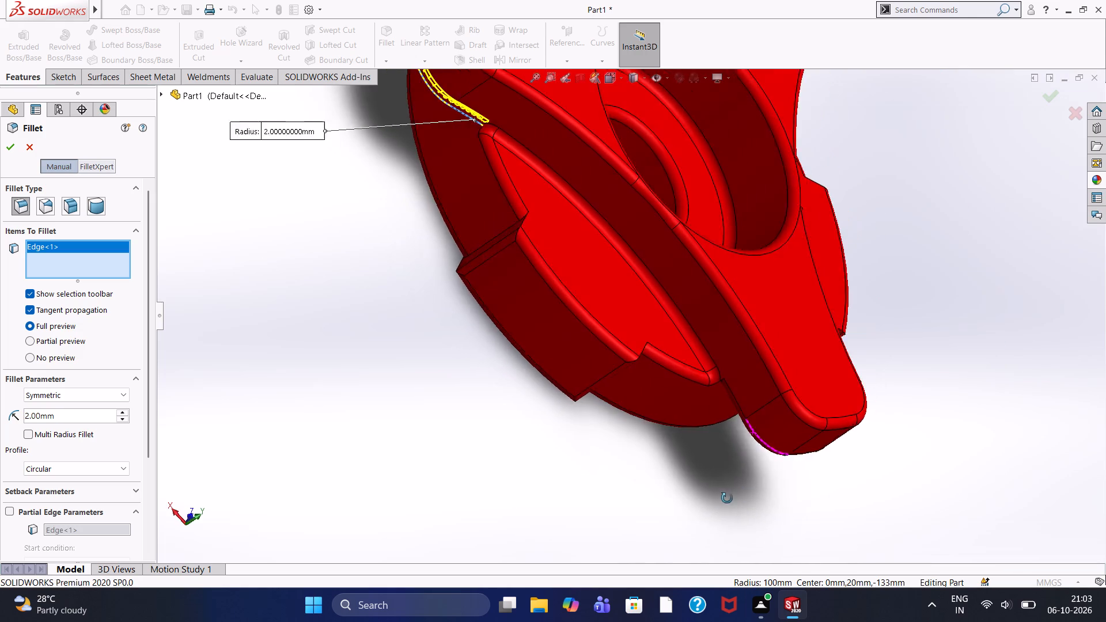
middle_click_drag(727, 498, 753, 494)
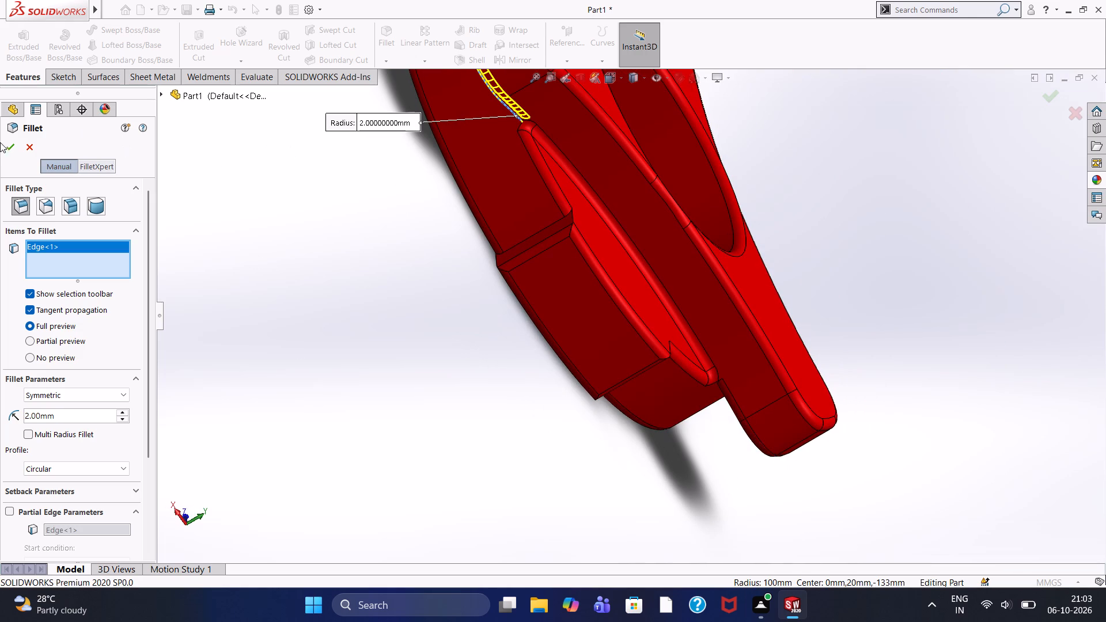
left_click(3, 142)
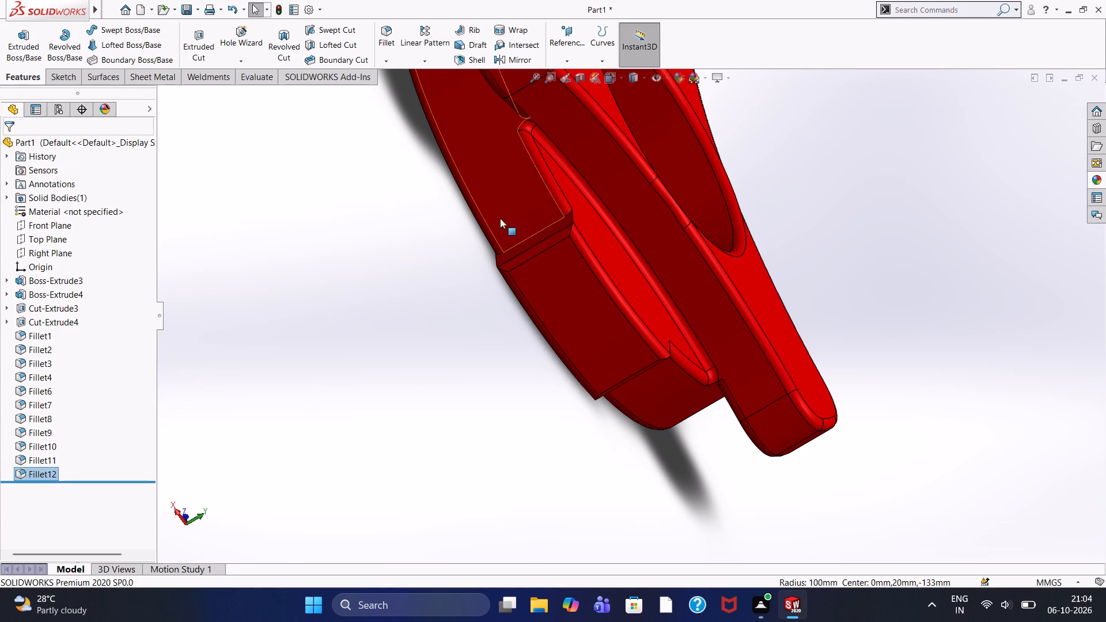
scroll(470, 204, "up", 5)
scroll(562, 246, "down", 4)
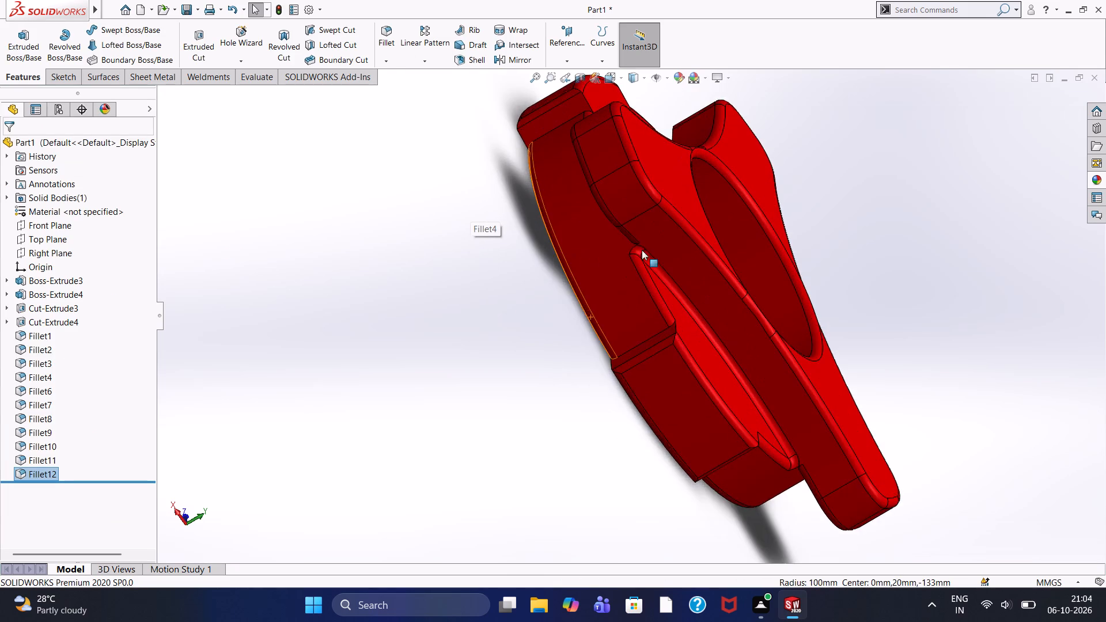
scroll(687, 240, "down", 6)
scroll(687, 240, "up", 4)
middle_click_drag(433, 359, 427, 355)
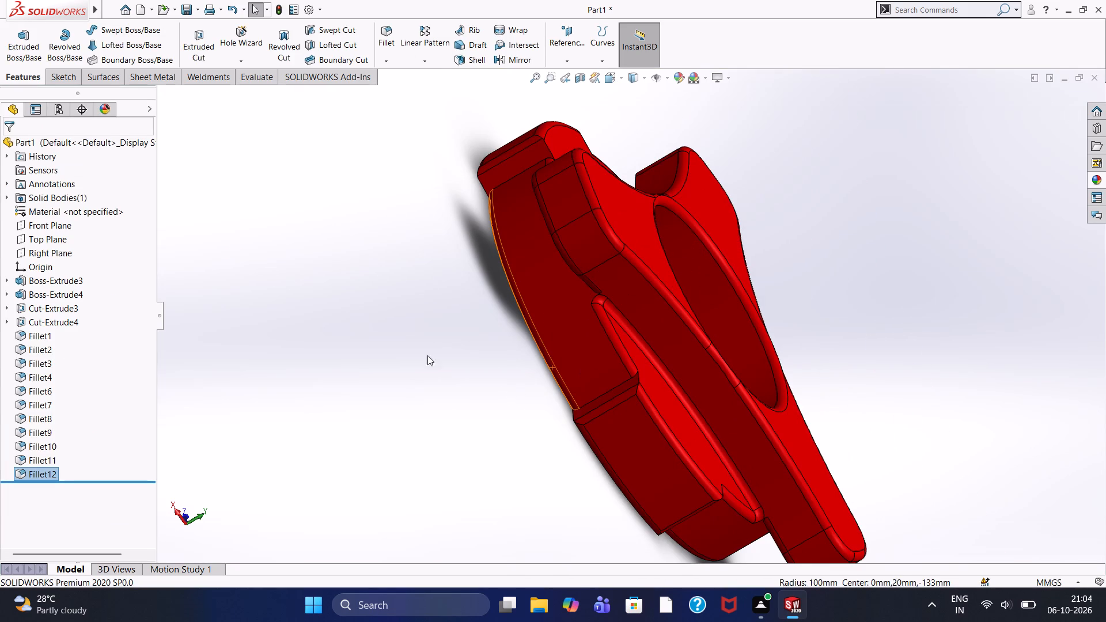
Inspect the filleted knob from above, checking the arm tips, the arm-to-disc junctions and the central bore.
middle_click_drag(427, 355, 379, 335)
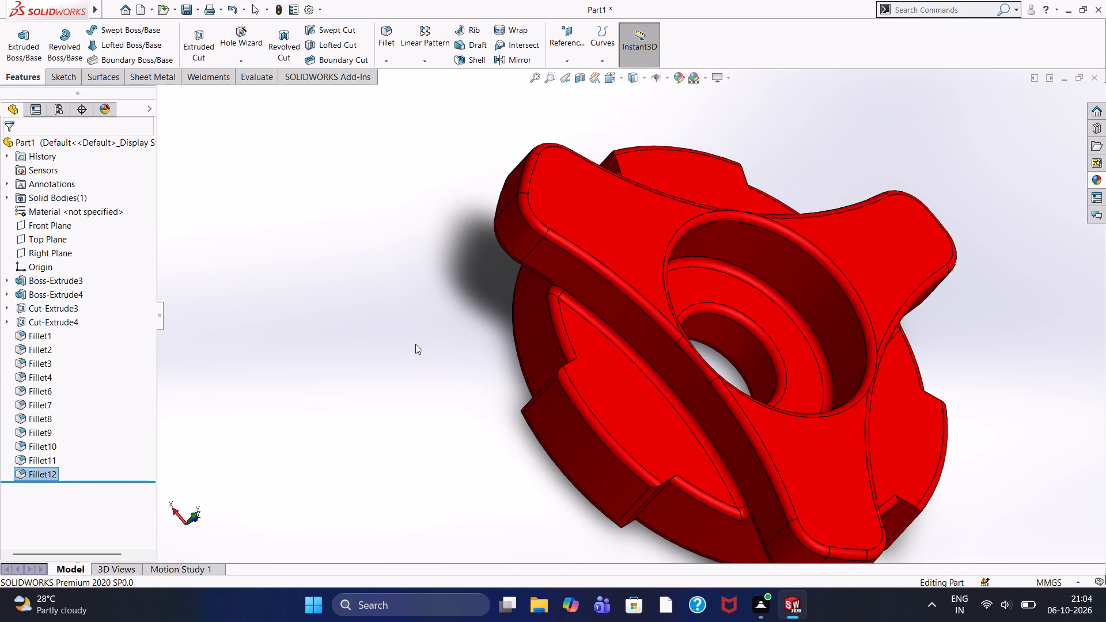
middle_click_drag(475, 342, 446, 309)
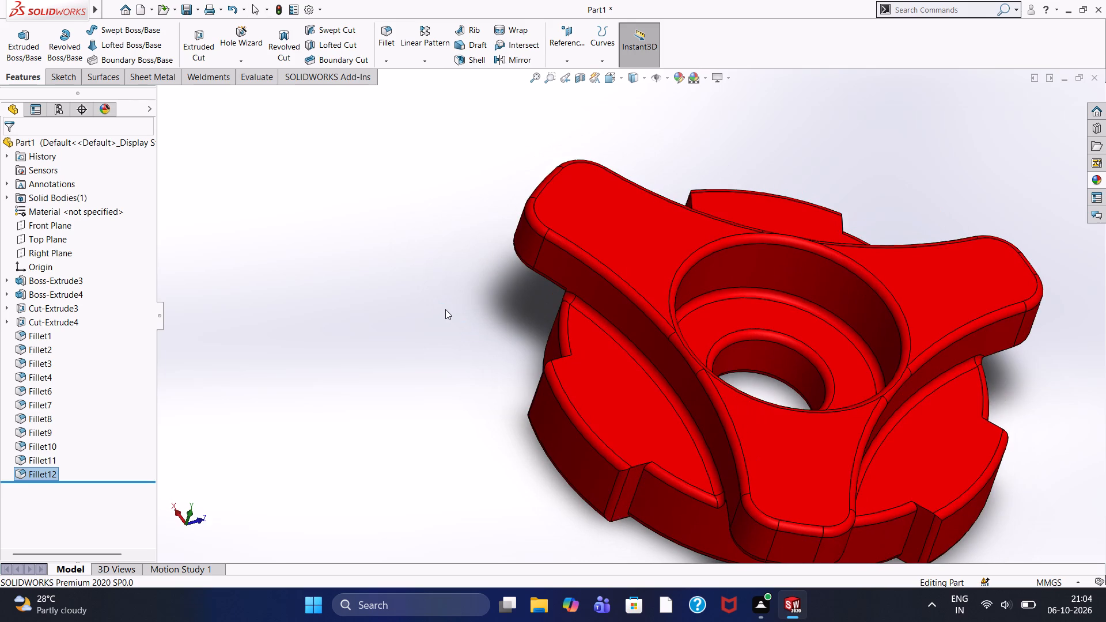
scroll(445, 309, "down", 2)
scroll(445, 309, "up", 1)
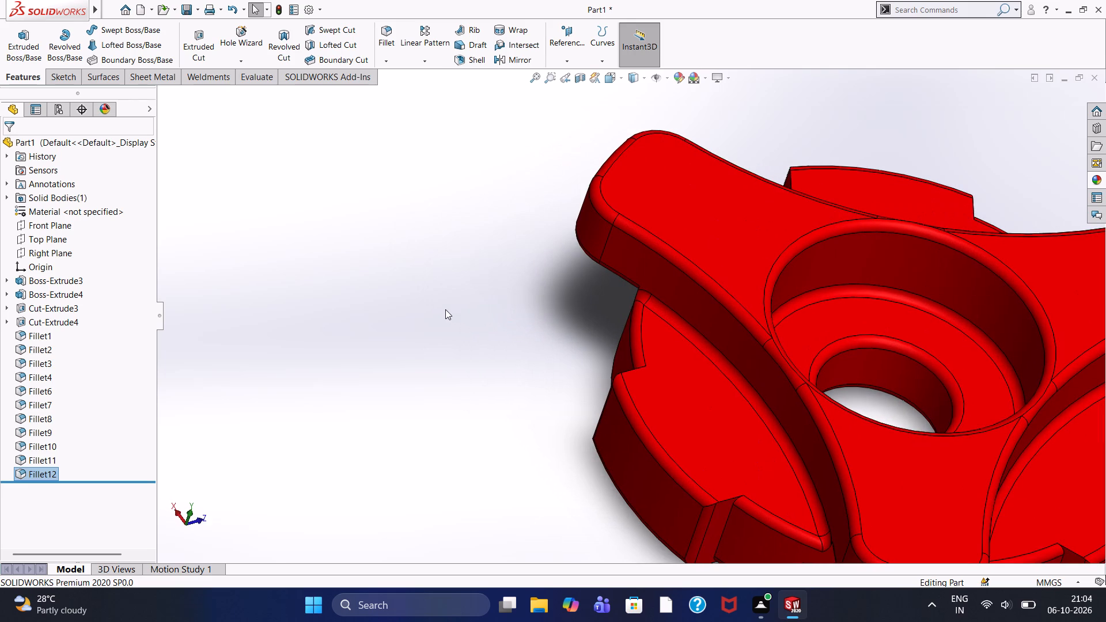
scroll(445, 309, "down", 3)
scroll(445, 309, "up", 2)
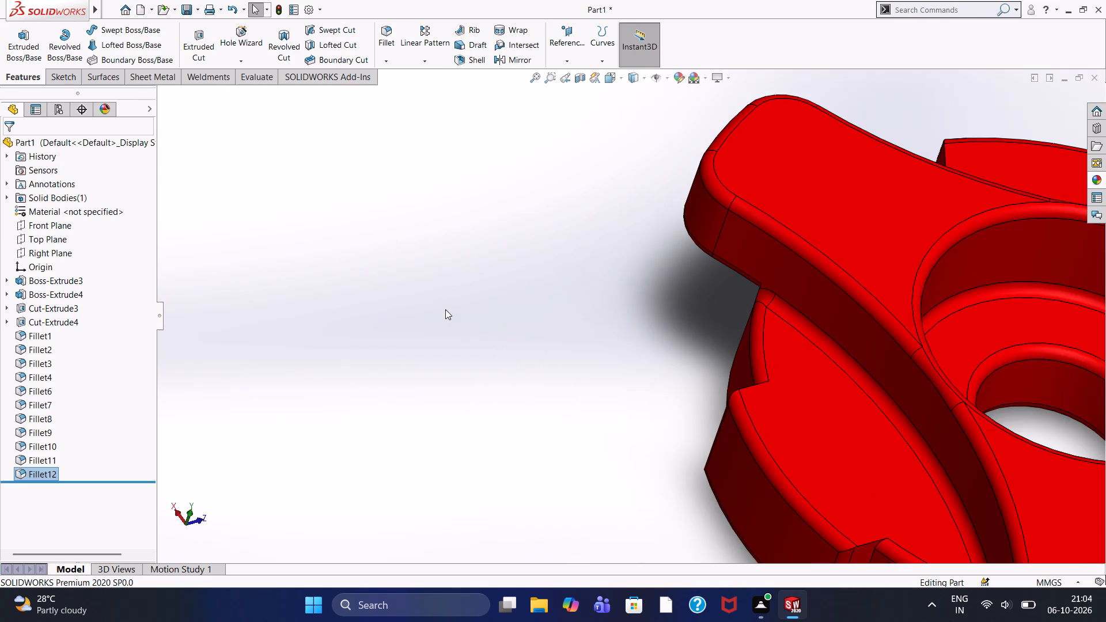
scroll(445, 309, "down", 2)
scroll(445, 309, "up", 1)
scroll(768, 339, "up", 2)
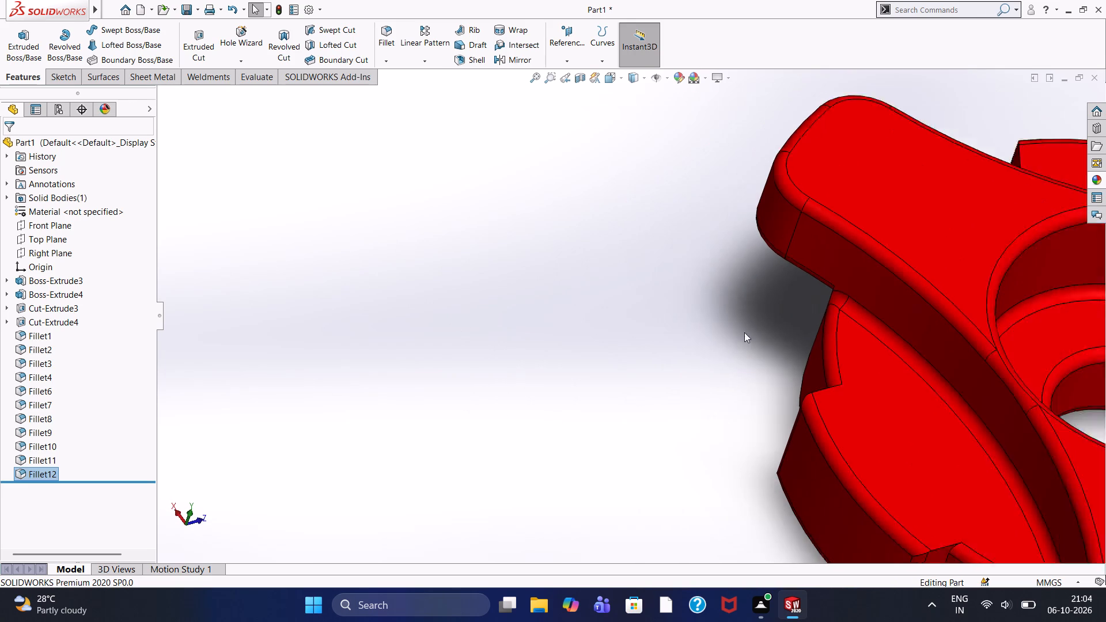
scroll(744, 332, "up", 1)
scroll(866, 374, "up", 3)
scroll(878, 383, "down", 2)
scroll(802, 381, "up", 2)
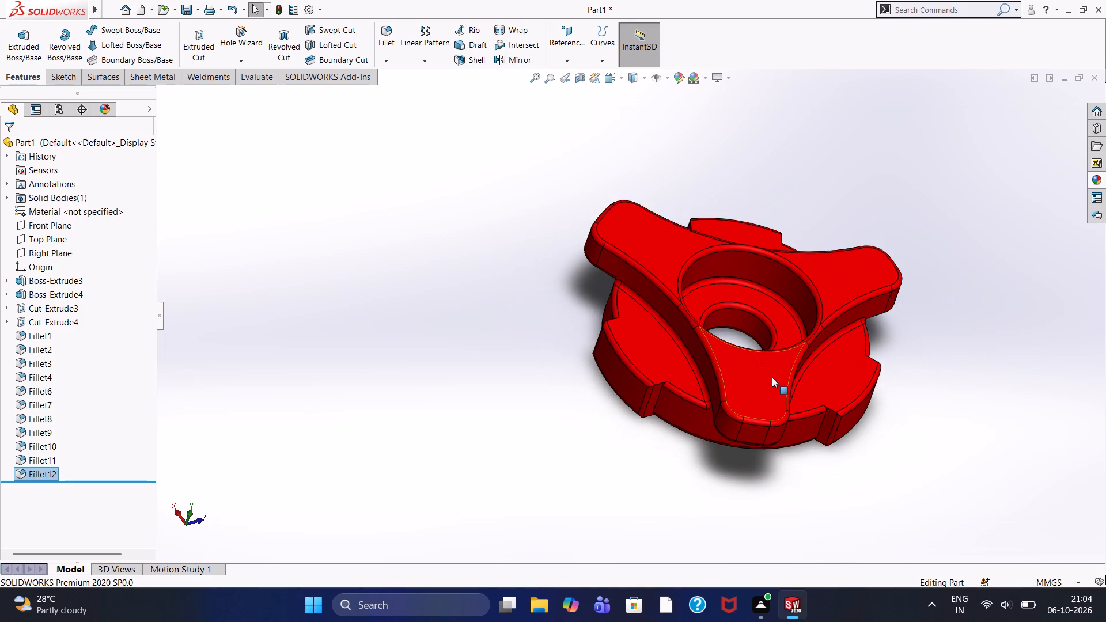
scroll(772, 377, "up", 1)
scroll(728, 392, "up", 3)
scroll(656, 336, "down", 3)
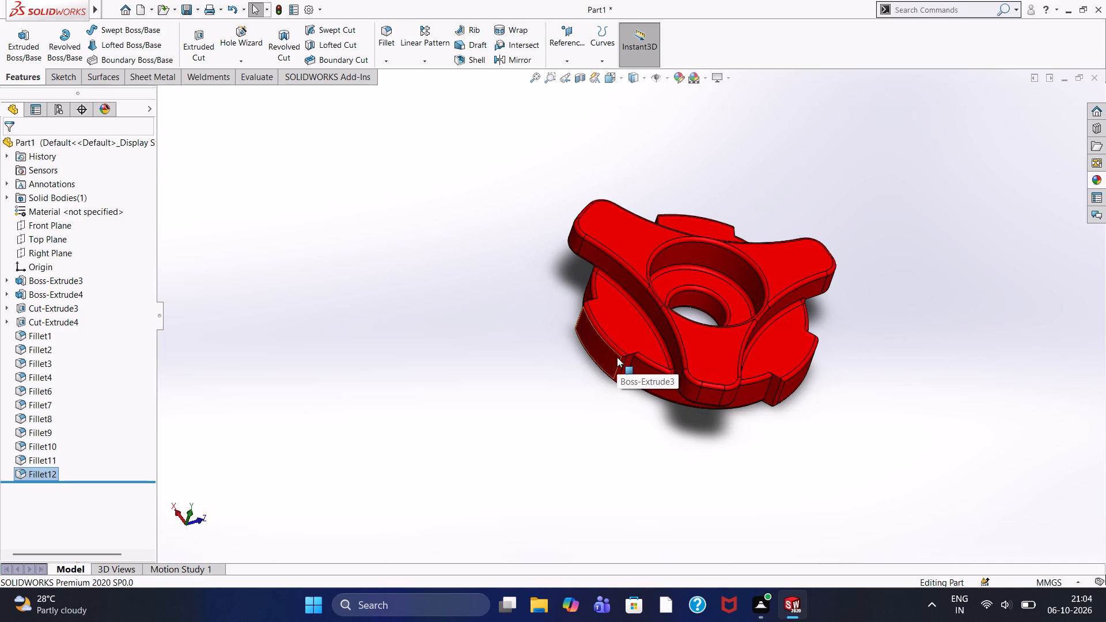
scroll(608, 357, "up", 2)
scroll(608, 357, "down", 3)
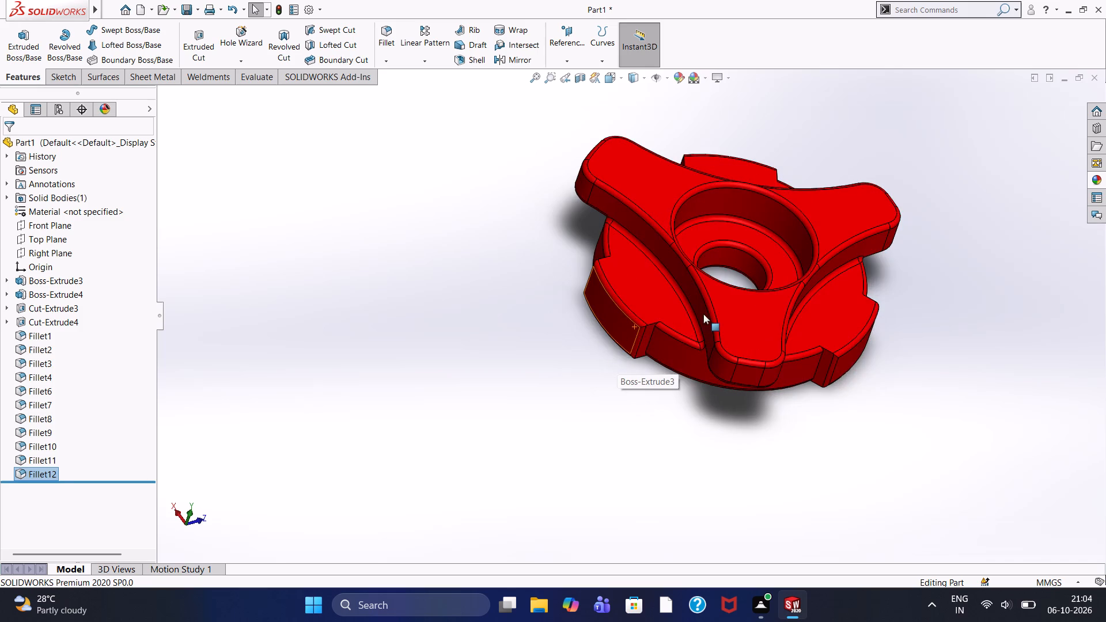
scroll(782, 266, "down", 4)
scroll(728, 293, "up", 3)
scroll(666, 304, "up", 1)
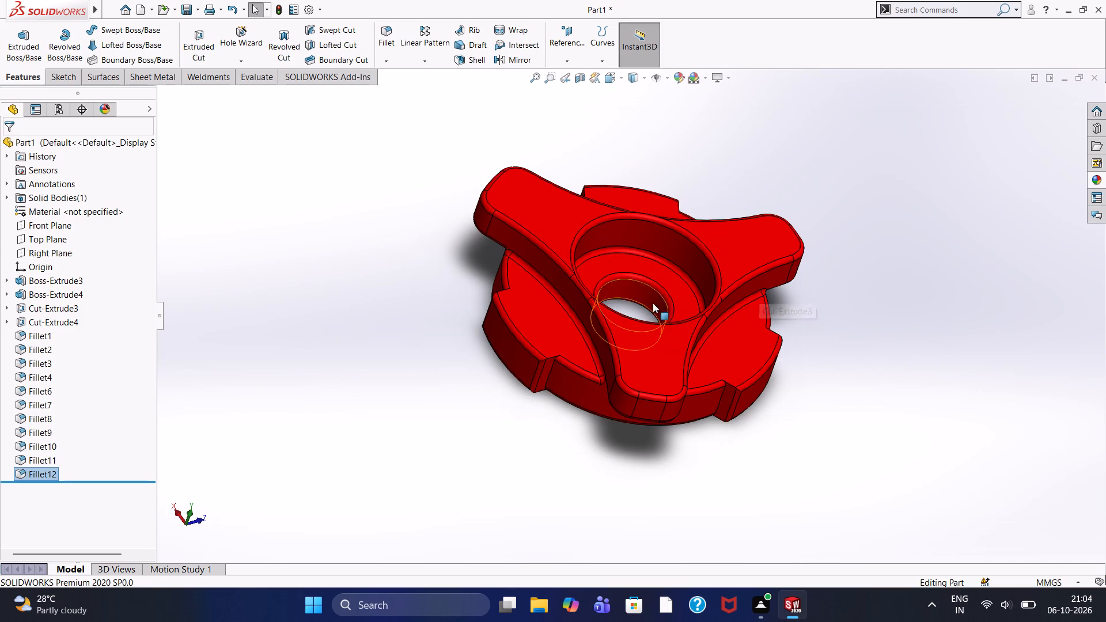
scroll(599, 317, "up", 3)
scroll(599, 317, "down", 2)
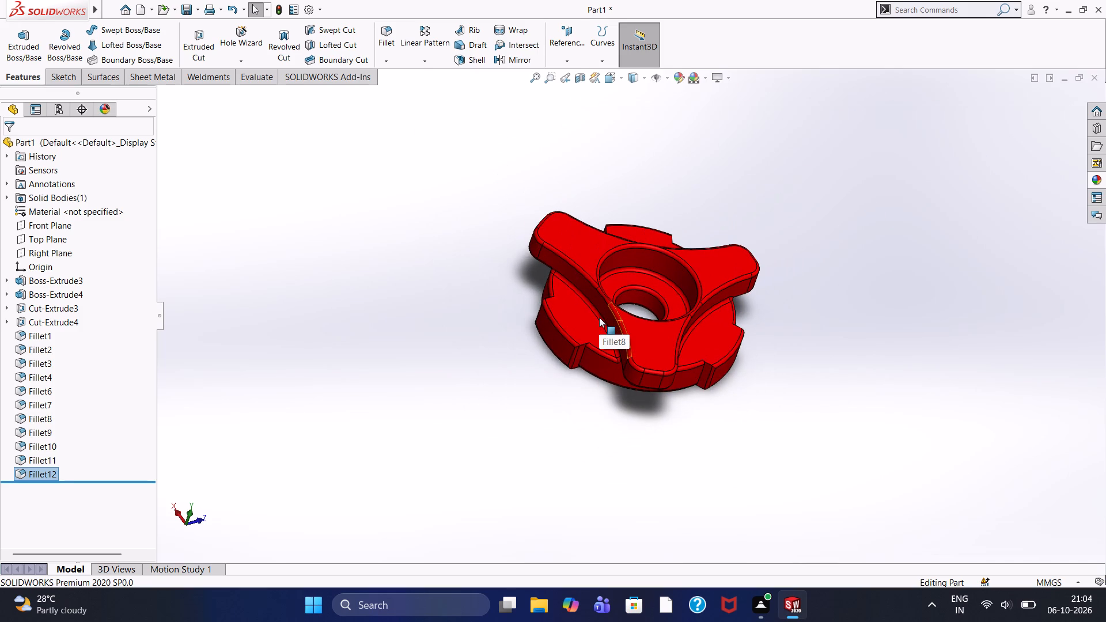
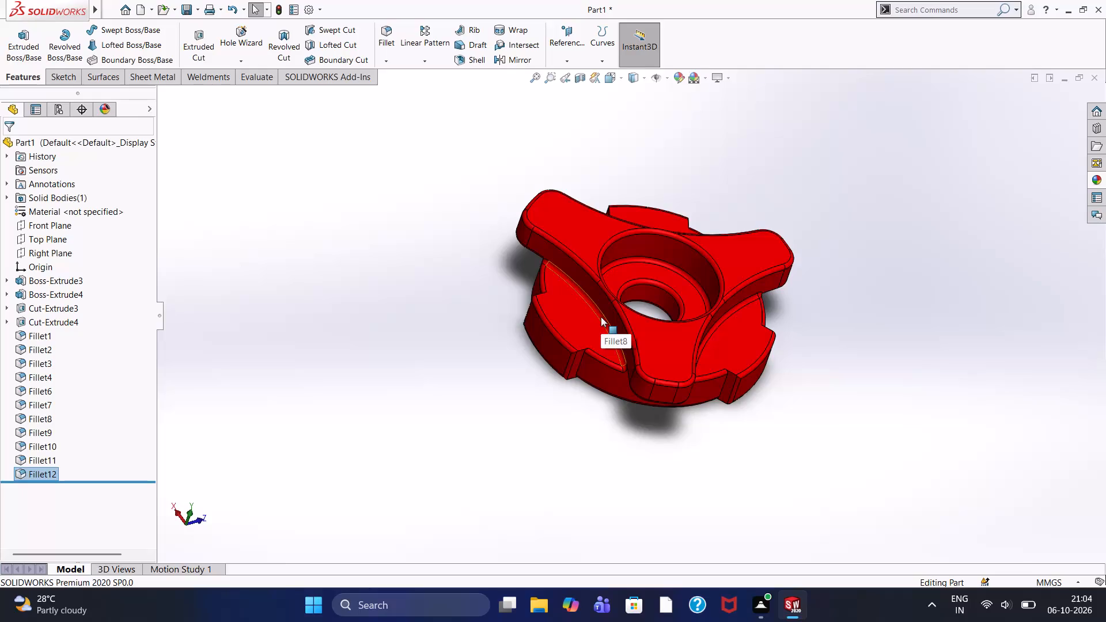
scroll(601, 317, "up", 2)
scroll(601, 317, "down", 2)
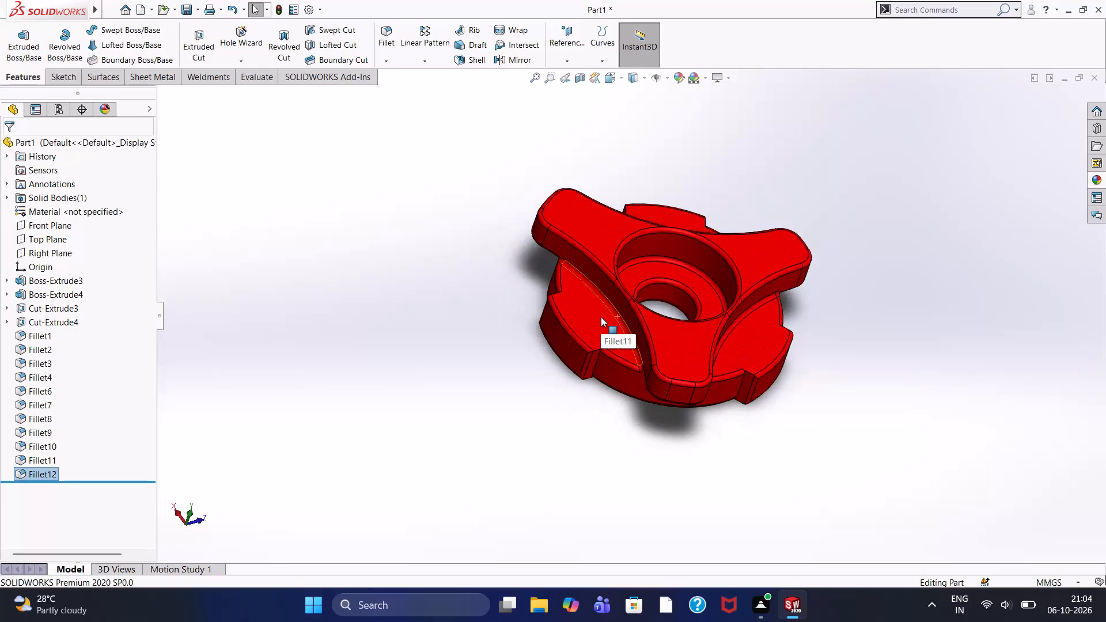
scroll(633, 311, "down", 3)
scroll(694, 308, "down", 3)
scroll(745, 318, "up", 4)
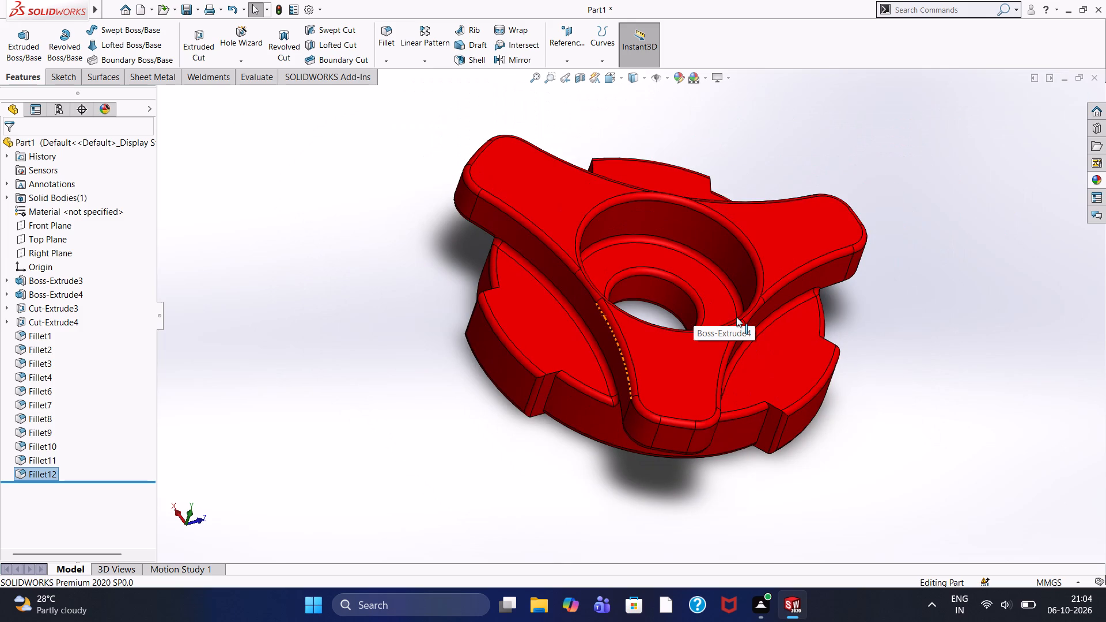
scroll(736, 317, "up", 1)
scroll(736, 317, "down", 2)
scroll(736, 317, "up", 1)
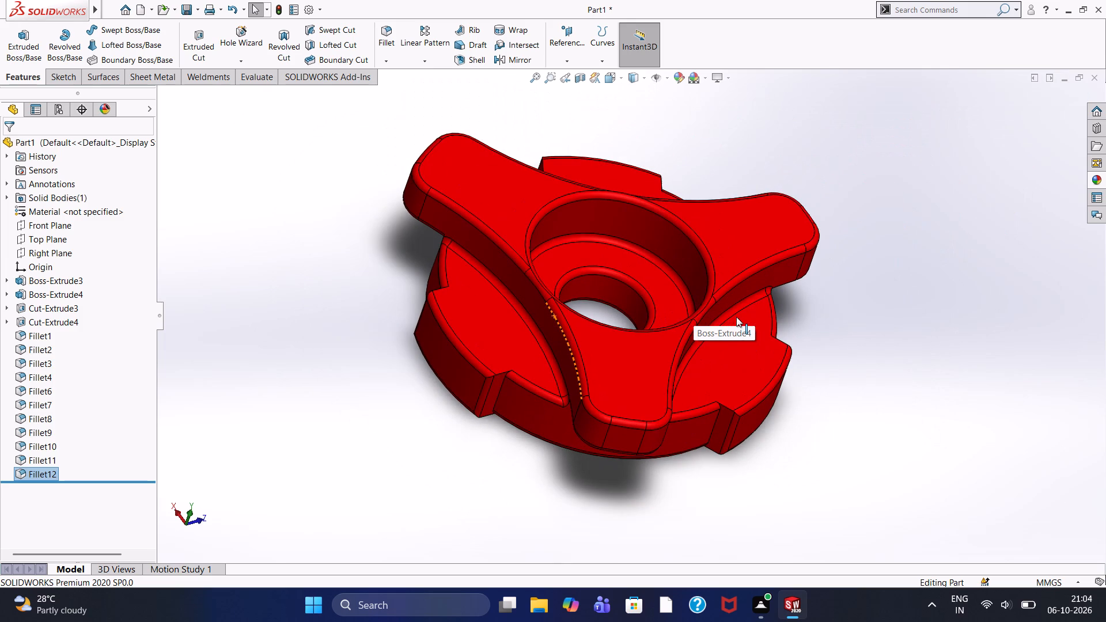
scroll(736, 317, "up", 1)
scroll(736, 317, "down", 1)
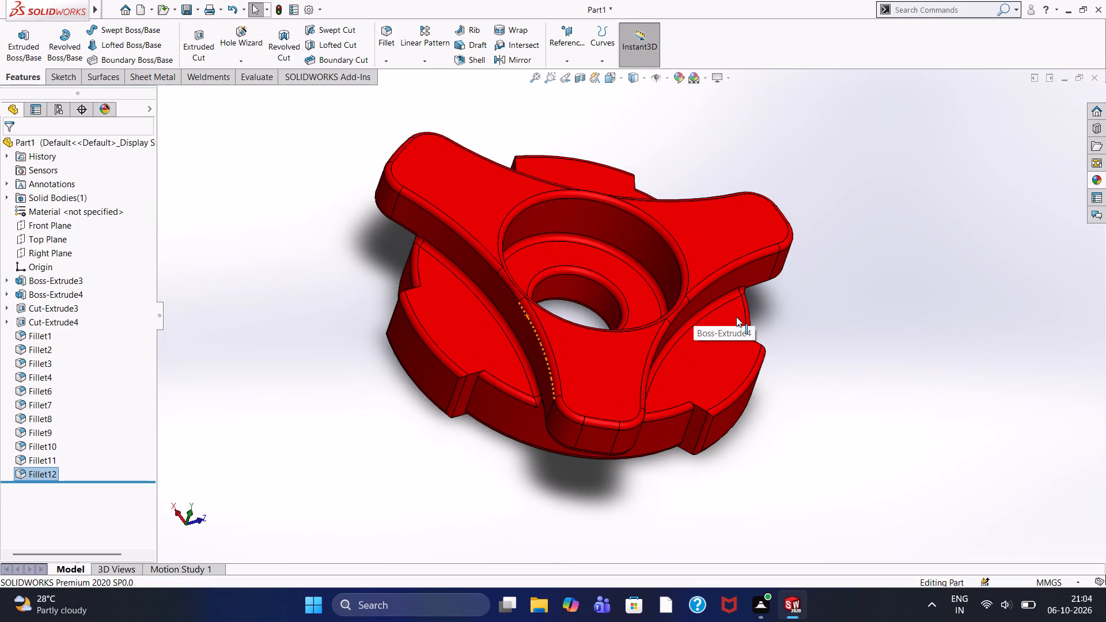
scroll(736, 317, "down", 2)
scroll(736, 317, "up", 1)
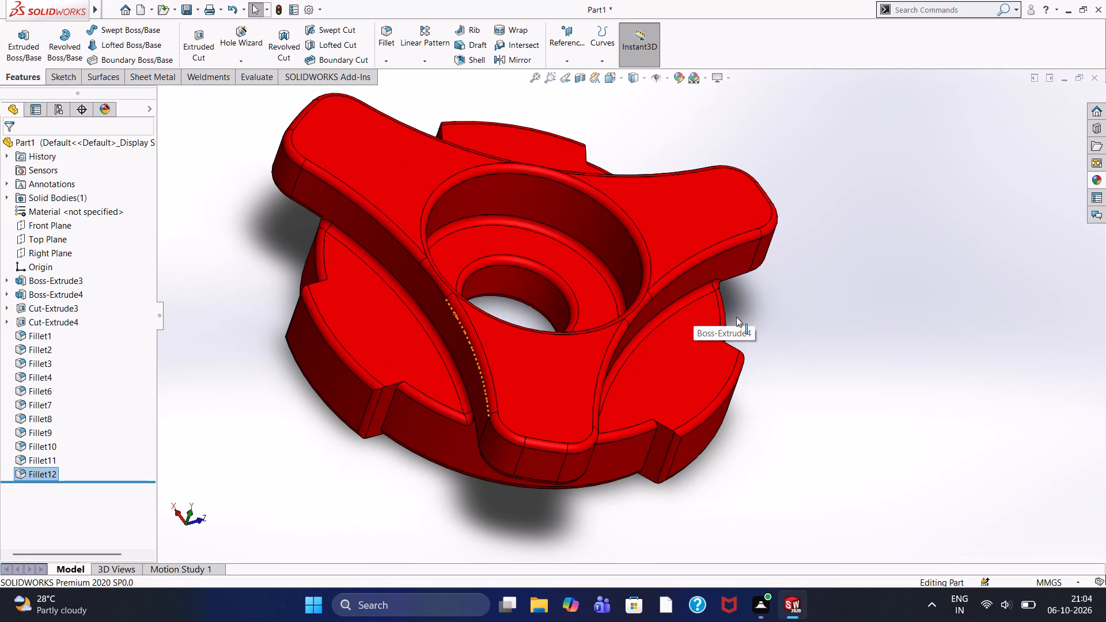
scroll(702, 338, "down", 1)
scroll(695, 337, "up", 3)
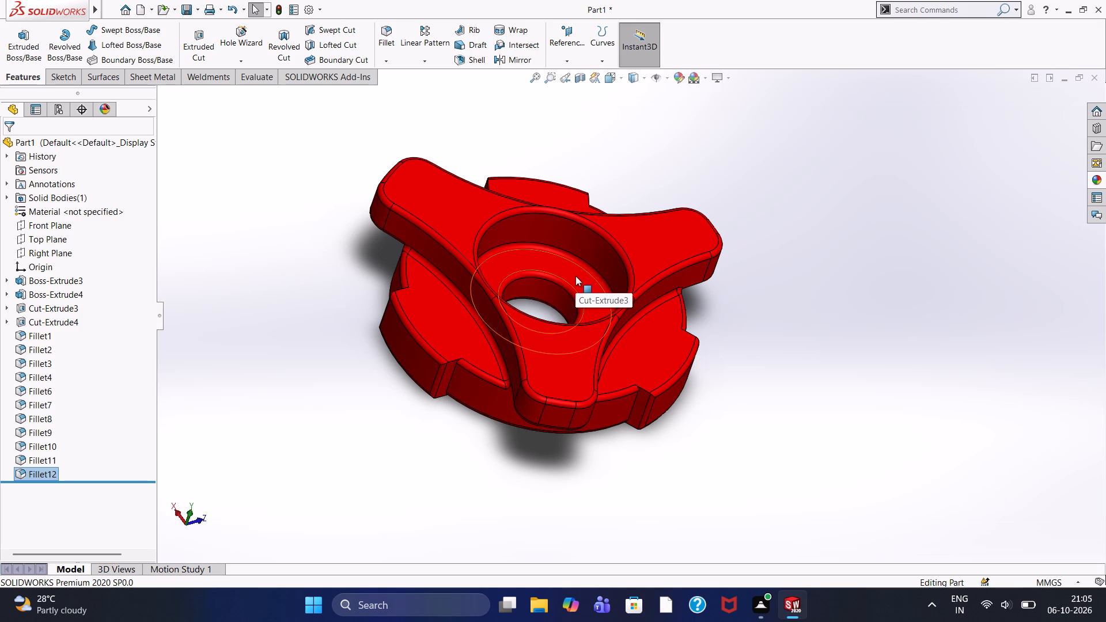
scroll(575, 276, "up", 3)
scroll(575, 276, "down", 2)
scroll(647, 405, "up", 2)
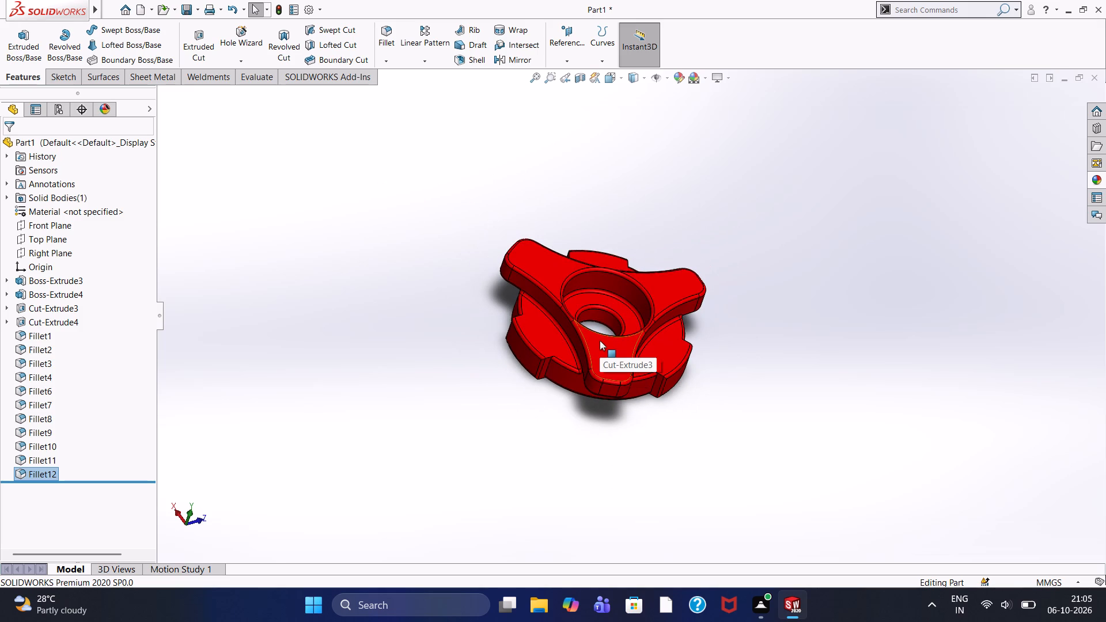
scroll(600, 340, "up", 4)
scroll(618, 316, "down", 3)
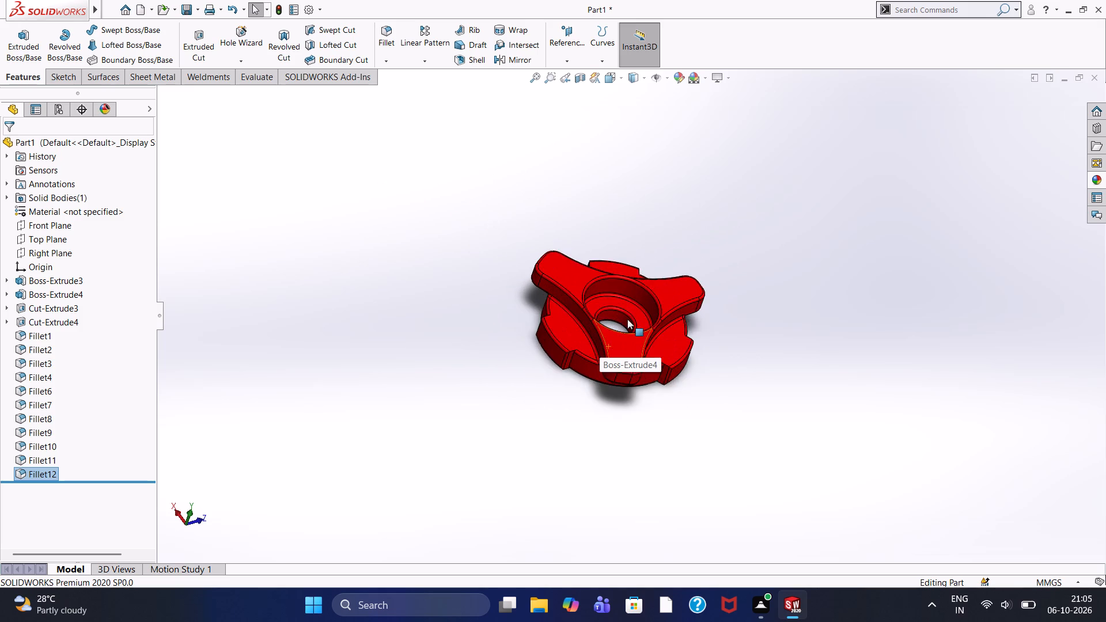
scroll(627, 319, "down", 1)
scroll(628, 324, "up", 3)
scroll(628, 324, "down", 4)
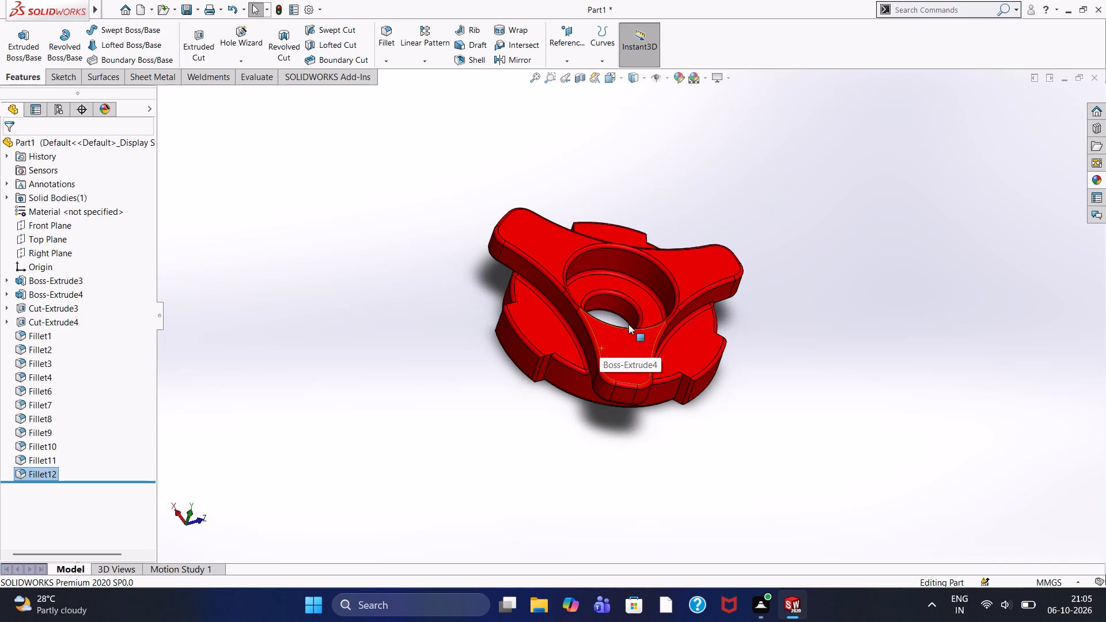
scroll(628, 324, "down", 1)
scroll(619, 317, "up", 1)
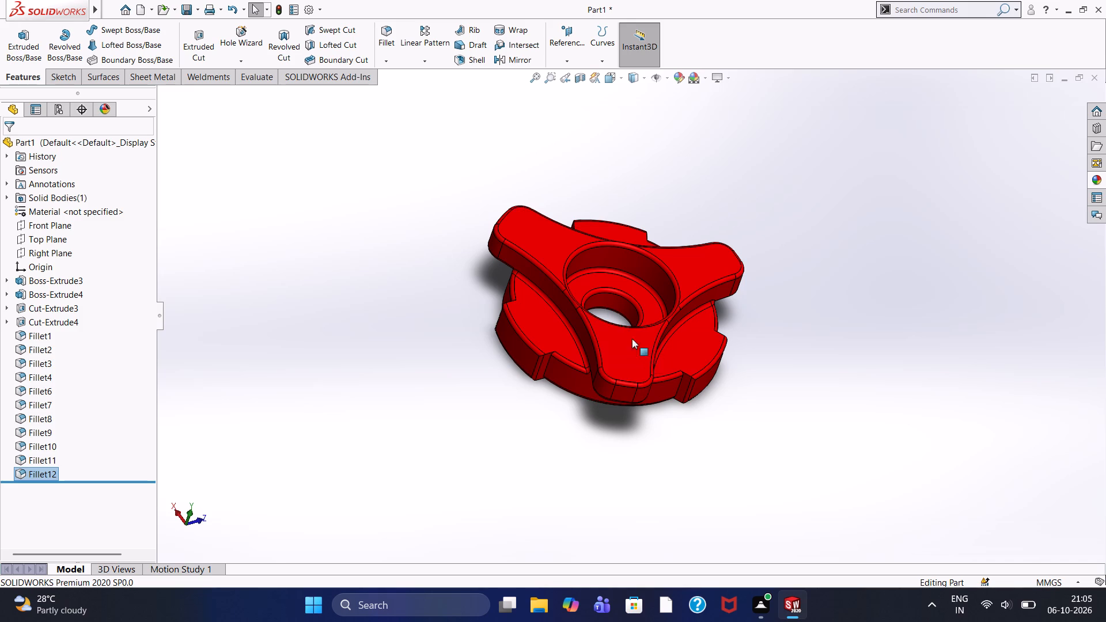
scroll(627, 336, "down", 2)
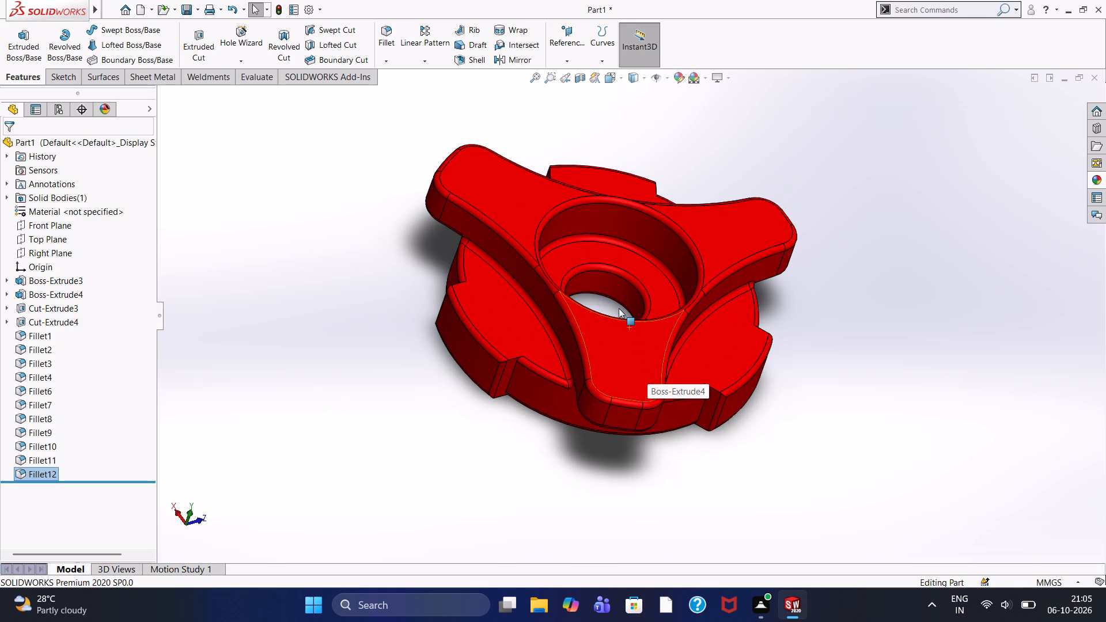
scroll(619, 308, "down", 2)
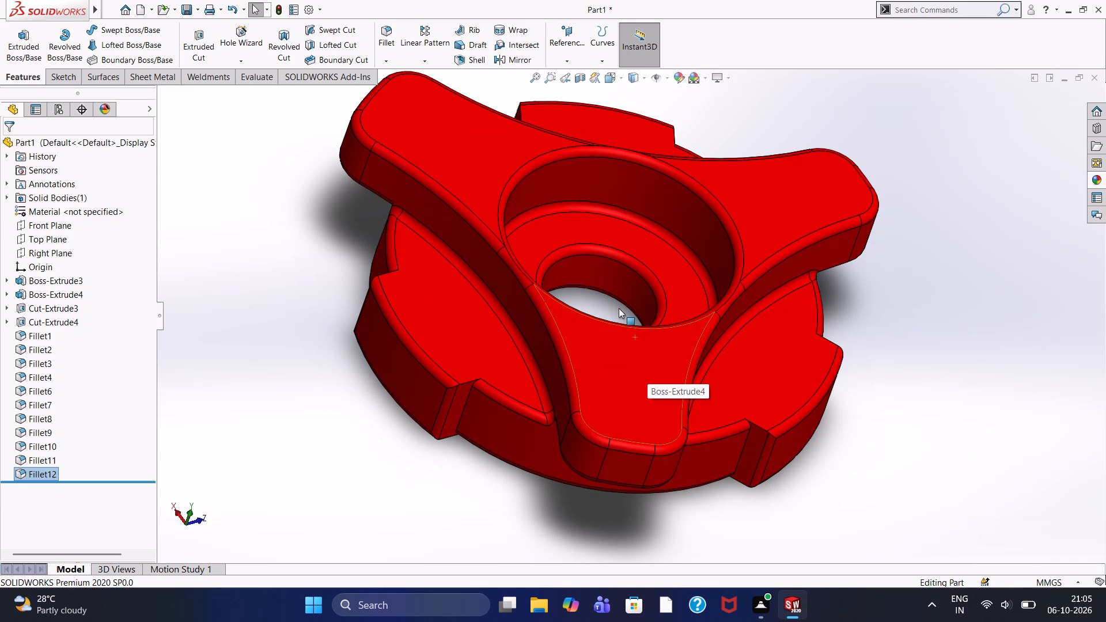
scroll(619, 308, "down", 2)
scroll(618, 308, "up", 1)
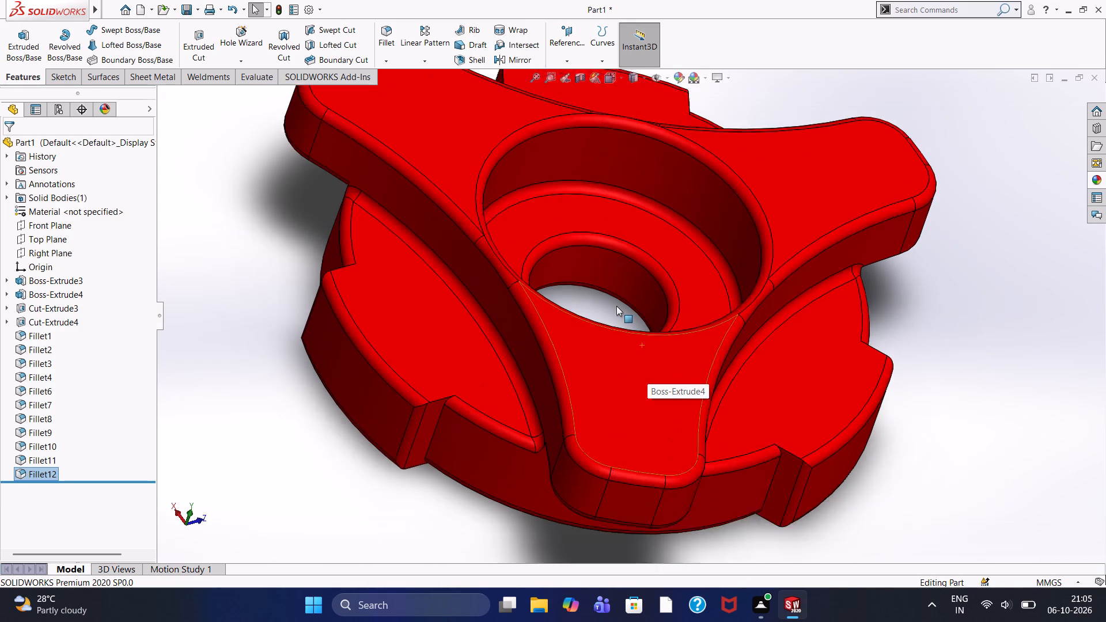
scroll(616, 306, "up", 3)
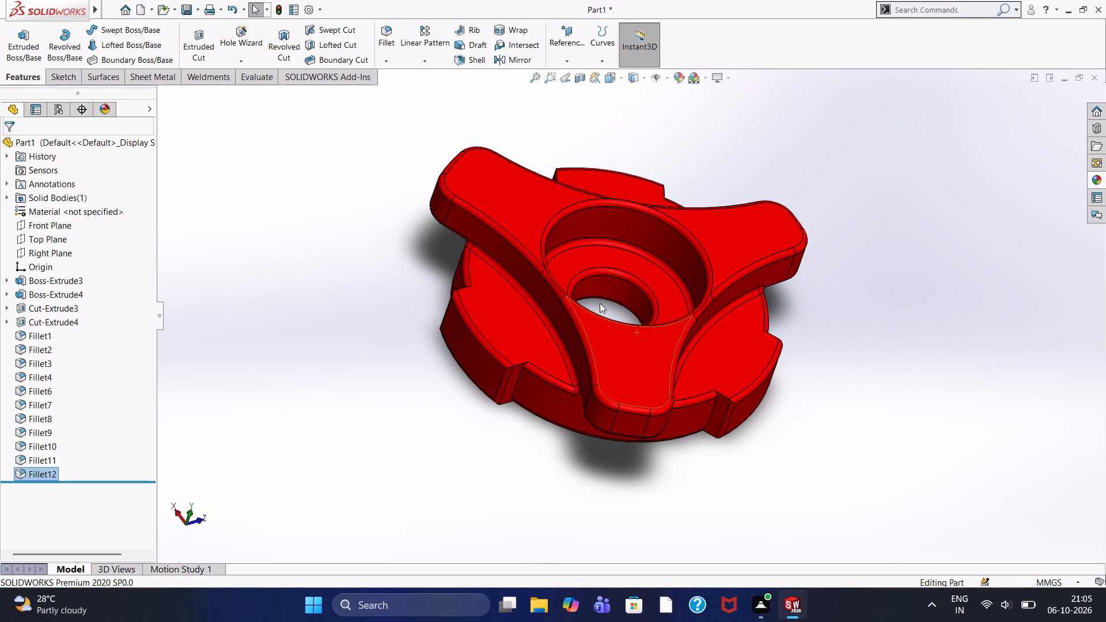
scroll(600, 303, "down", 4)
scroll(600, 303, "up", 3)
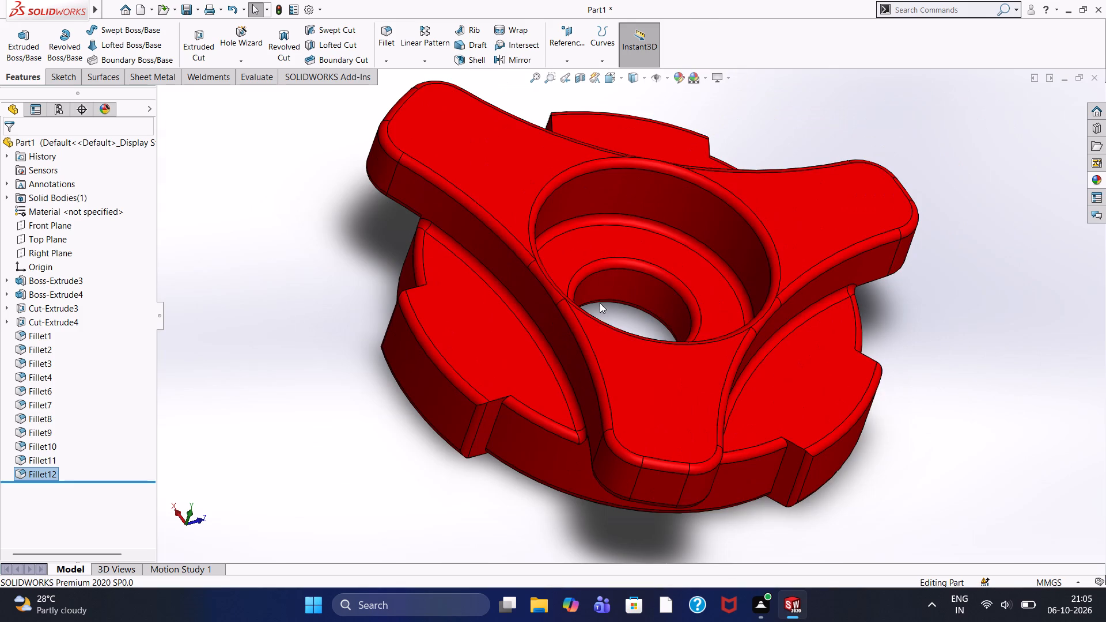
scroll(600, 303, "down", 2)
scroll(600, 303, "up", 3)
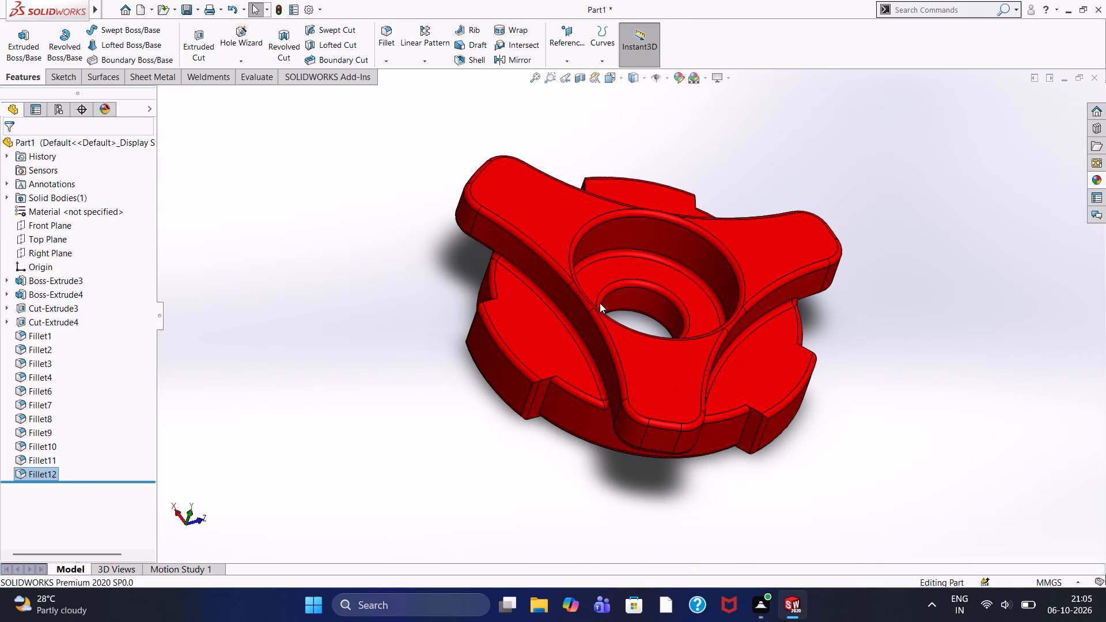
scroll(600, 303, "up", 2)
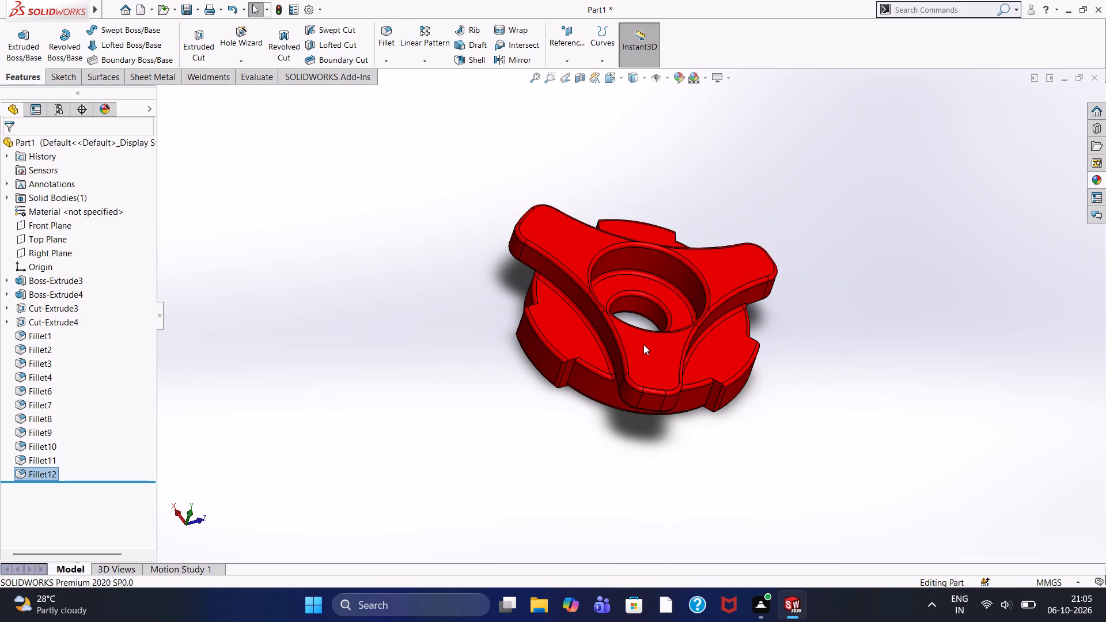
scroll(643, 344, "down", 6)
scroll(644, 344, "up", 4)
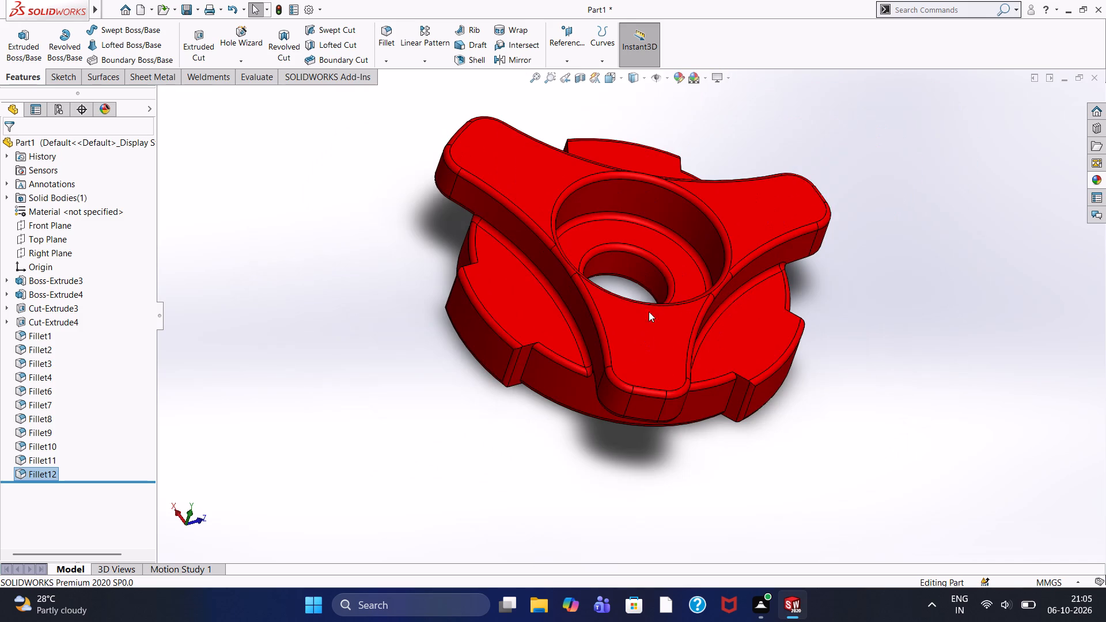
Examine the knob from nearly straight above, checking the three arms, the stepped central bore and the notched base disc.
middle_click_drag(626, 287, 612, 351)
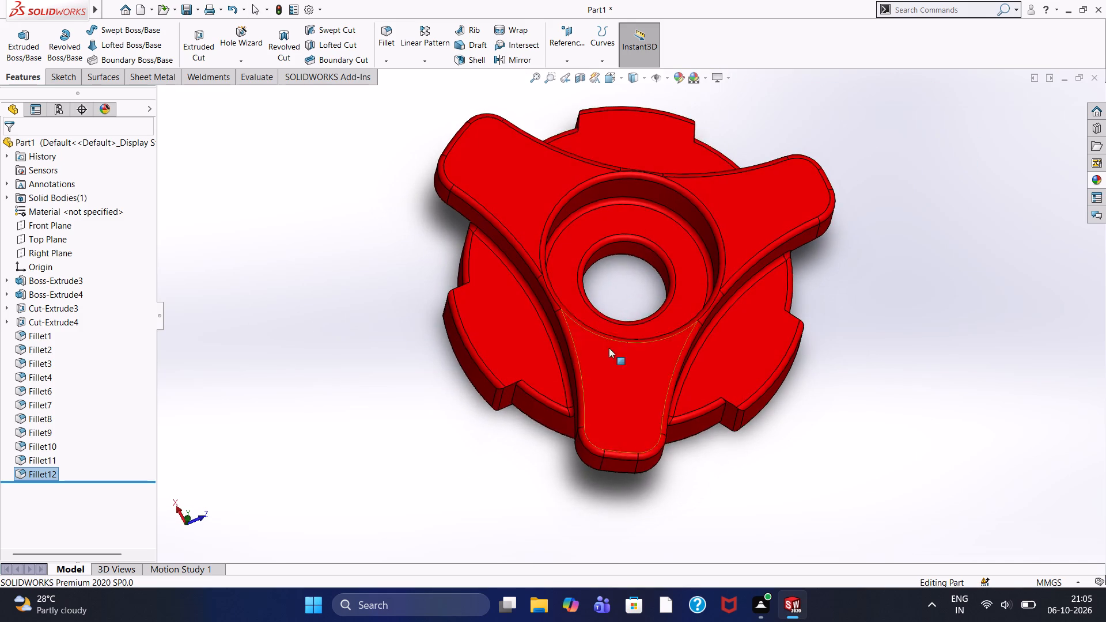
scroll(627, 296, "up", 4)
scroll(627, 296, "down", 3)
scroll(627, 296, "up", 2)
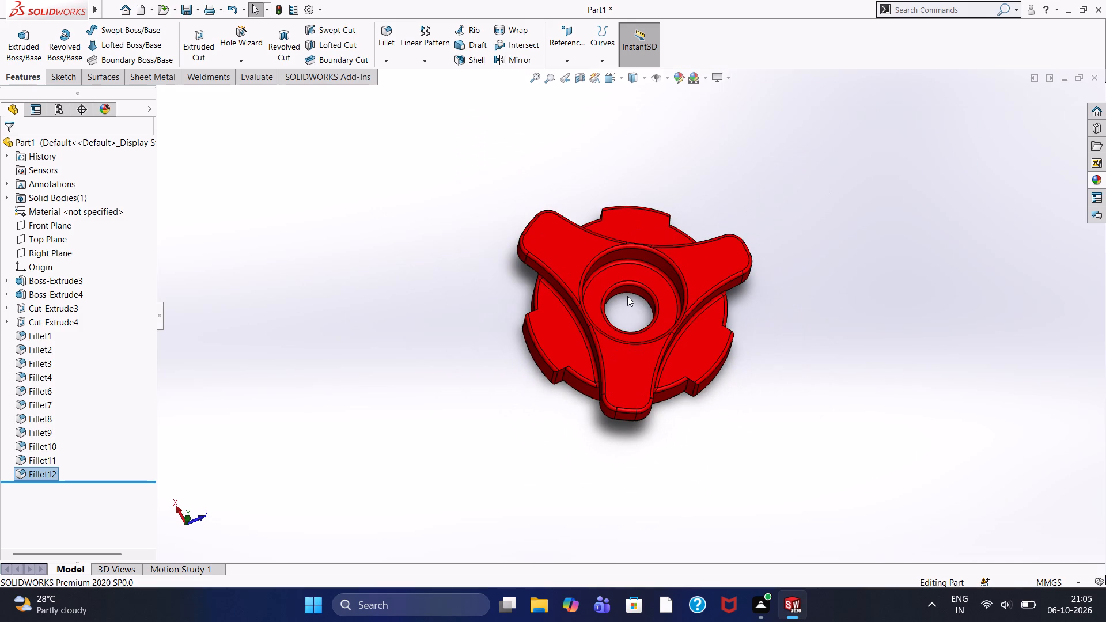
scroll(627, 296, "up", 1)
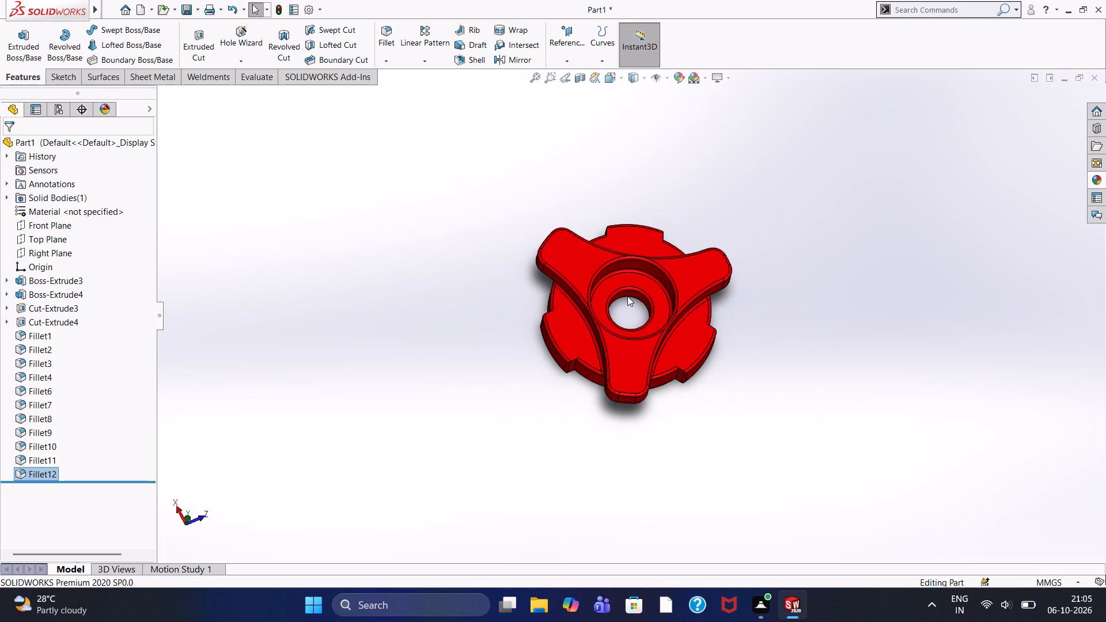
scroll(627, 296, "down", 2)
scroll(627, 296, "up", 1)
scroll(627, 296, "down", 2)
scroll(627, 296, "up", 1)
scroll(627, 296, "down", 1)
scroll(627, 296, "up", 2)
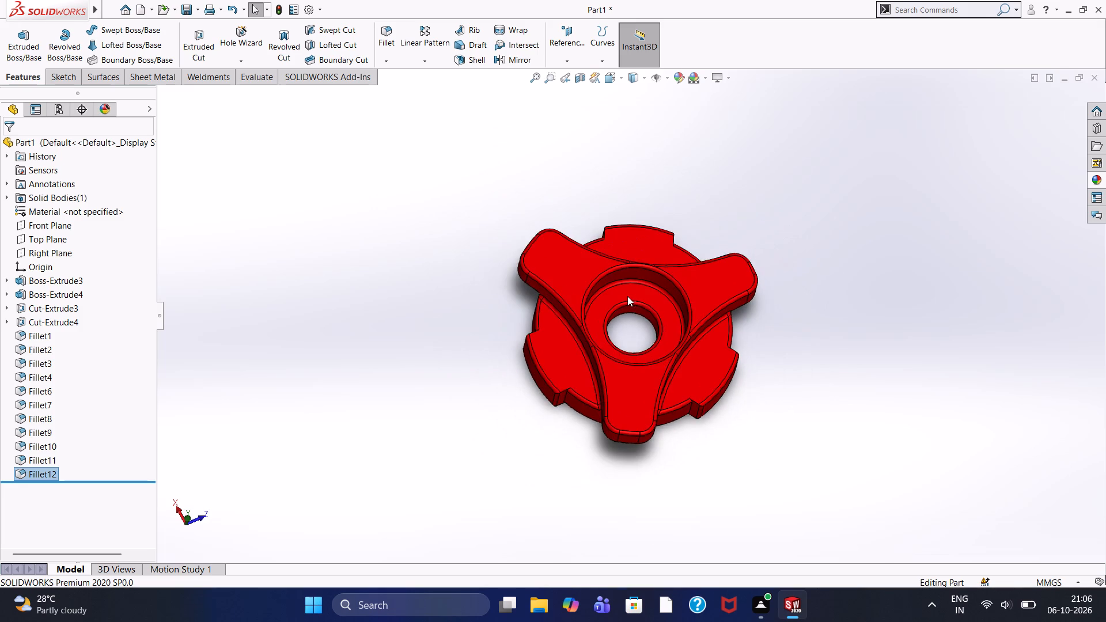
scroll(627, 296, "down", 3)
scroll(627, 296, "up", 3)
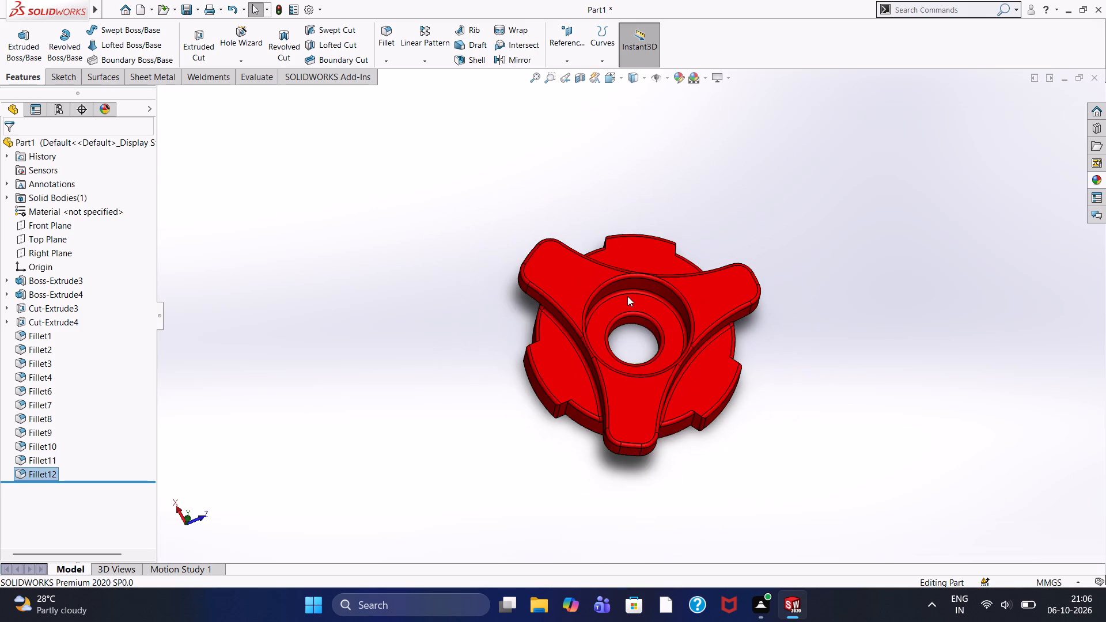
scroll(627, 296, "down", 3)
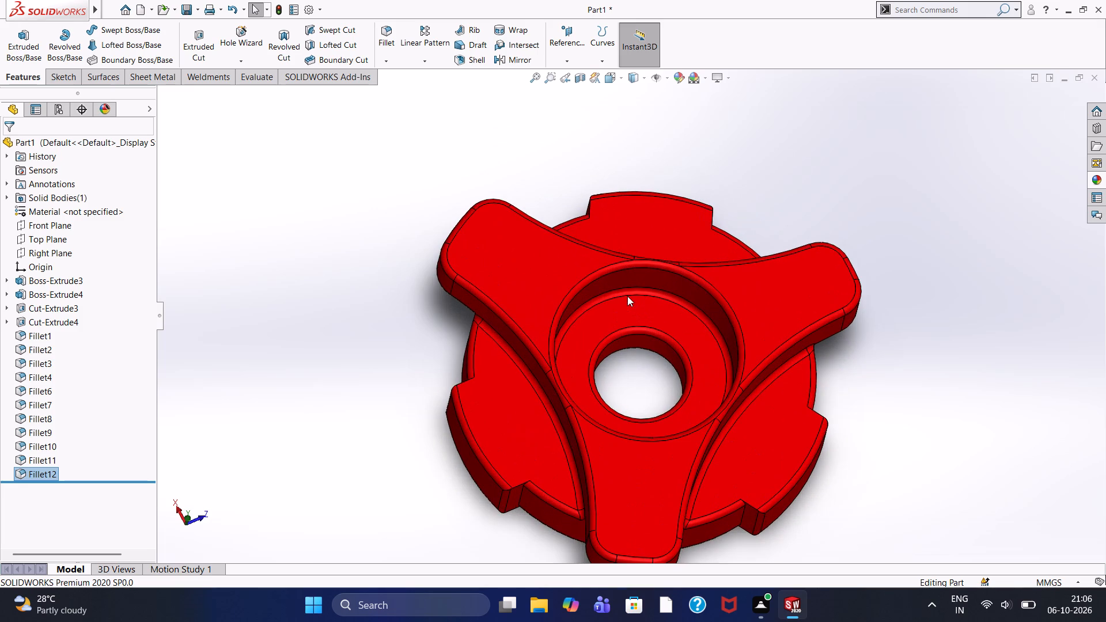
Fillet the curved junction edge between the remaining unfilleted concave arm side and the base disc with a 2 mm radius.
middle_click_drag(362, 369, 370, 335)
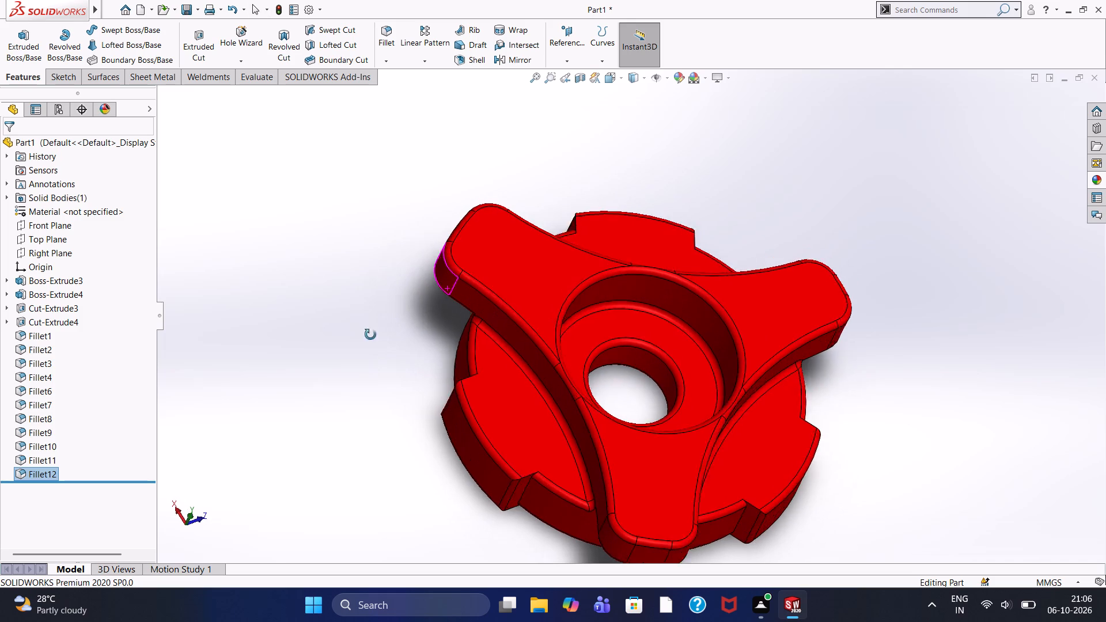
middle_click_drag(370, 335, 355, 310)
middle_click_drag(454, 413, 560, 260)
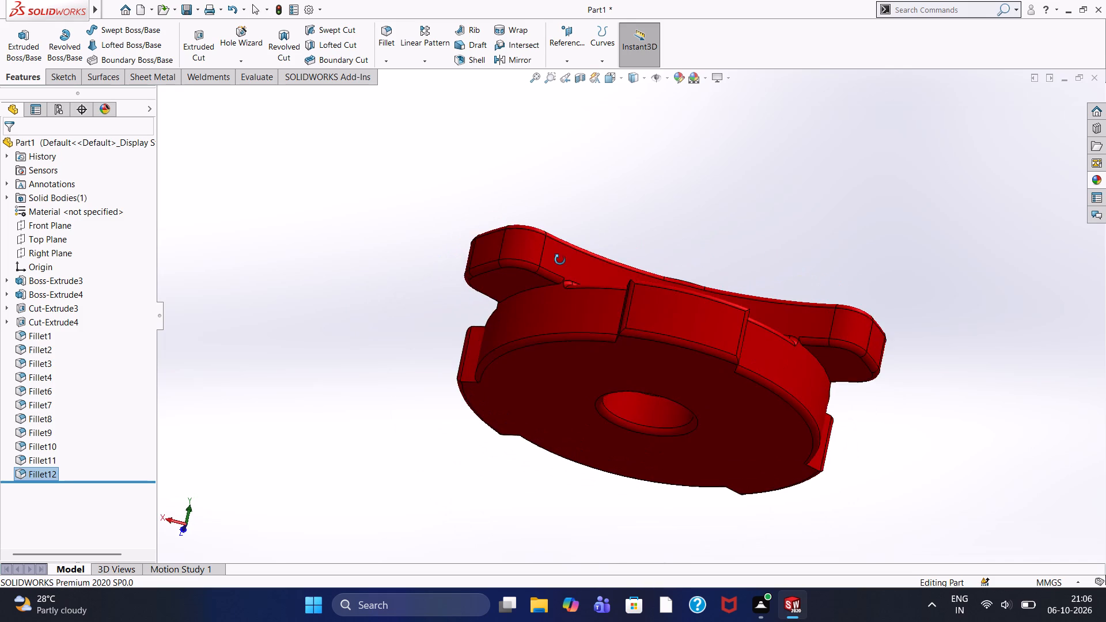
middle_click_drag(560, 260, 609, 321)
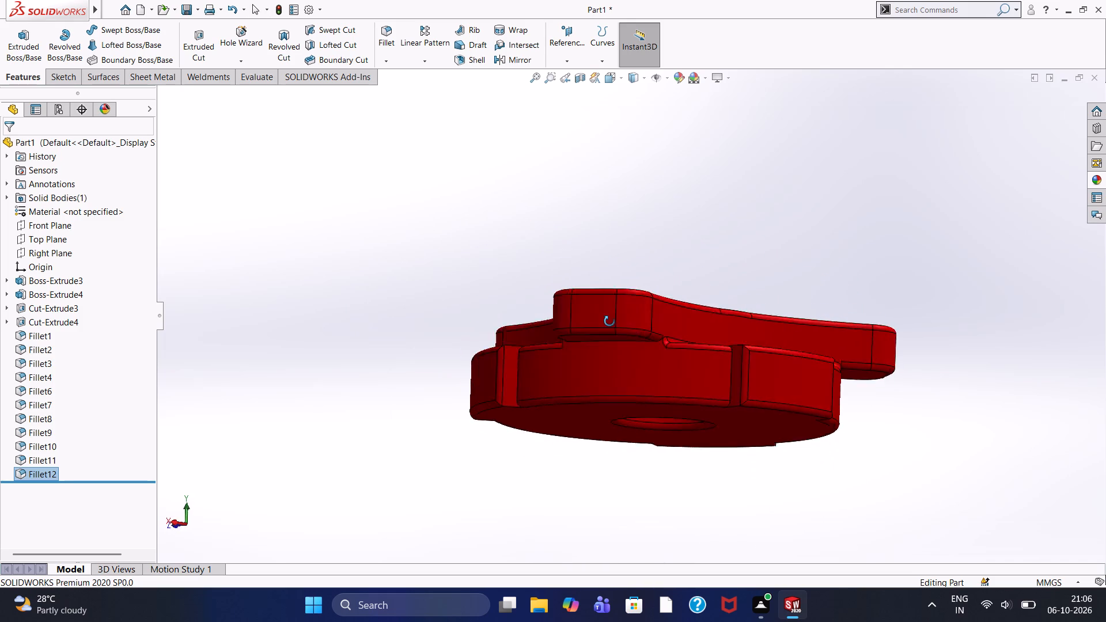
middle_click_drag(609, 321, 713, 426)
scroll(377, 304, "up", 1)
scroll(402, 285, "down", 1)
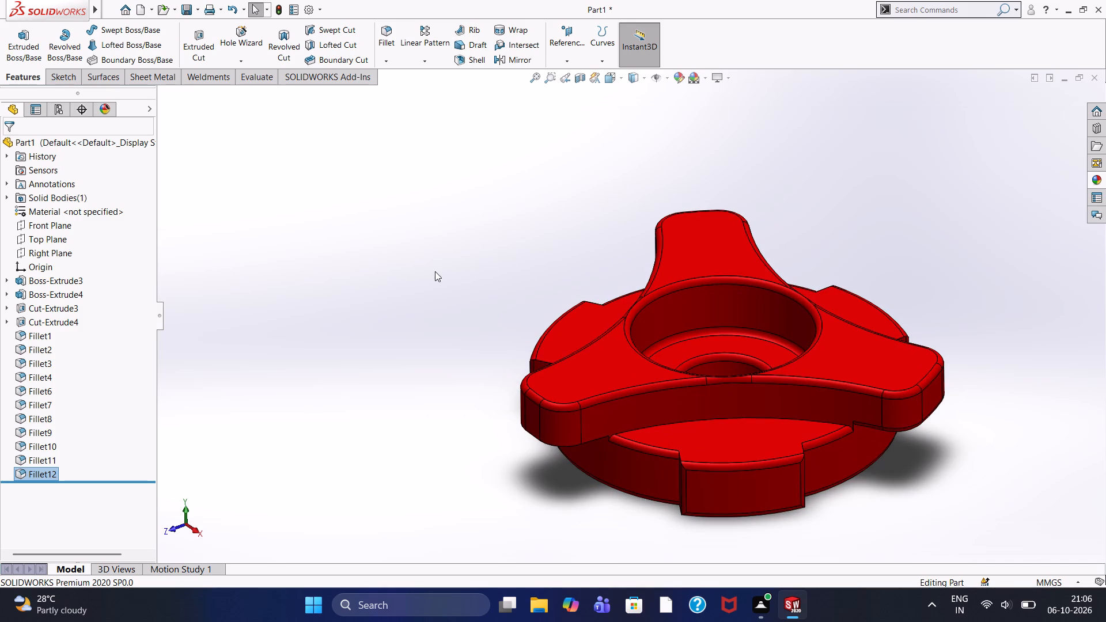
left_click(388, 37)
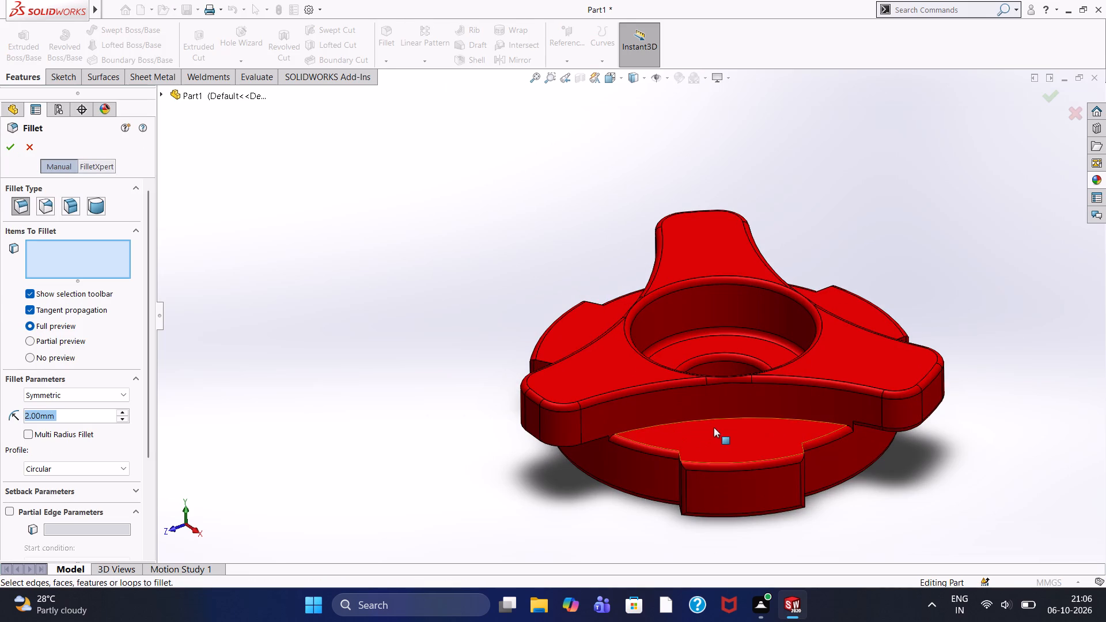
left_click(721, 418)
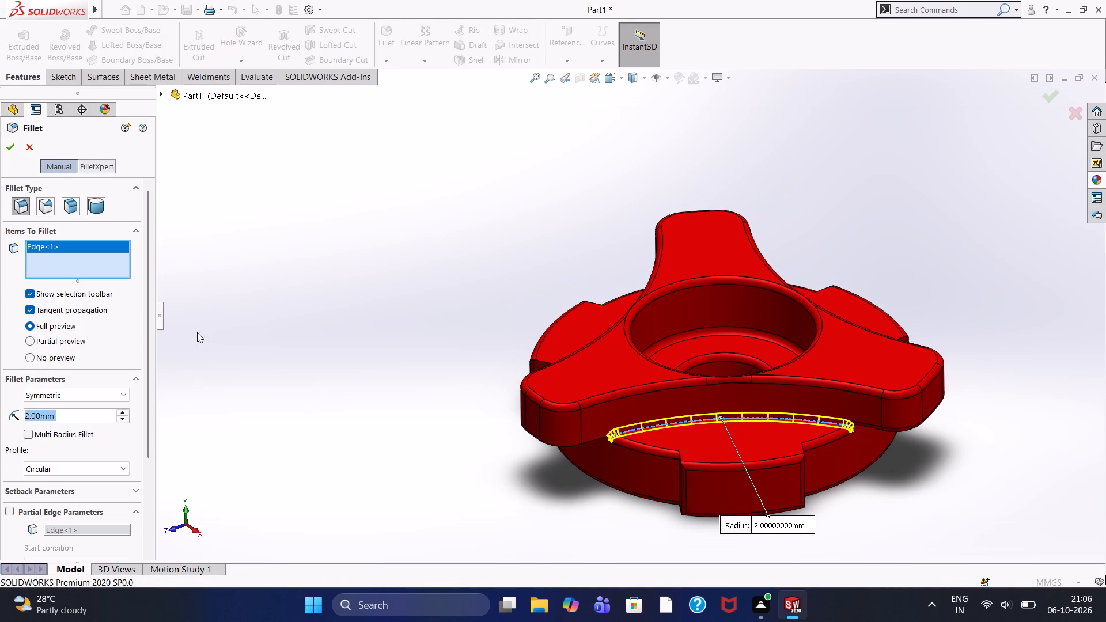
left_click(5, 143)
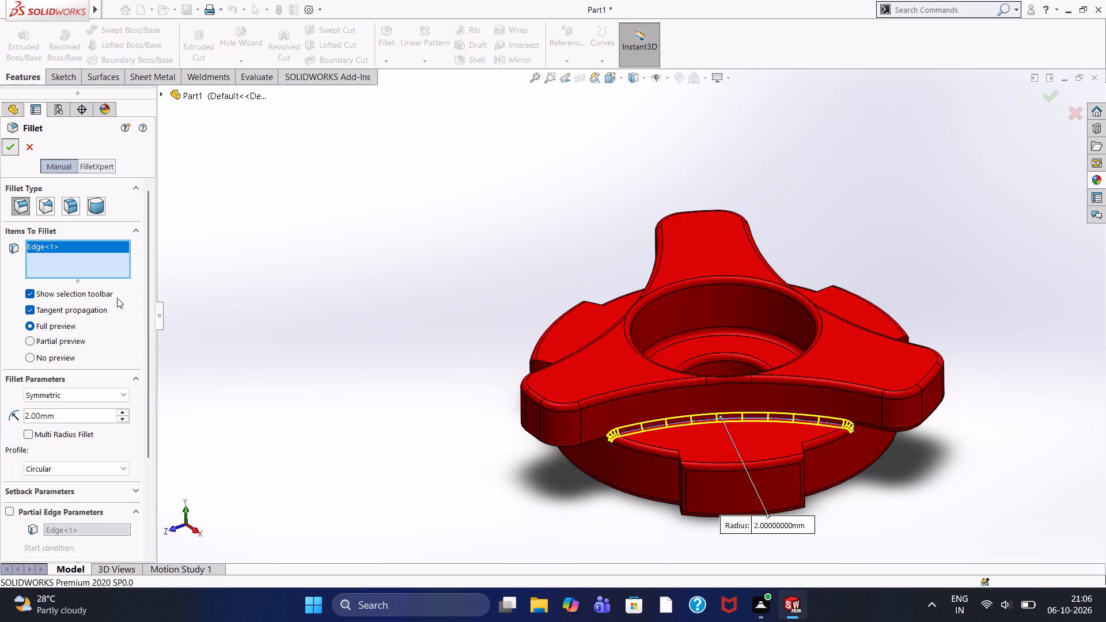
Fillet the underside edge around the remaining arm's overhanging tip with a 2 mm radius.
scroll(600, 443, "down", 2)
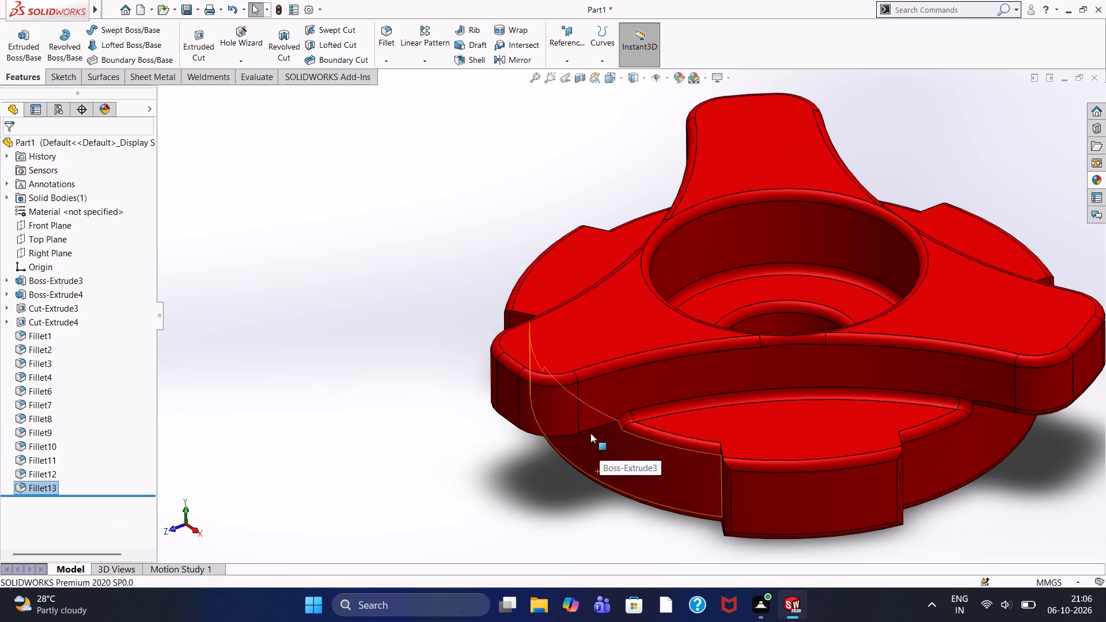
scroll(590, 433, "down", 1)
left_click(387, 41)
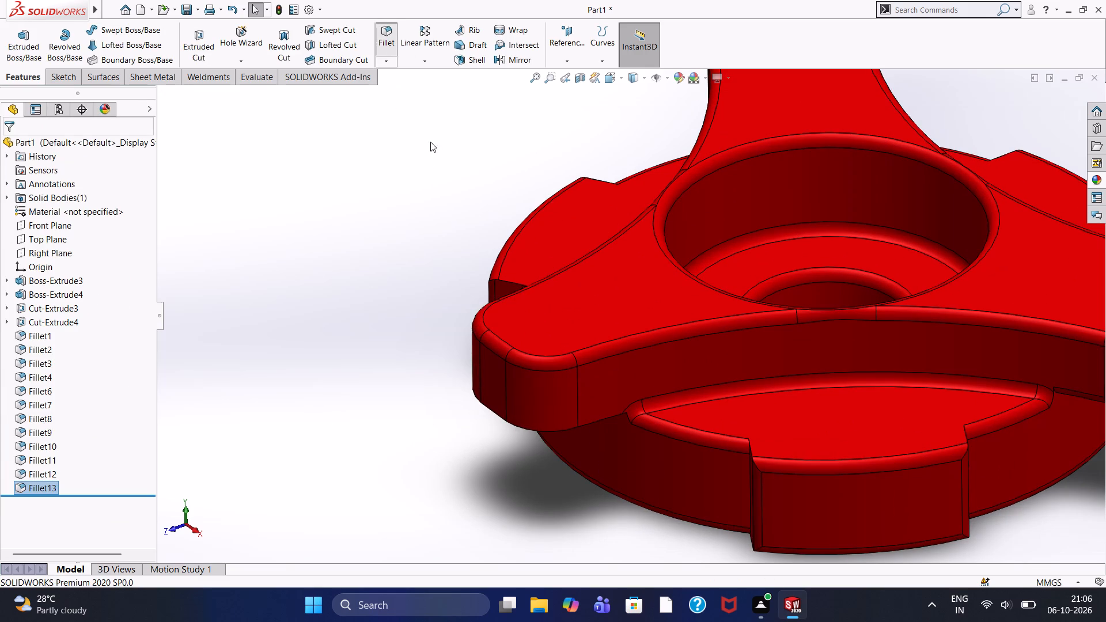
left_click(604, 419)
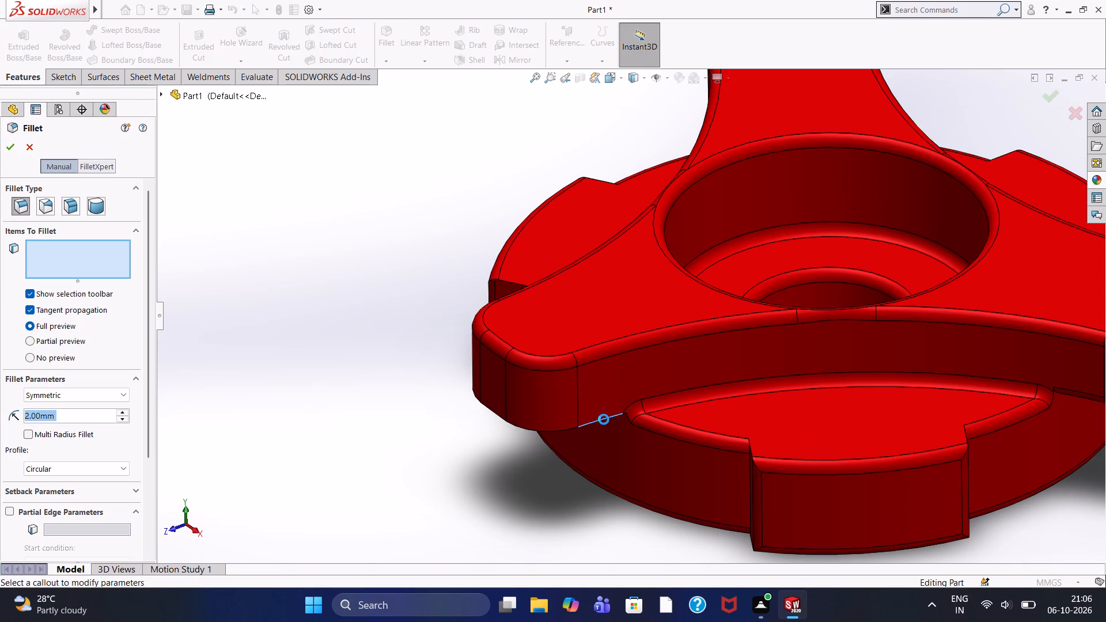
left_click(5, 146)
left_click(317, 236)
middle_click_drag(319, 237, 324, 242)
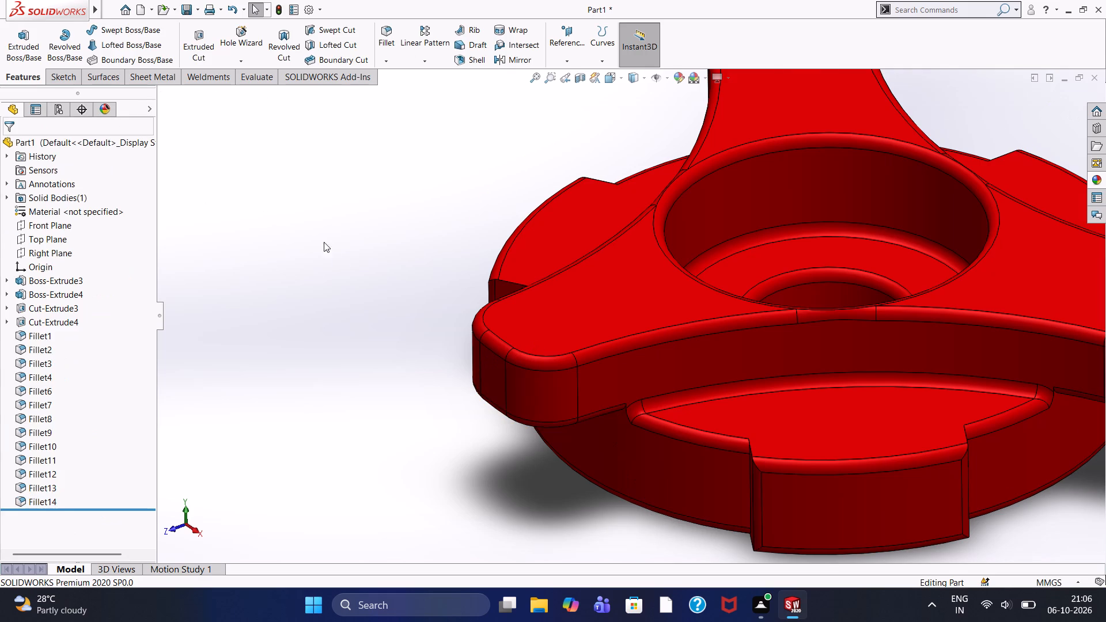
Examine the filleted knob from a low side angle, checking the arm tips, their undersides and the junctions with the base disc.
middle_click_drag(324, 242, 371, 294)
middle_click_drag(315, 276, 303, 272)
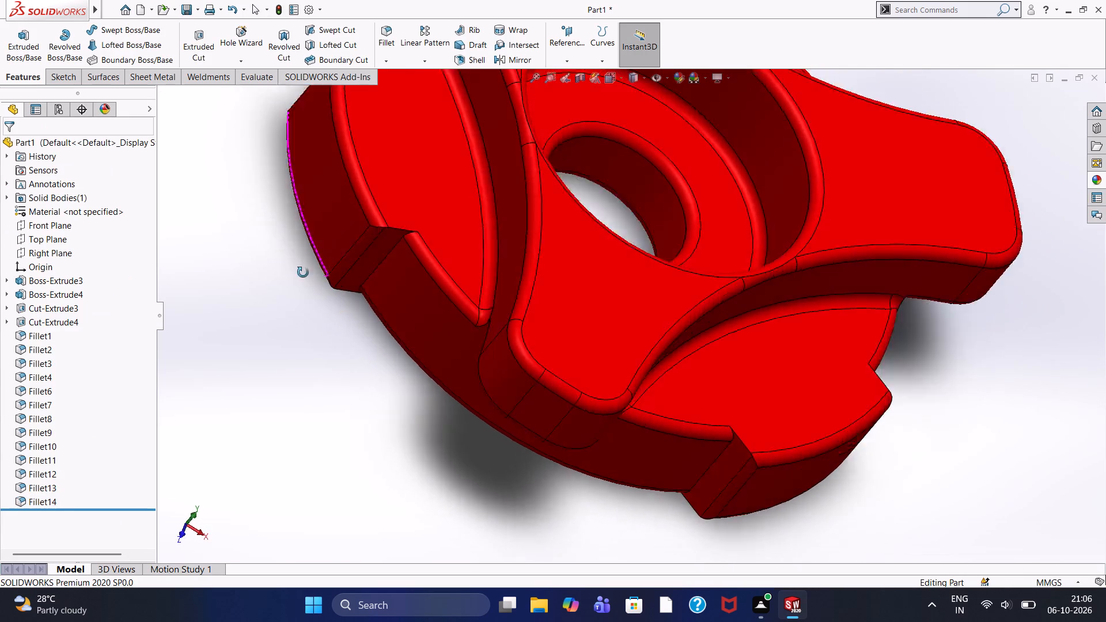
middle_click_drag(303, 272, 247, 185)
scroll(419, 249, "up", 2)
scroll(419, 249, "down", 2)
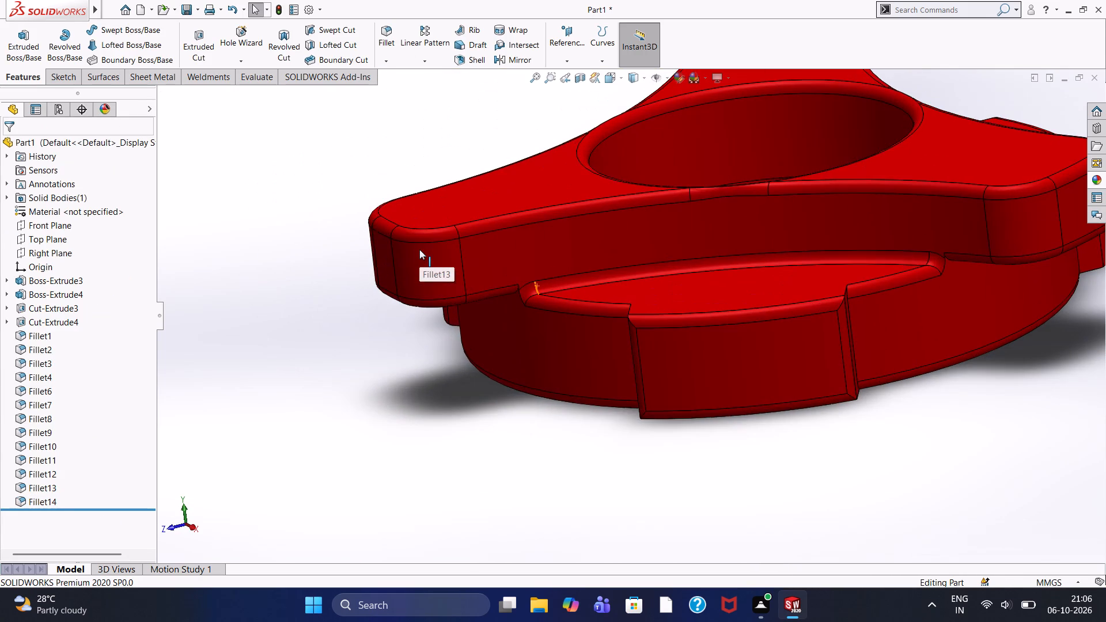
scroll(419, 249, "up", 4)
scroll(419, 249, "down", 2)
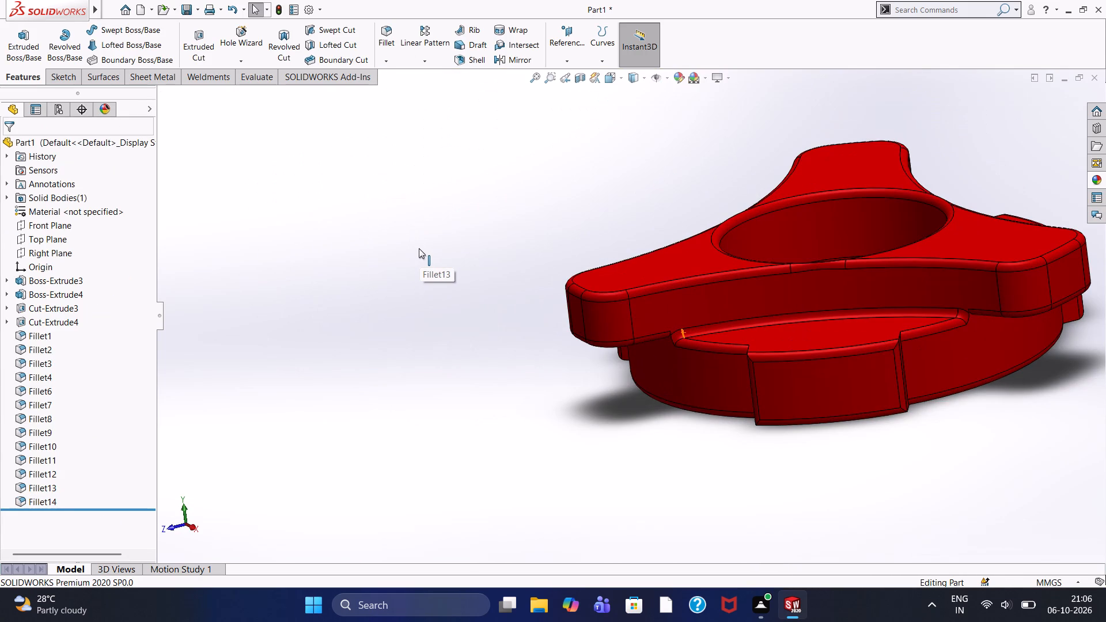
scroll(419, 248, "up", 2)
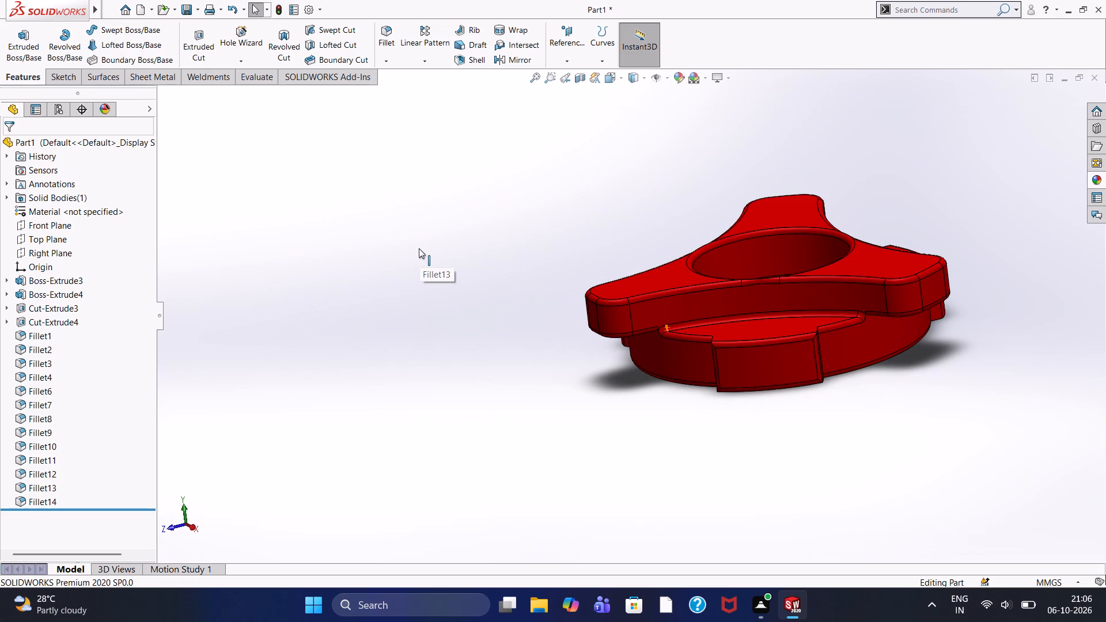
scroll(419, 248, "down", 5)
scroll(745, 229, "up", 2)
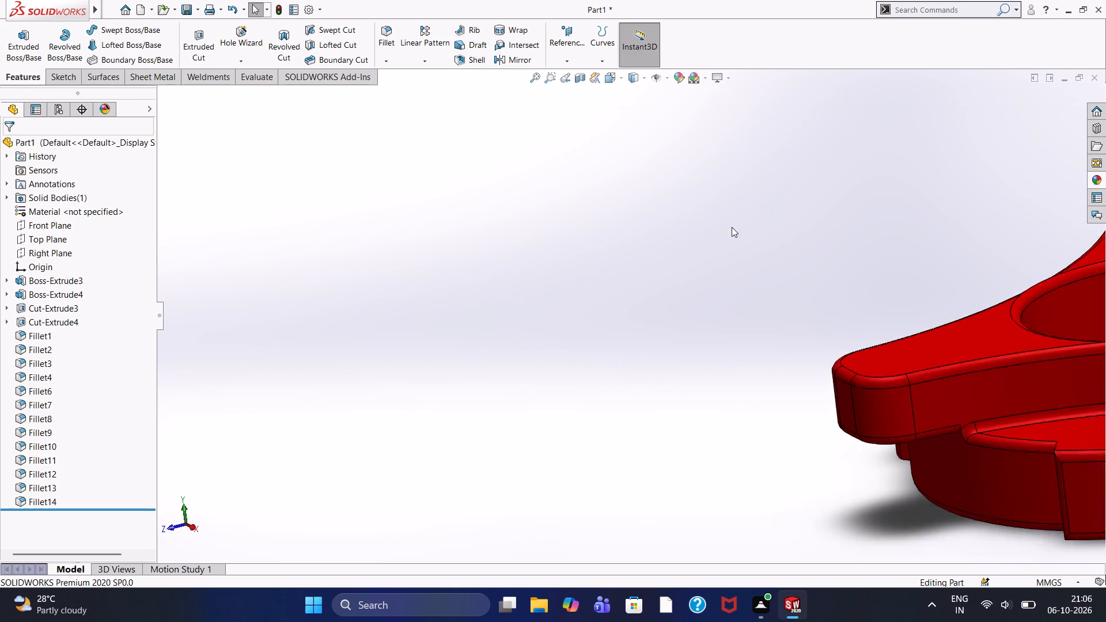
scroll(732, 227, "up", 2)
scroll(829, 323, "up", 5)
scroll(801, 308, "down", 6)
scroll(747, 346, "up", 6)
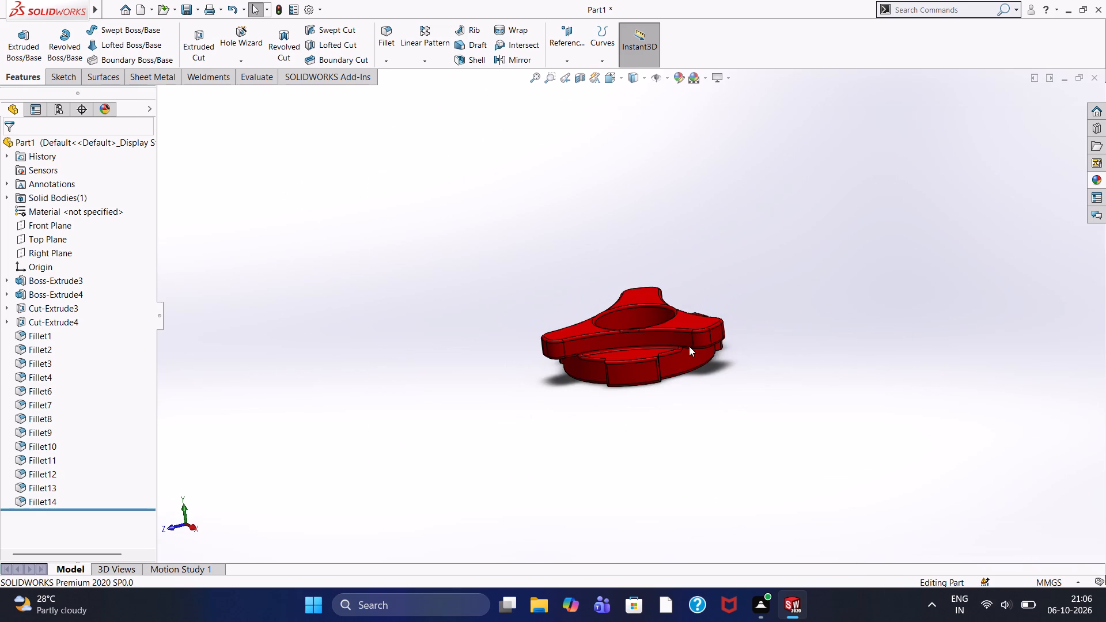
scroll(688, 346, "down", 3)
scroll(637, 333, "down", 4)
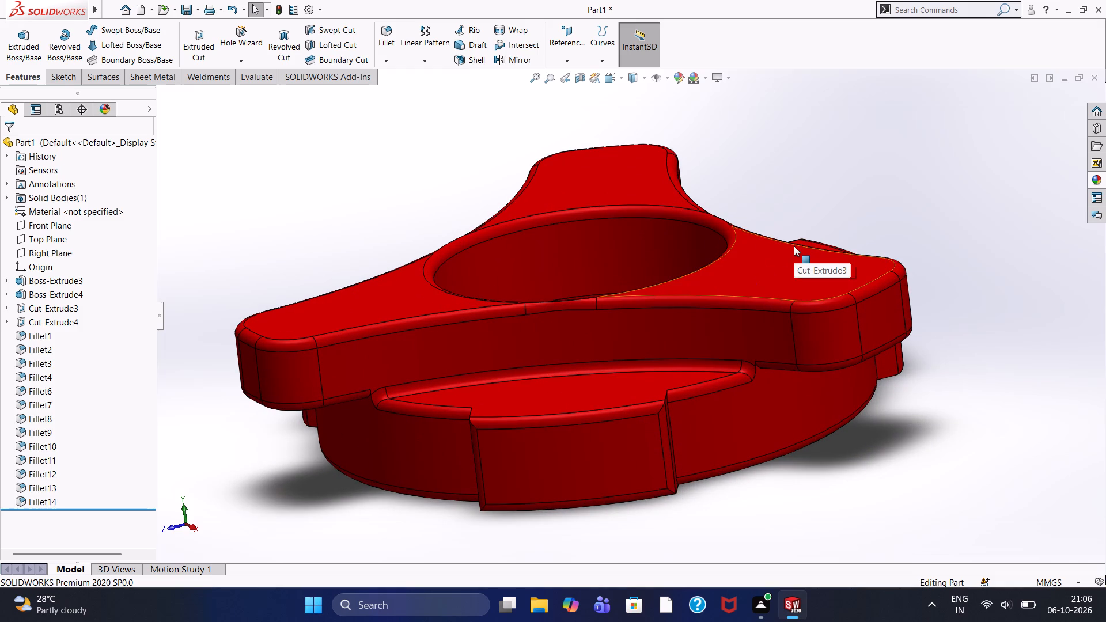
Inspect the whole knob from obliquely above to nearly overhead, checking the three arms, stepped central bore and notched base disc.
middle_click_drag(804, 186, 812, 245)
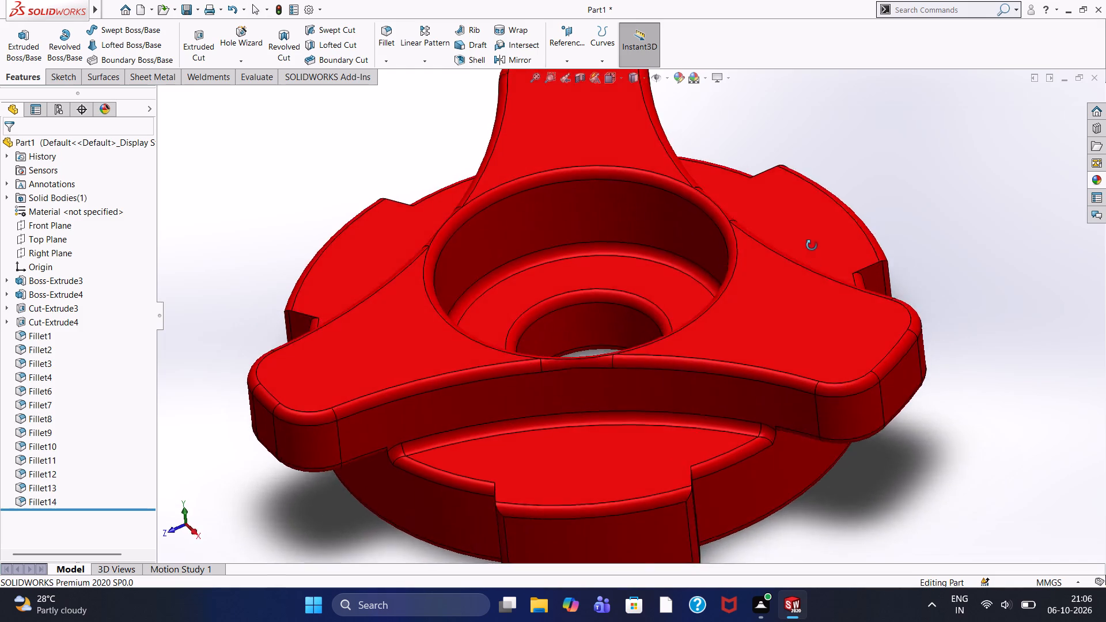
middle_click_drag(812, 245, 813, 276)
scroll(656, 298, "up", 3)
scroll(656, 298, "down", 2)
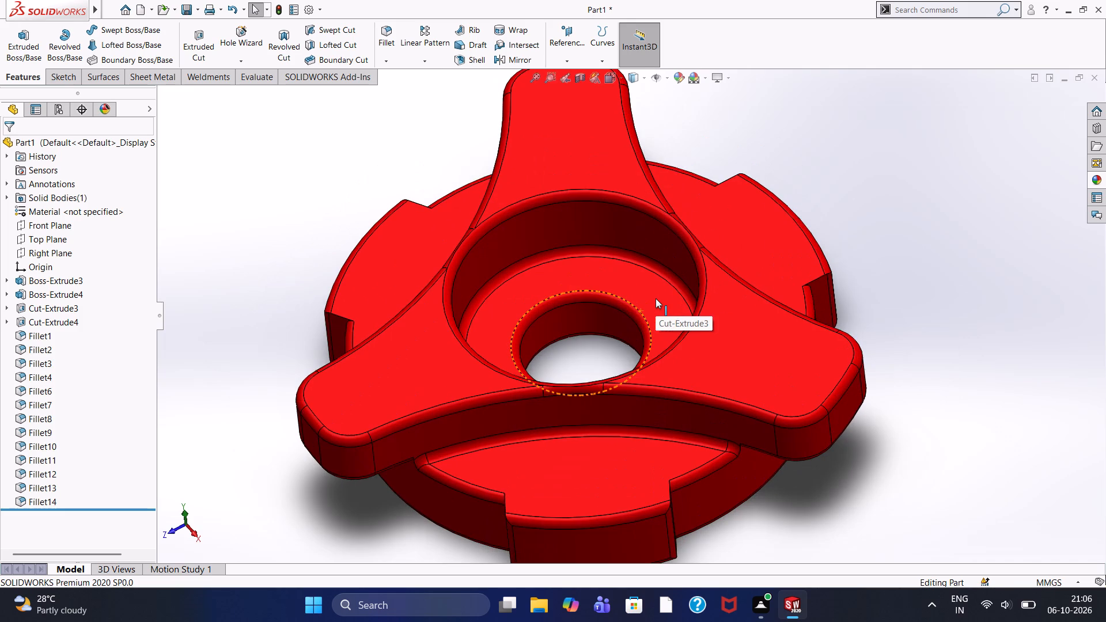
scroll(656, 298, "up", 2)
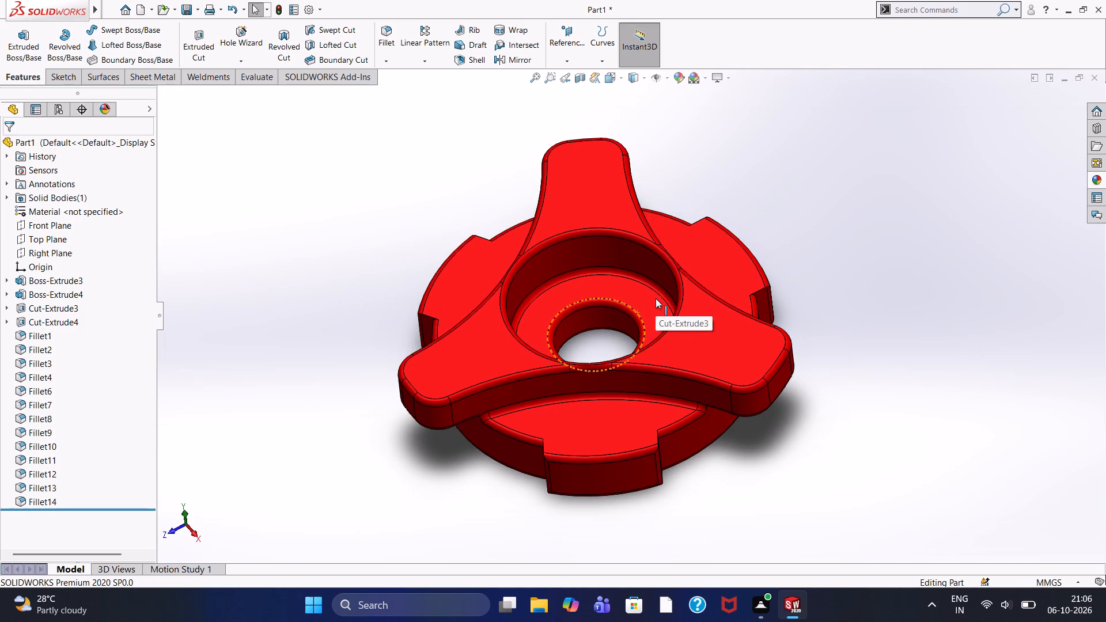
scroll(656, 298, "down", 1)
scroll(656, 298, "up", 2)
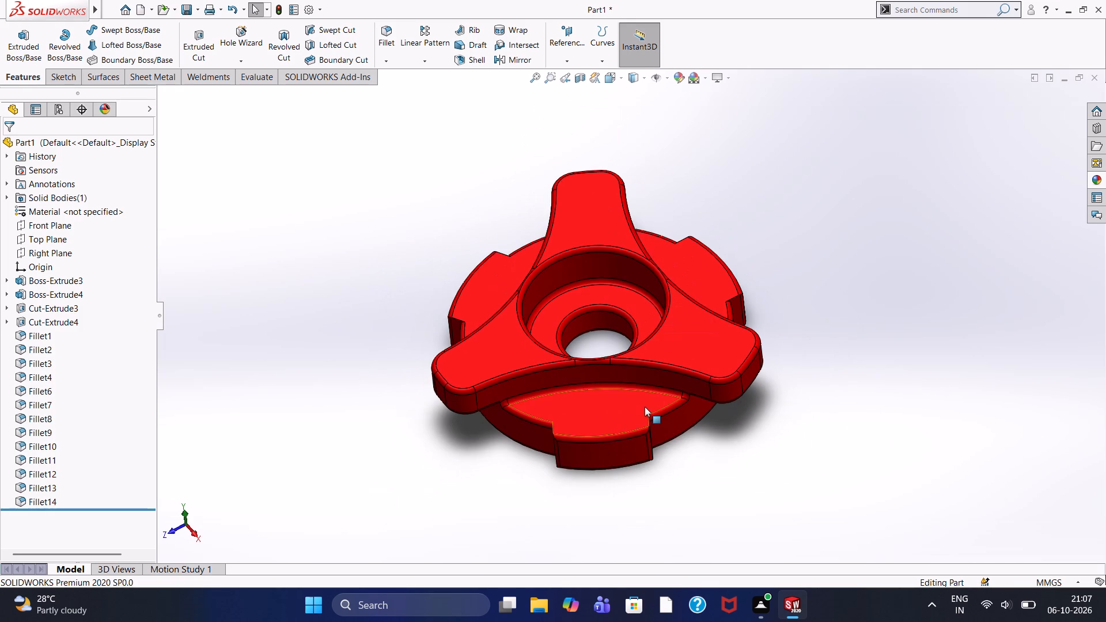
scroll(645, 407, "up", 1)
scroll(645, 407, "down", 2)
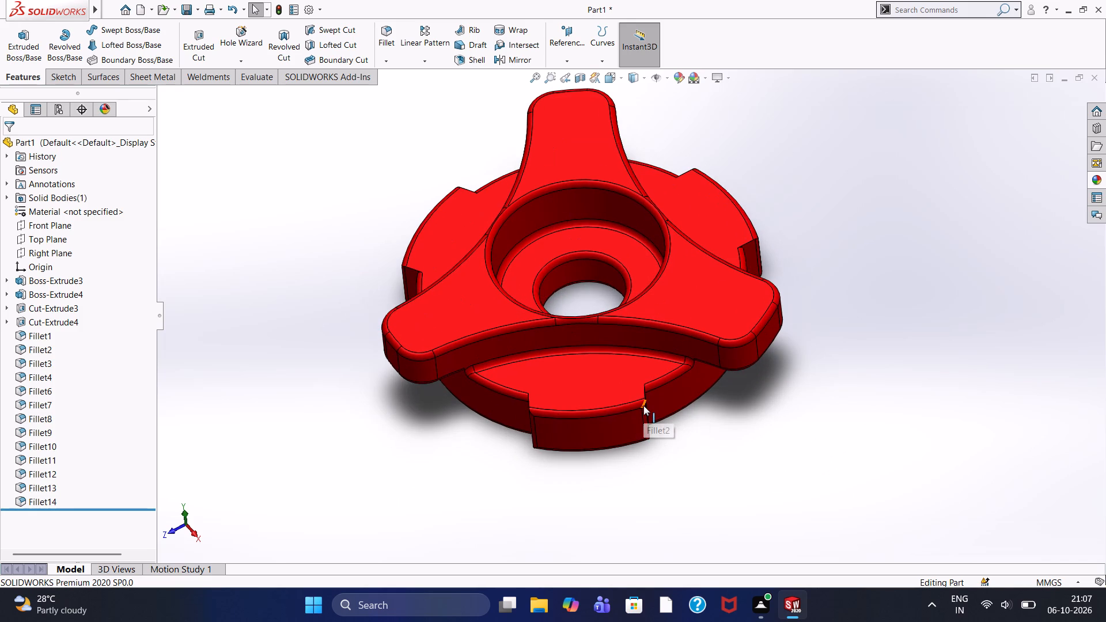
middle_click_drag(589, 298, 596, 314)
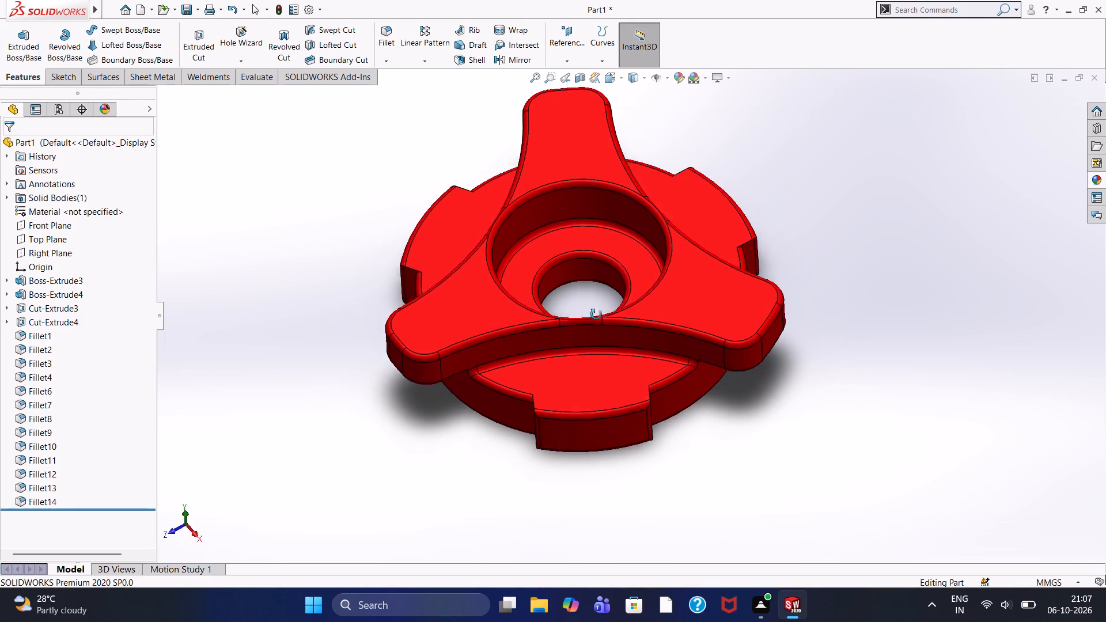
middle_click_drag(596, 314, 598, 363)
scroll(600, 321, "up", 5)
scroll(600, 321, "down", 3)
scroll(660, 306, "up", 1)
scroll(660, 306, "down", 2)
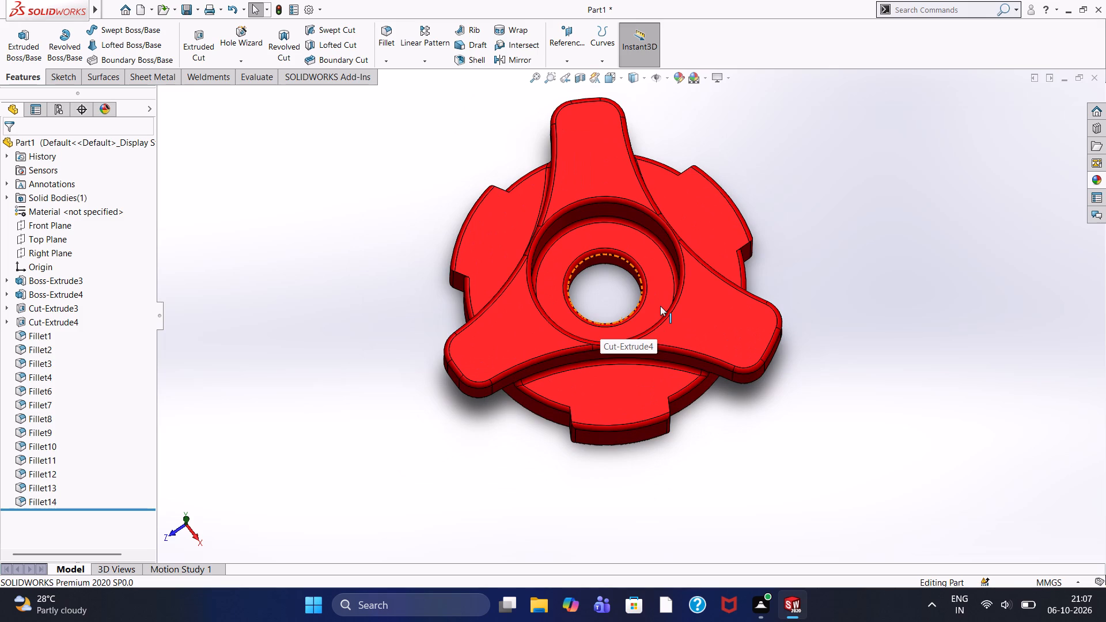
scroll(660, 297, "down", 1)
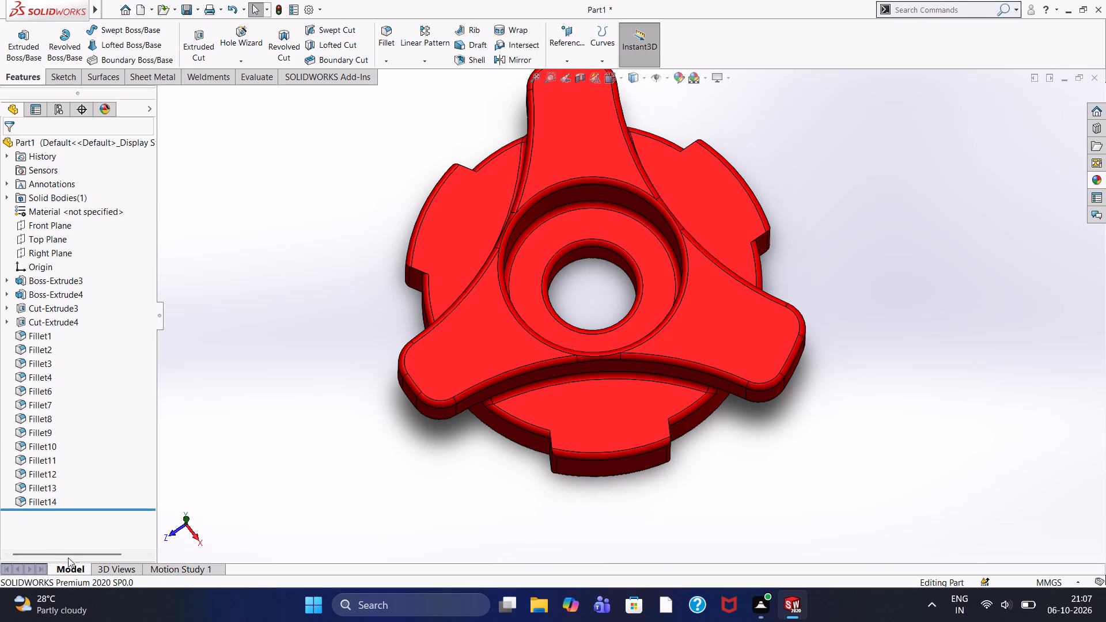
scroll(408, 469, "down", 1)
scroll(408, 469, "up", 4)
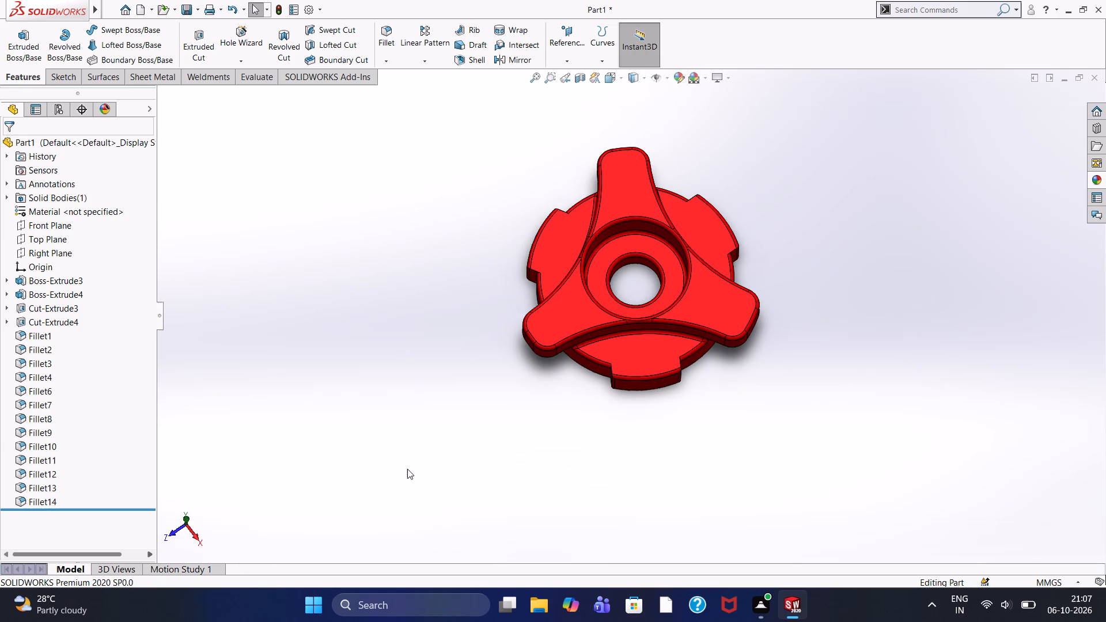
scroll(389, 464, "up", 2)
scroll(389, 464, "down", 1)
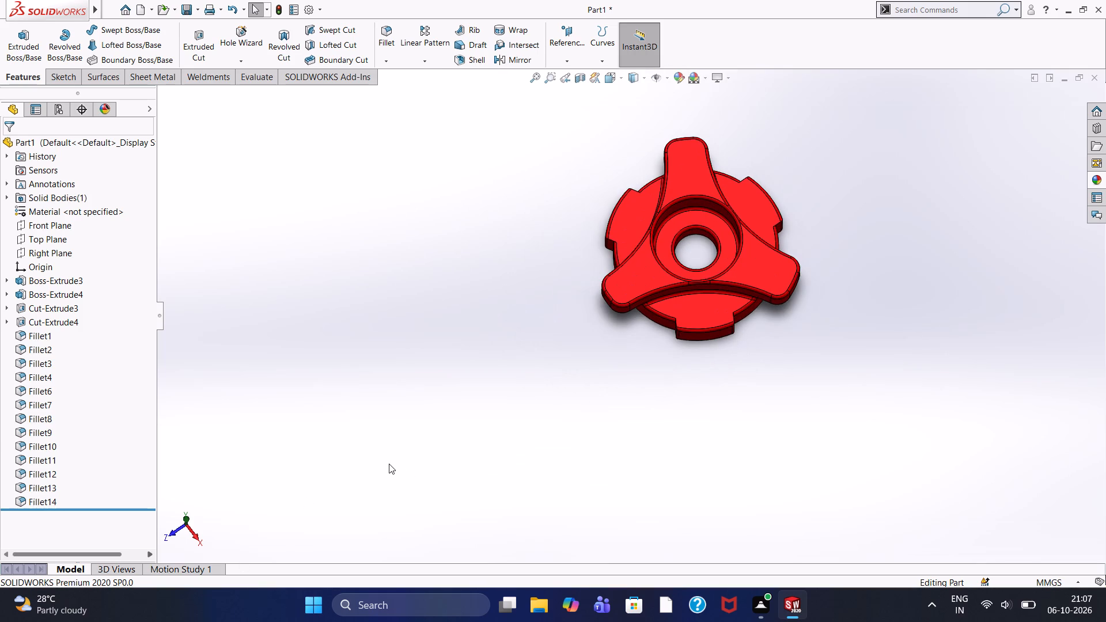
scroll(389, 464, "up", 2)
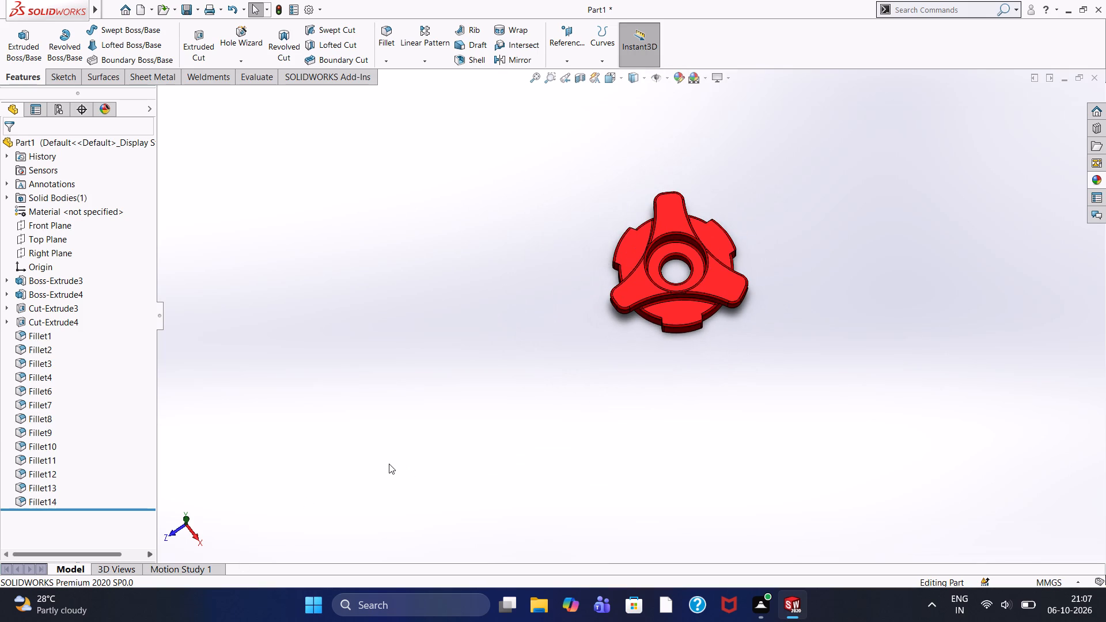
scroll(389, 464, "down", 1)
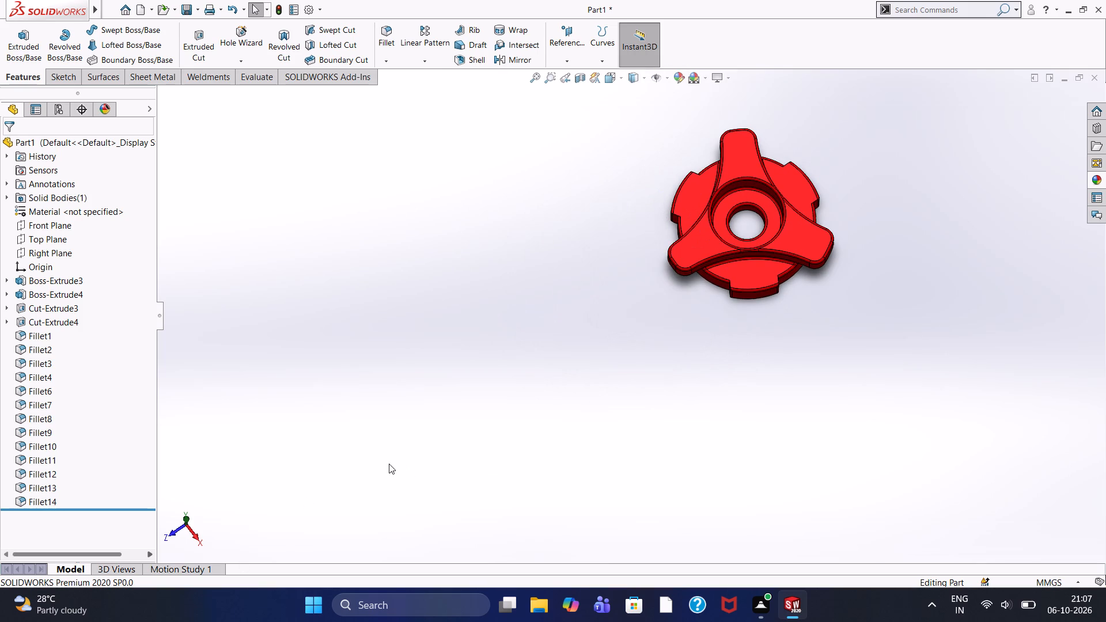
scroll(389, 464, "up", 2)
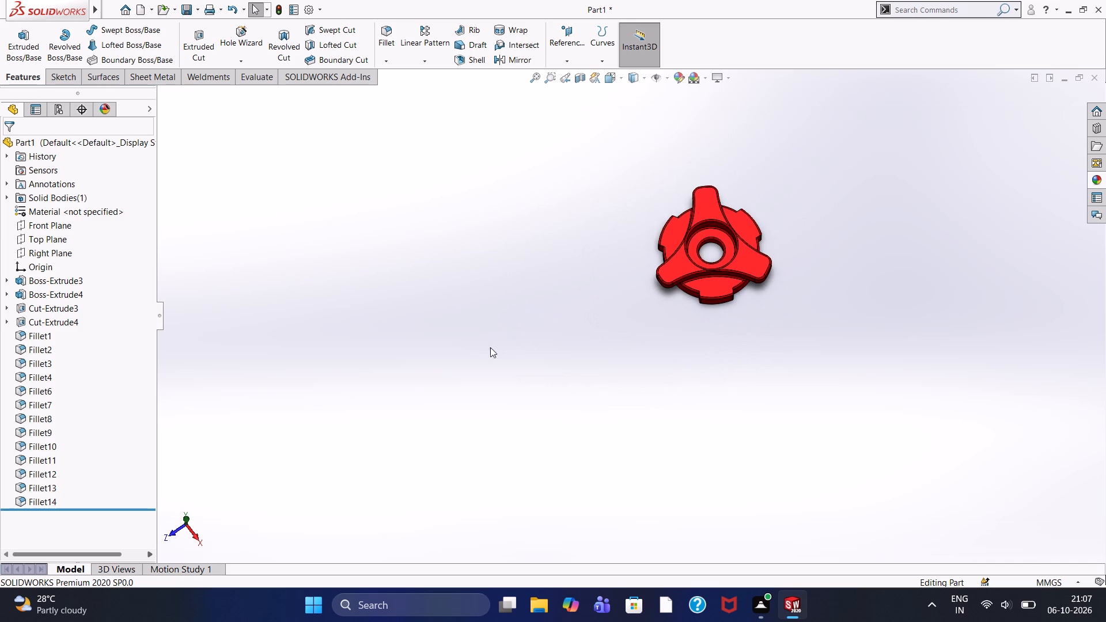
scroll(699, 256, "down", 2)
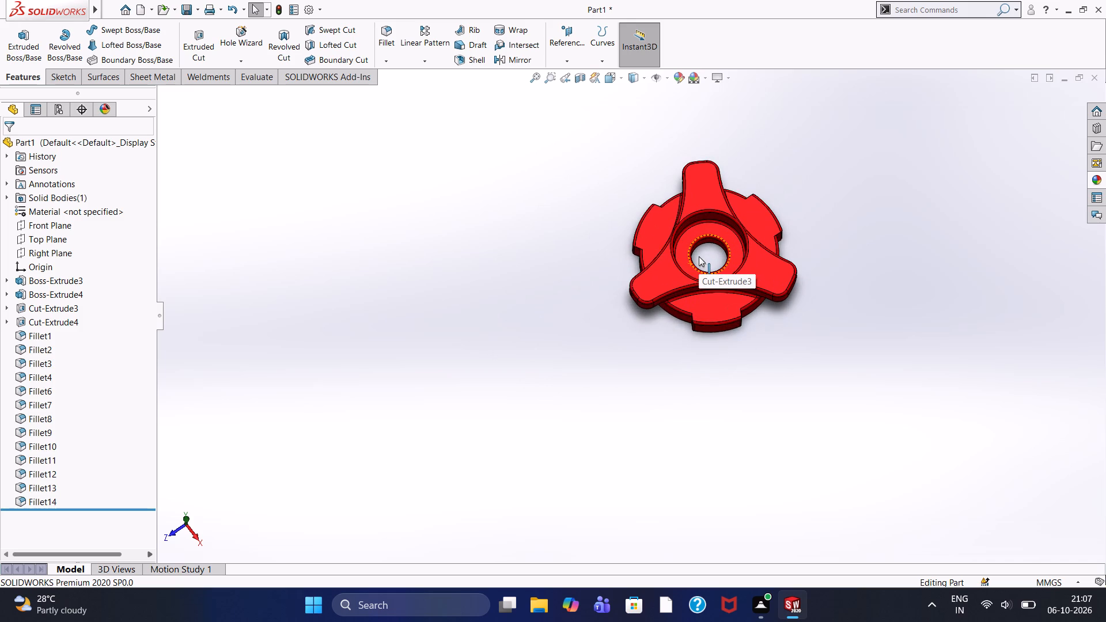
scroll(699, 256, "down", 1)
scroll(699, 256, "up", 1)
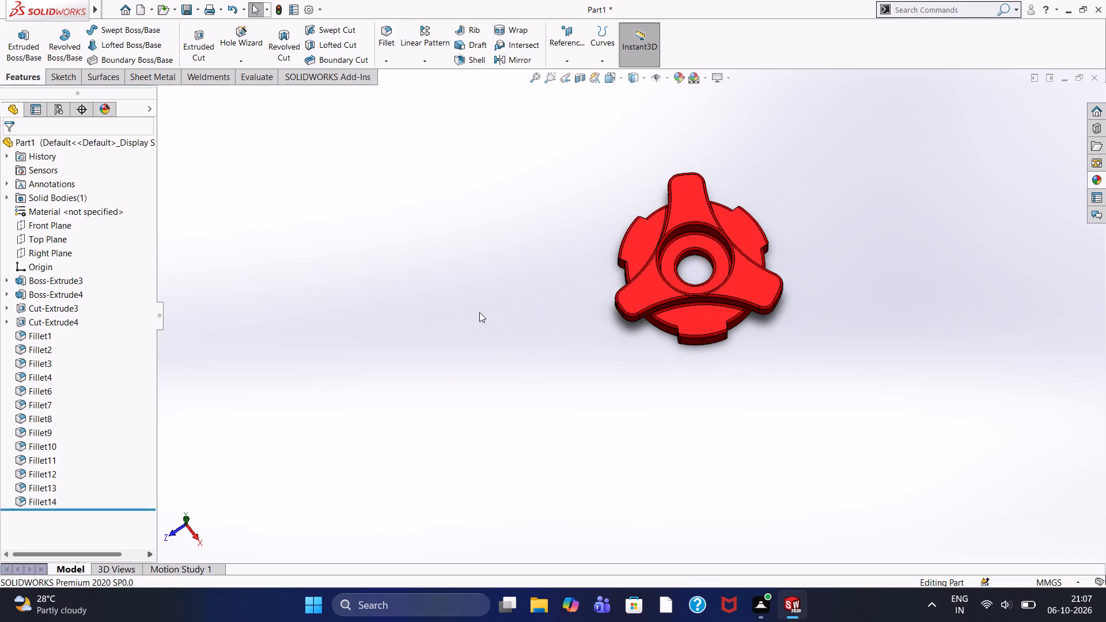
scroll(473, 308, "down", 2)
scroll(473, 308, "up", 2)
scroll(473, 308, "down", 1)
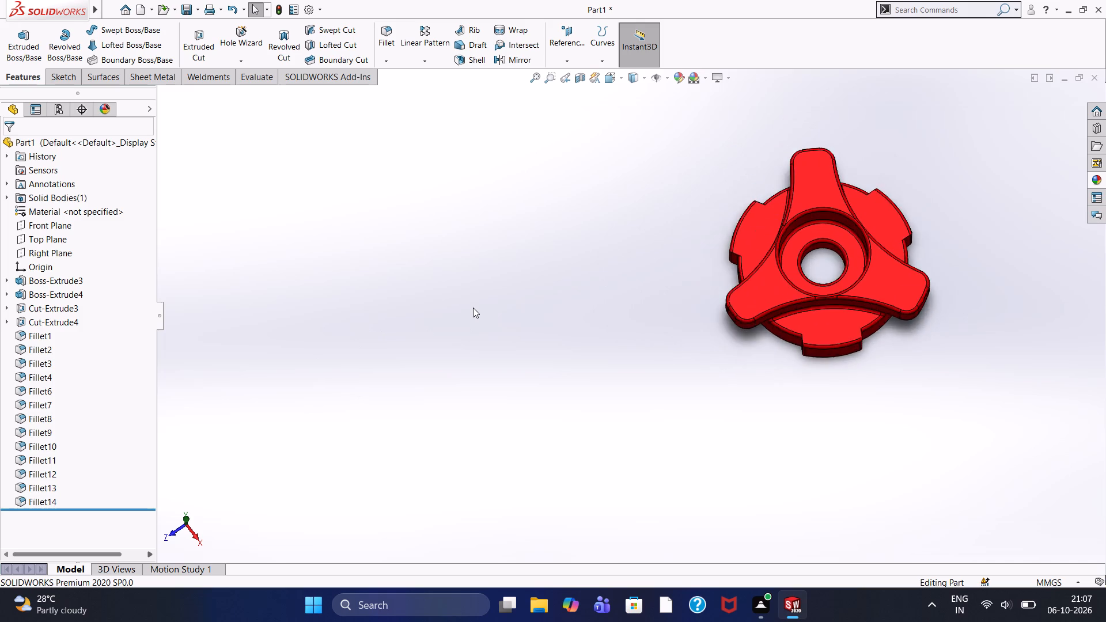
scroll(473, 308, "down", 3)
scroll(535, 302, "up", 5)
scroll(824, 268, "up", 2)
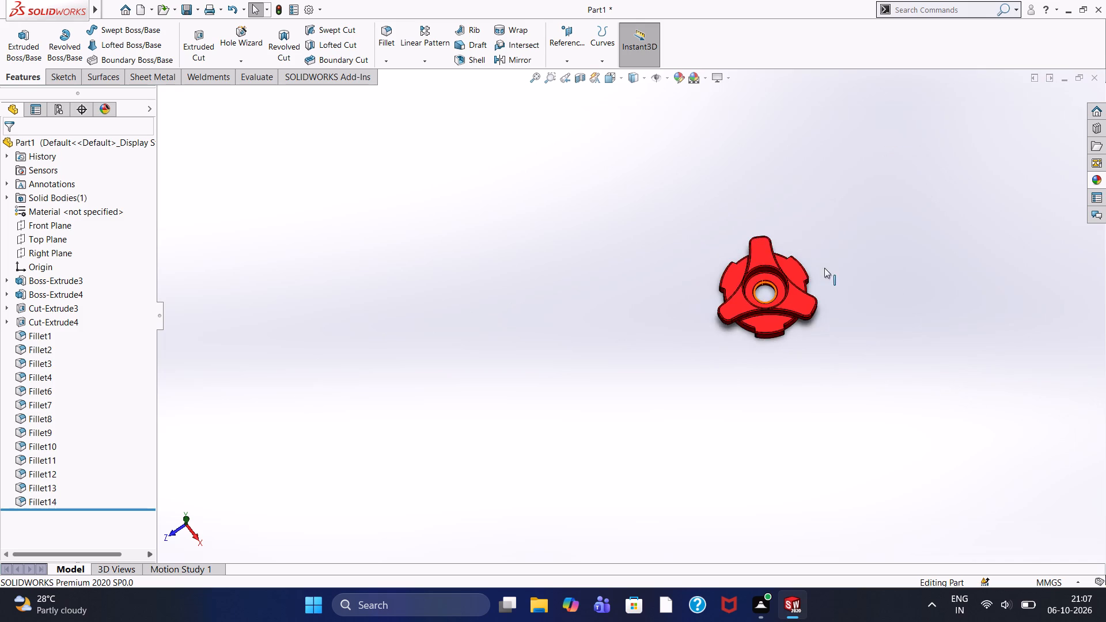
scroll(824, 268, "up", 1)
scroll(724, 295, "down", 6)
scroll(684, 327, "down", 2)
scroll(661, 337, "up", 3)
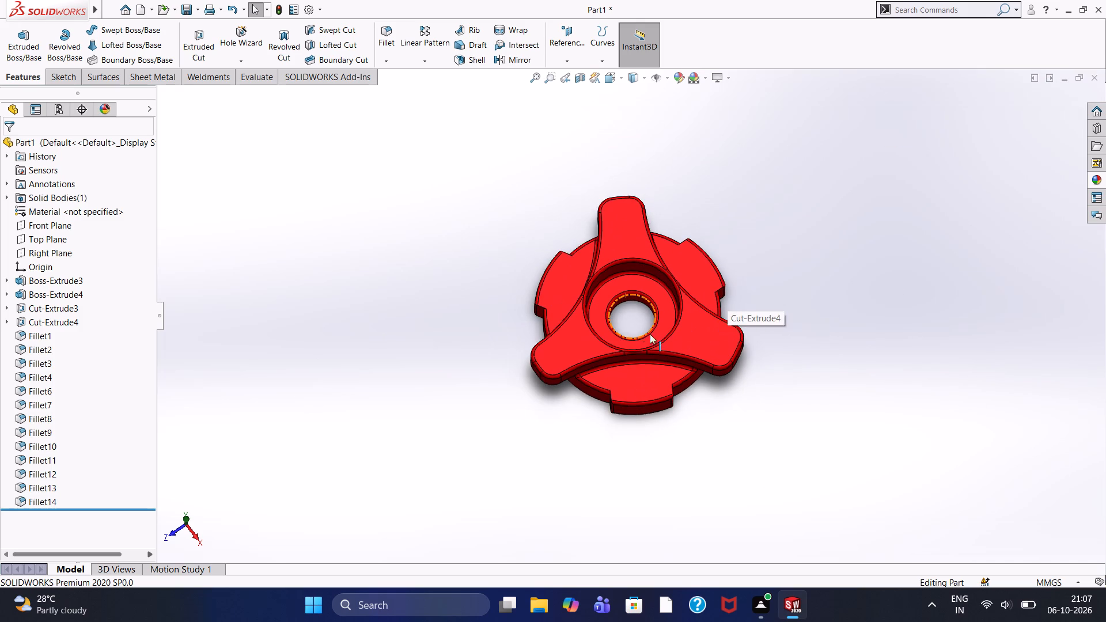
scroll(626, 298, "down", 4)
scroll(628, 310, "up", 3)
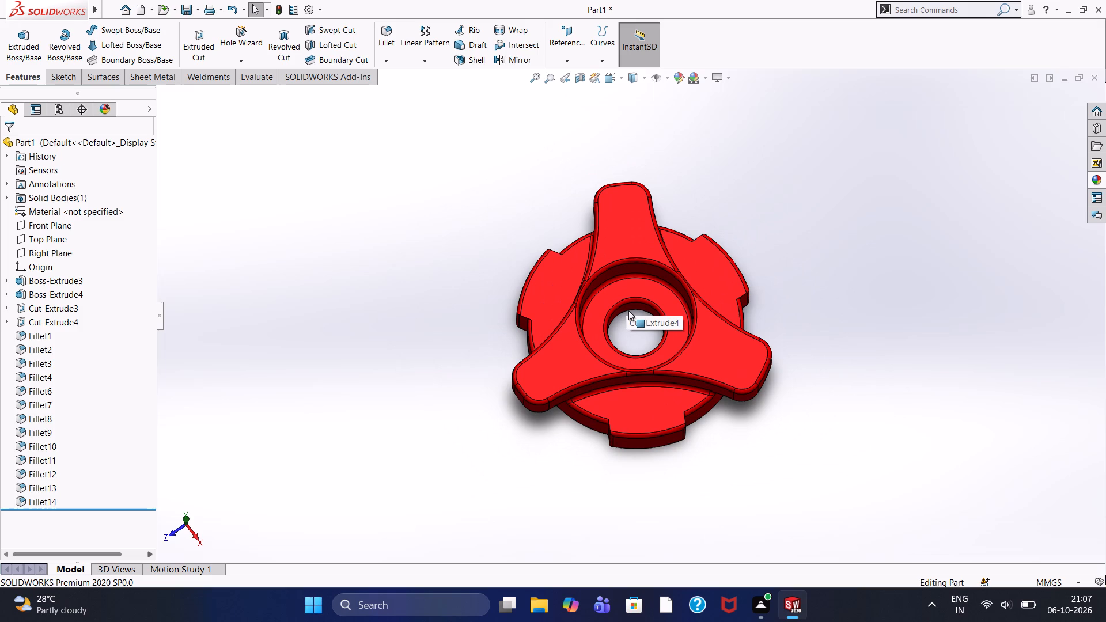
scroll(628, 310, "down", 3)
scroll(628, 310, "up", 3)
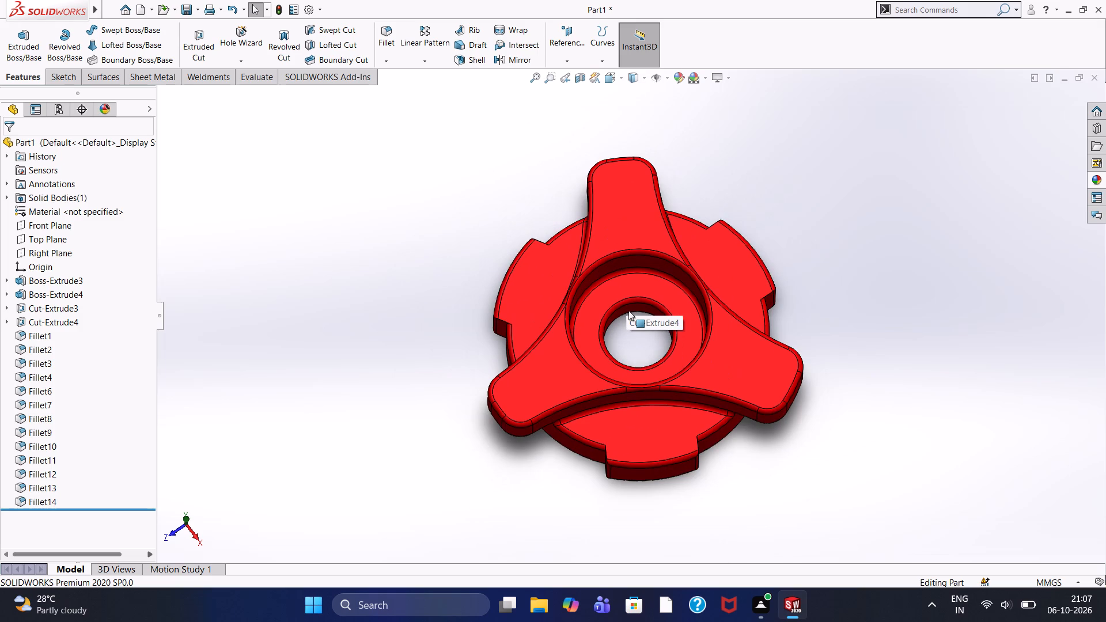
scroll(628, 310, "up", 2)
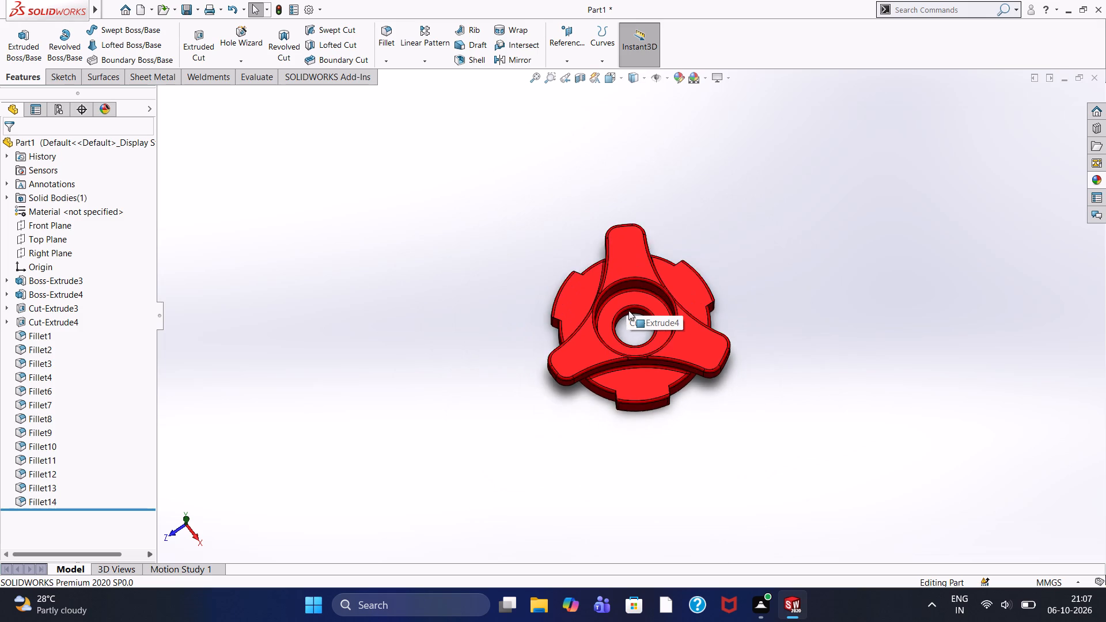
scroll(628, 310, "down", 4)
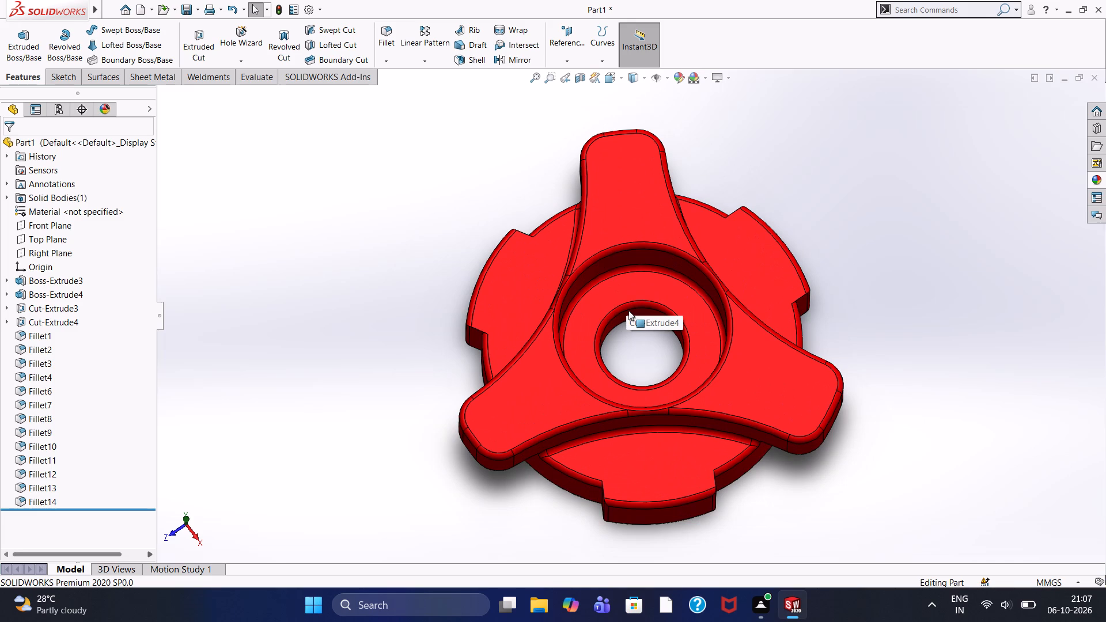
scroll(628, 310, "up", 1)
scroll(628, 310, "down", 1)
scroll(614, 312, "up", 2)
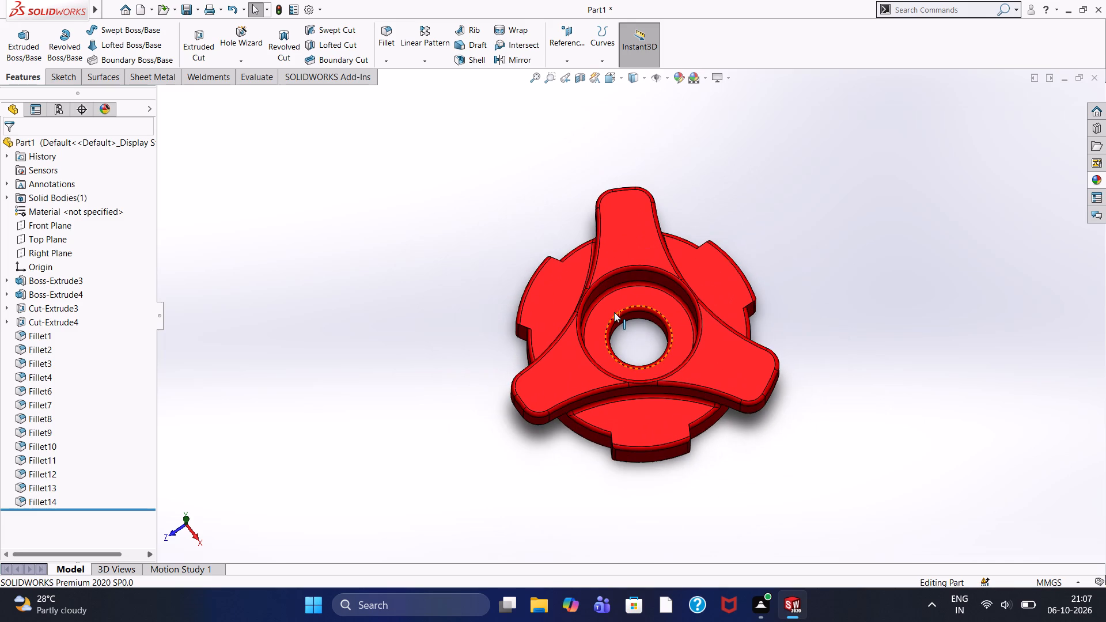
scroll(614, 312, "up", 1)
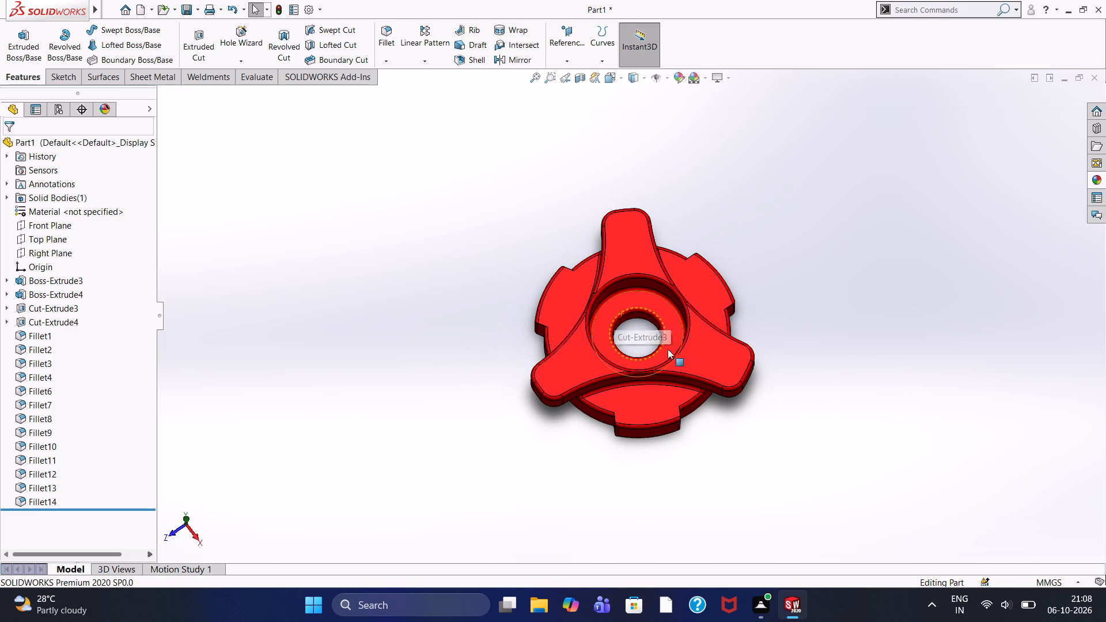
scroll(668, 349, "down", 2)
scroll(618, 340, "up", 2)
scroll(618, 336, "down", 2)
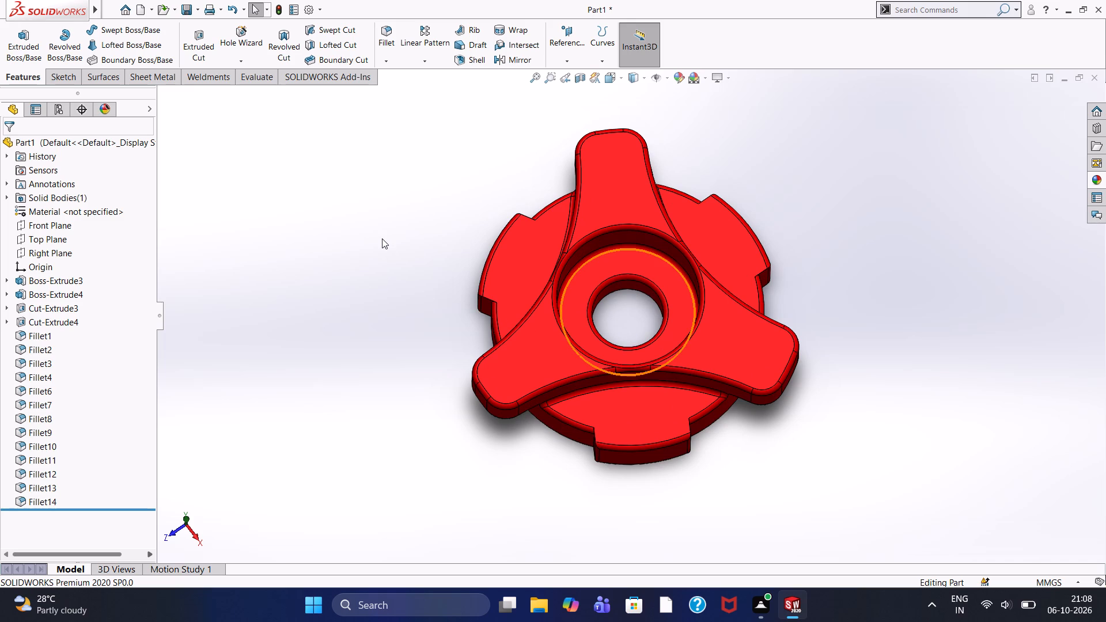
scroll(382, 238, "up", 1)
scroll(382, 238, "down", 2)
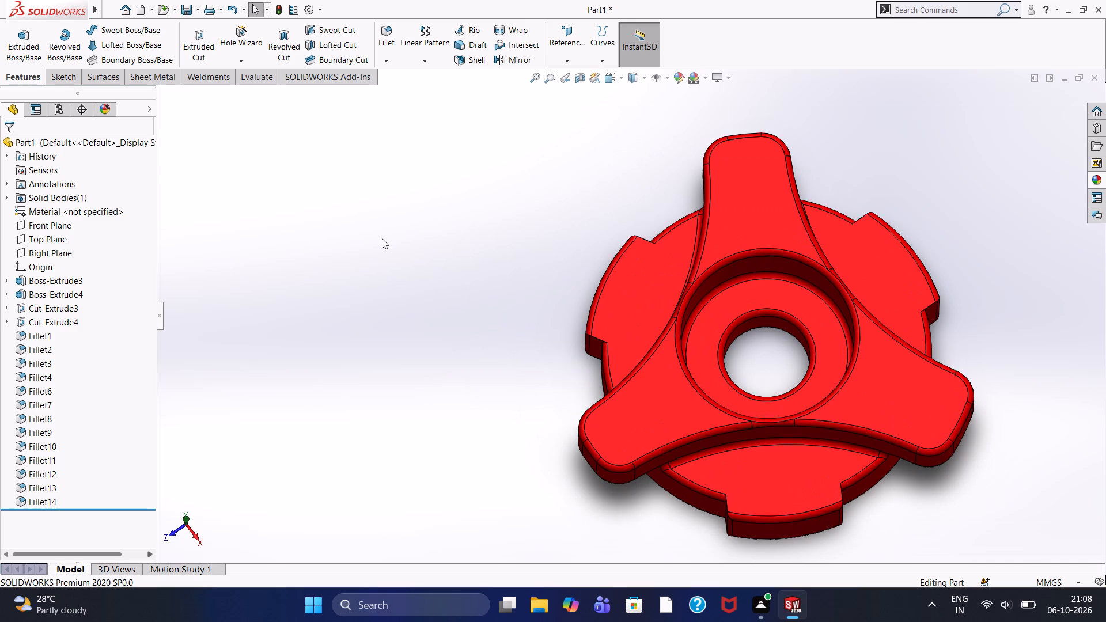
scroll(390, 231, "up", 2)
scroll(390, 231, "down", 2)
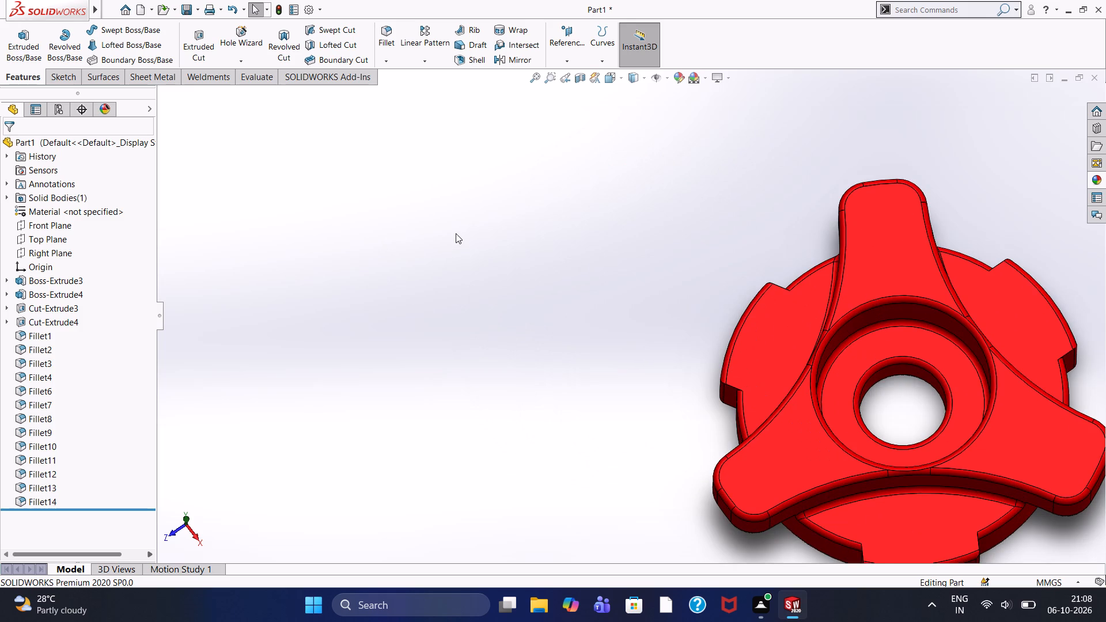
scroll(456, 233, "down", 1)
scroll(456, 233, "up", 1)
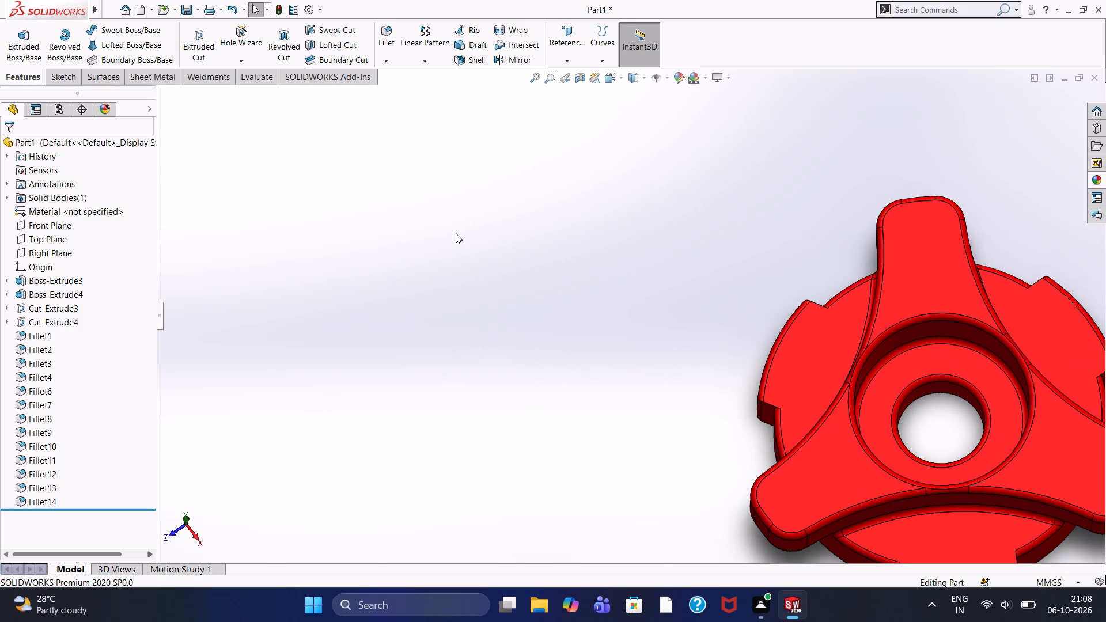
Inspect the knob's stepped central bore, arm outlines and notched base disc from above, both close up and as a whole.
scroll(456, 233, "down", 1)
scroll(565, 263, "up", 4)
scroll(908, 450, "up", 3)
scroll(787, 380, "down", 1)
scroll(787, 380, "up", 1)
scroll(787, 380, "down", 4)
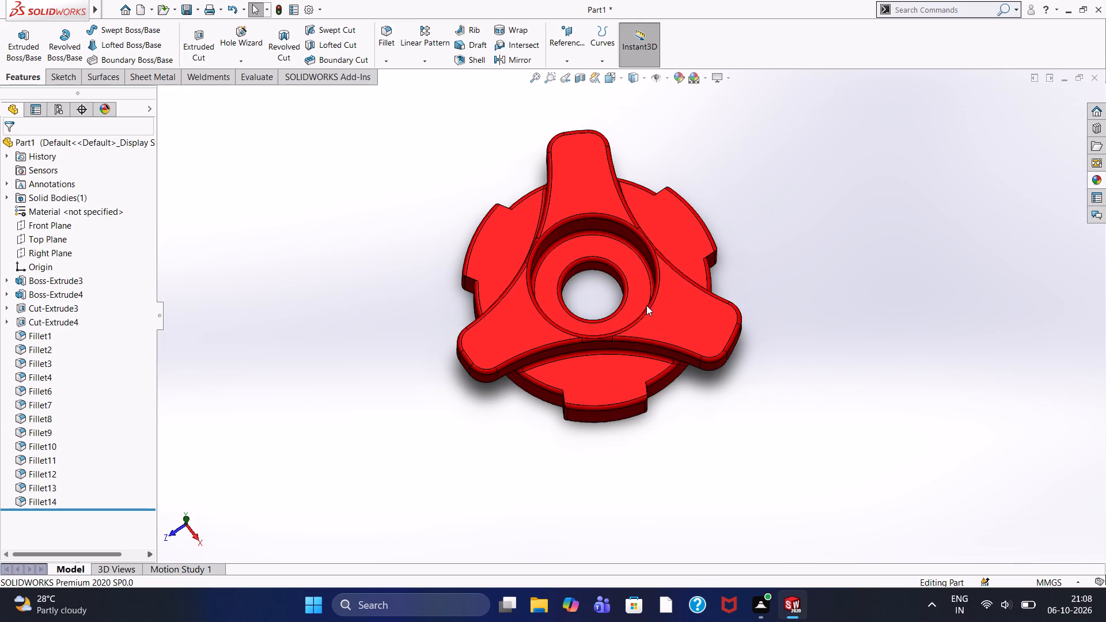
scroll(617, 286, "down", 3)
scroll(584, 275, "up", 2)
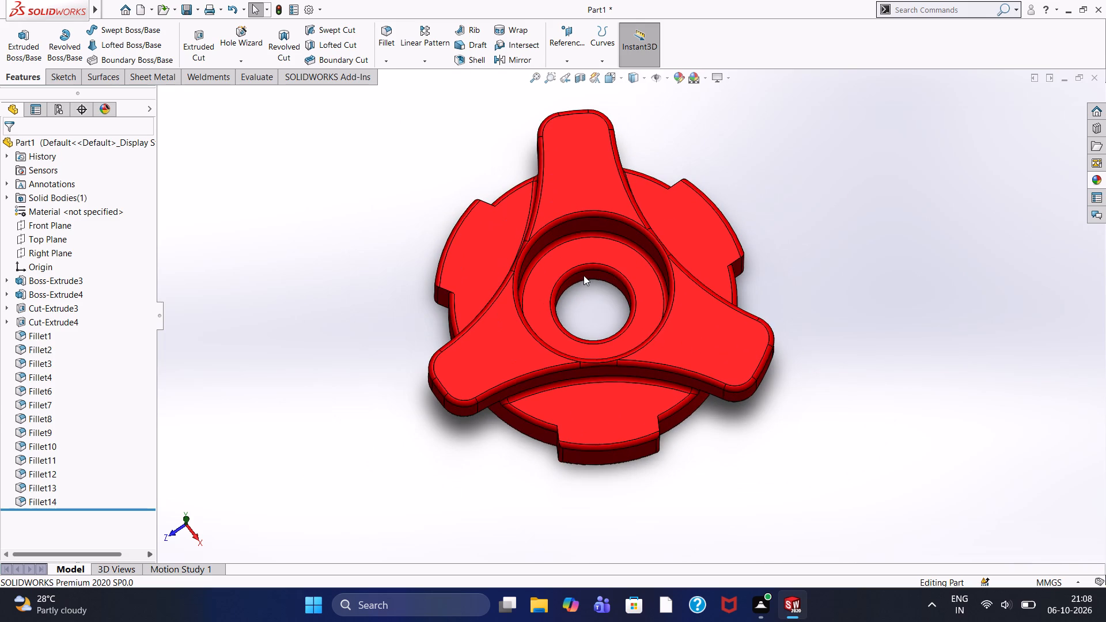
scroll(584, 275, "up", 1)
scroll(584, 275, "down", 4)
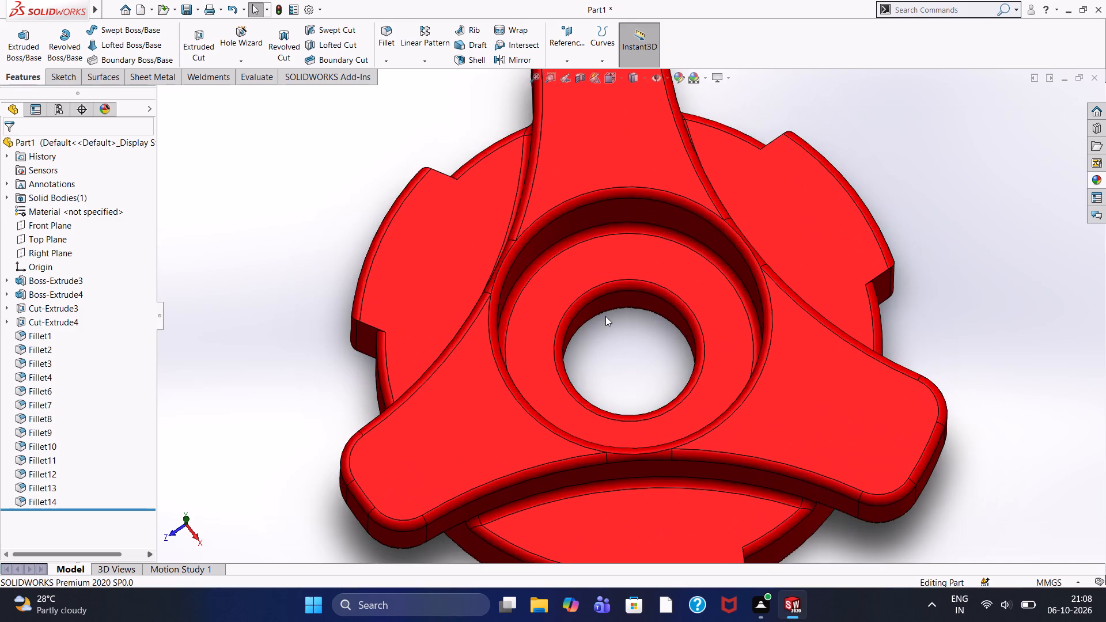
scroll(605, 316, "up", 1)
scroll(605, 316, "down", 2)
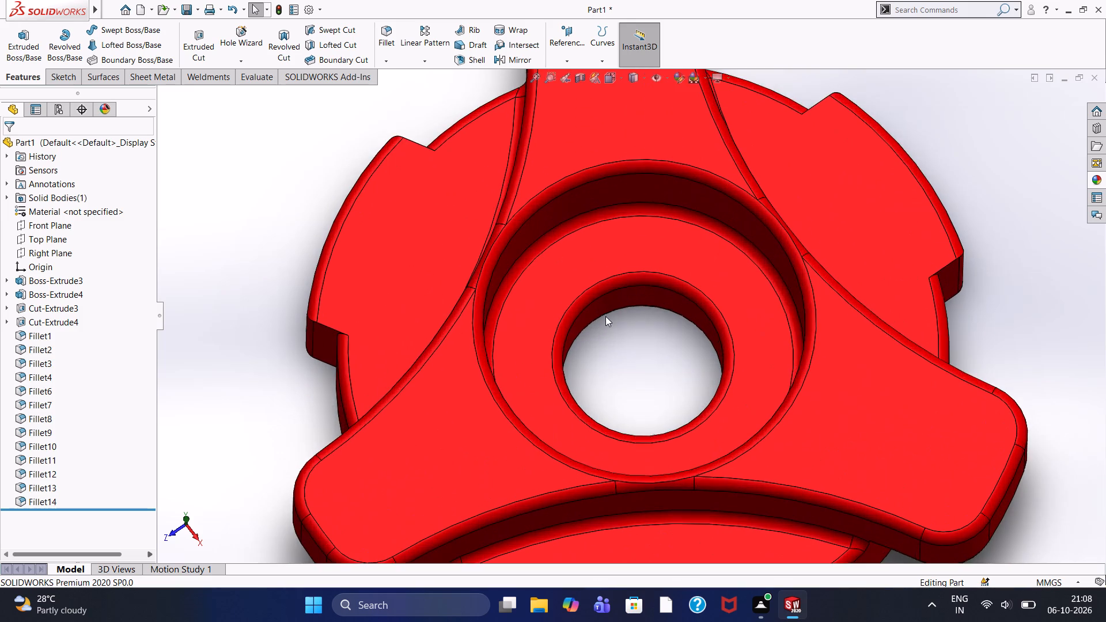
scroll(605, 316, "up", 3)
scroll(624, 360, "down", 2)
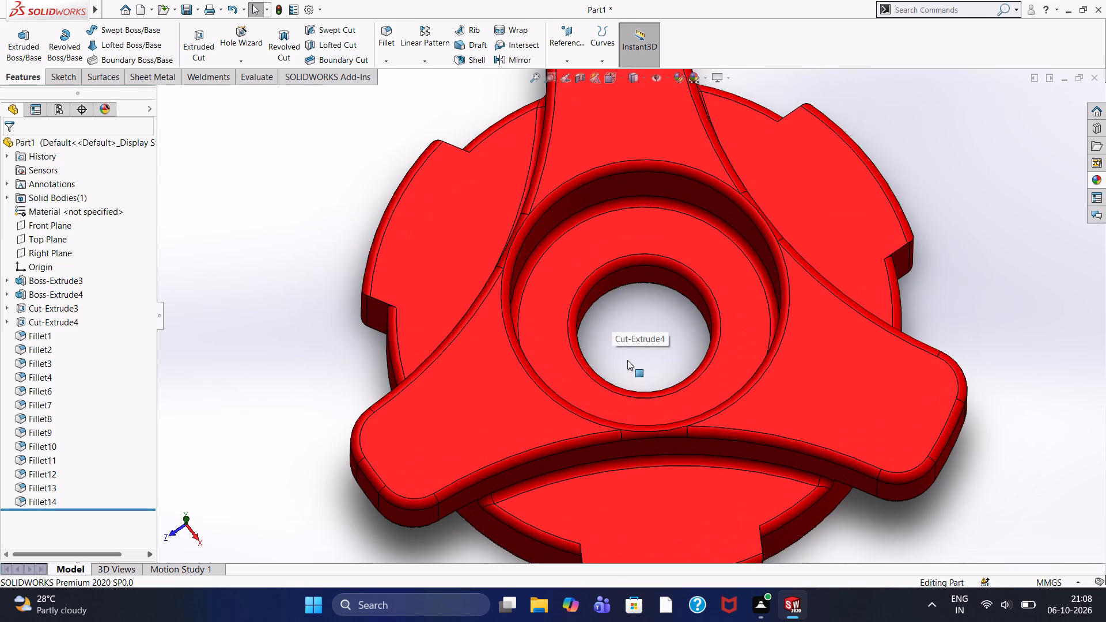
scroll(627, 360, "down", 1)
scroll(631, 354, "up", 1)
scroll(632, 352, "down", 2)
scroll(632, 352, "up", 3)
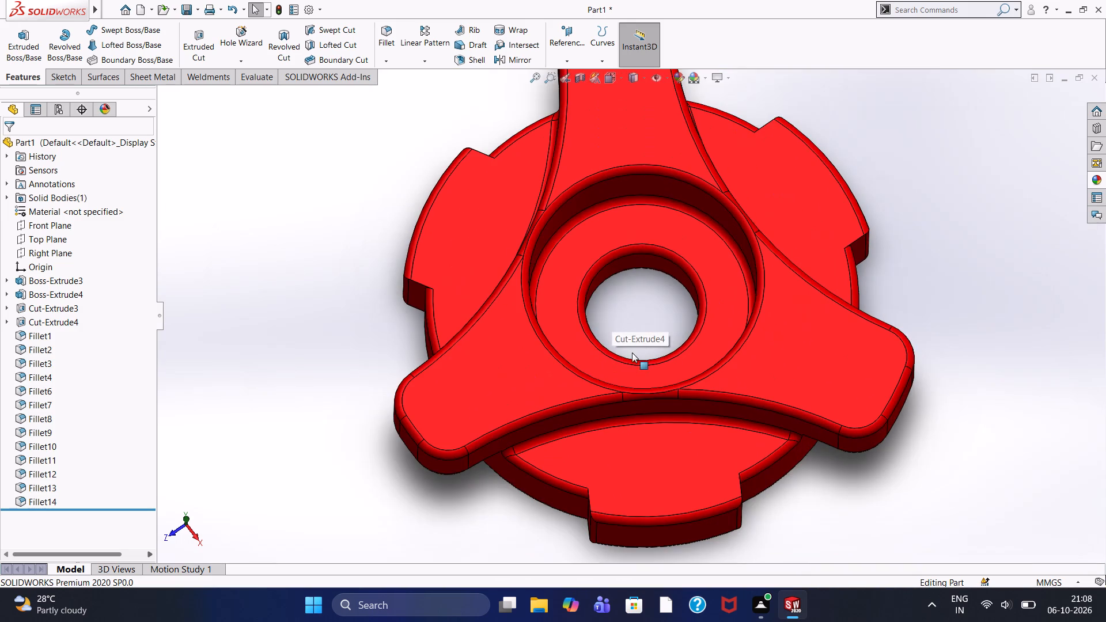
scroll(647, 304, "down", 2)
scroll(647, 304, "up", 1)
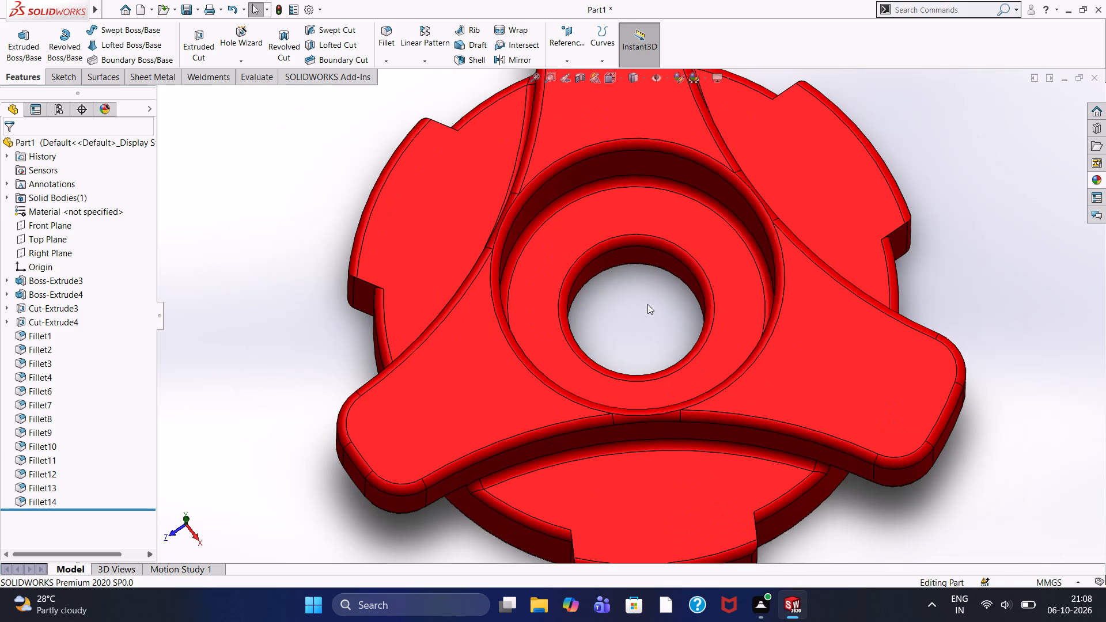
scroll(647, 304, "down", 5)
scroll(647, 304, "up", 3)
scroll(647, 304, "down", 1)
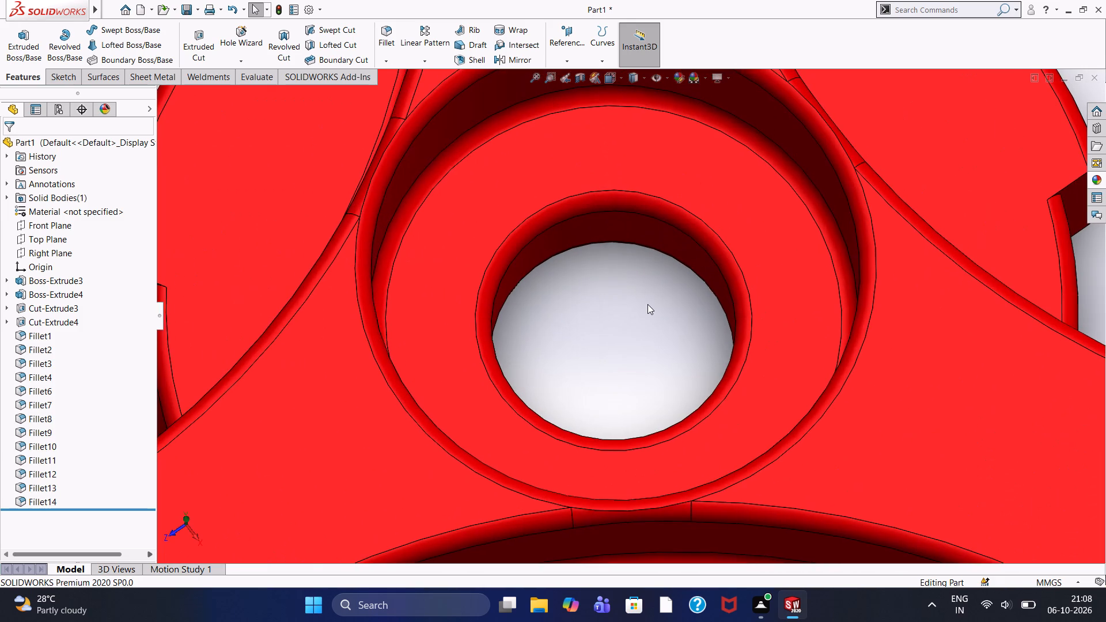
scroll(647, 304, "down", 1)
scroll(647, 304, "up", 1)
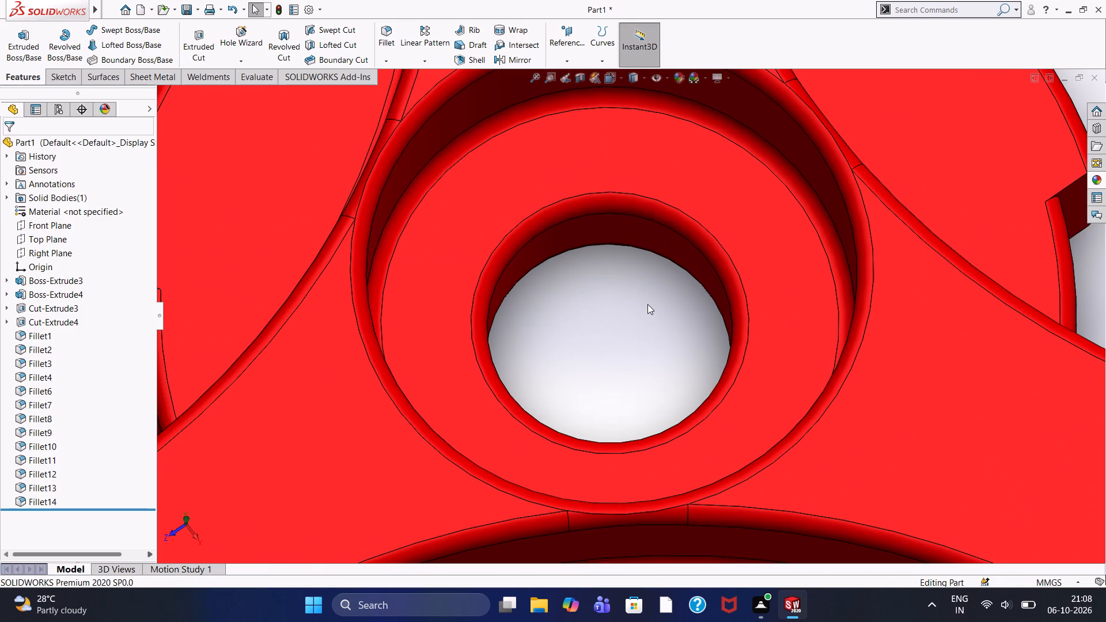
scroll(647, 304, "down", 1)
scroll(647, 304, "up", 5)
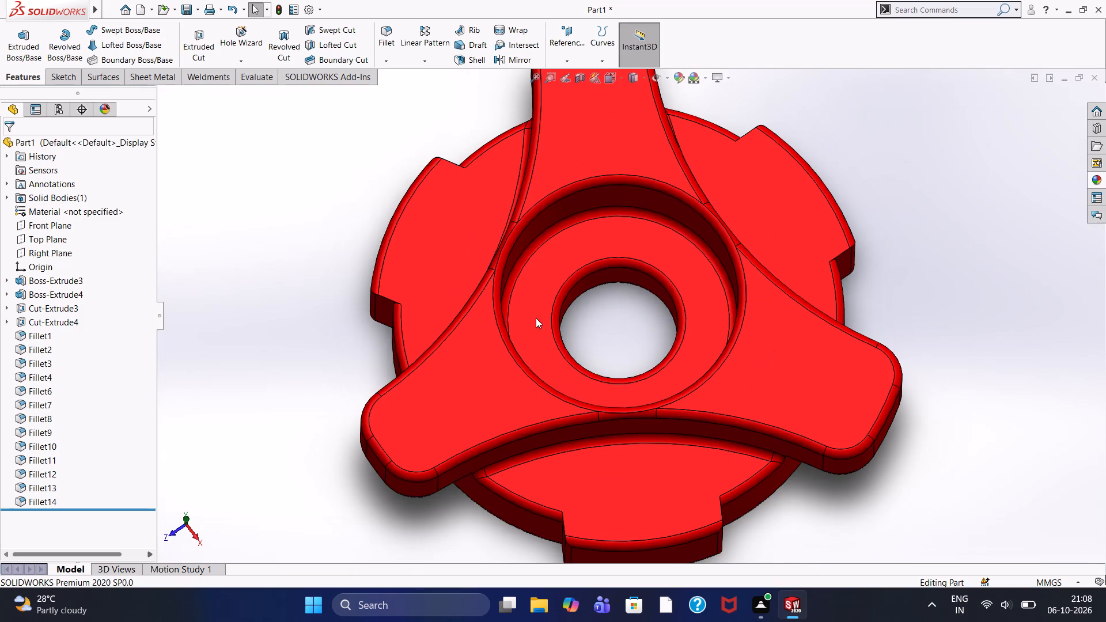
scroll(540, 309, "up", 2)
scroll(540, 309, "down", 1)
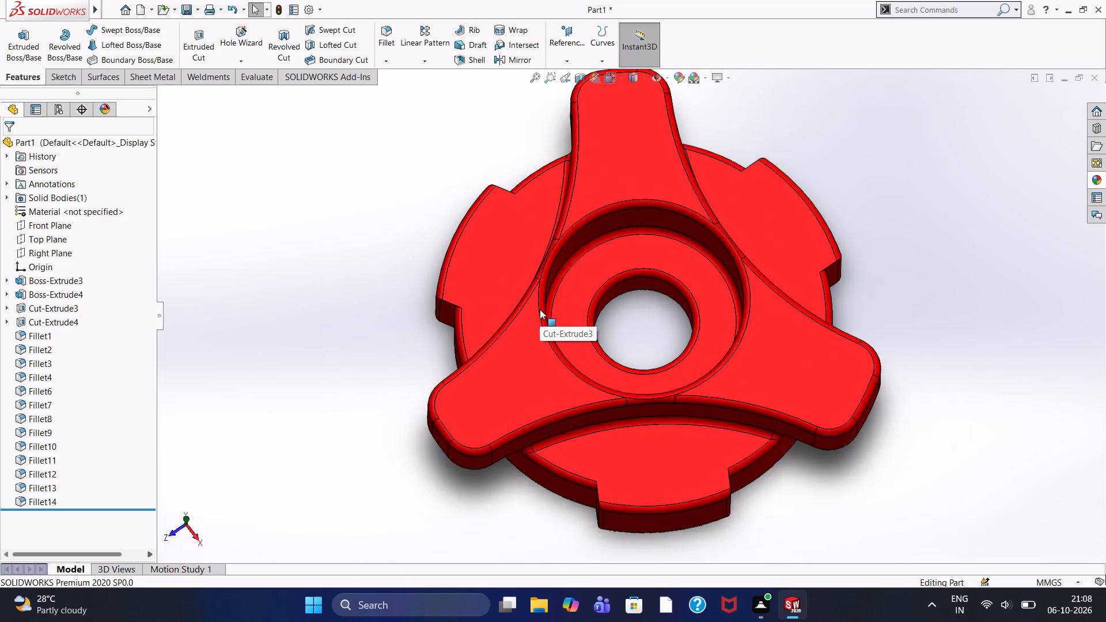
scroll(540, 309, "down", 2)
scroll(661, 328, "down", 1)
scroll(700, 343, "up", 4)
scroll(689, 336, "down", 2)
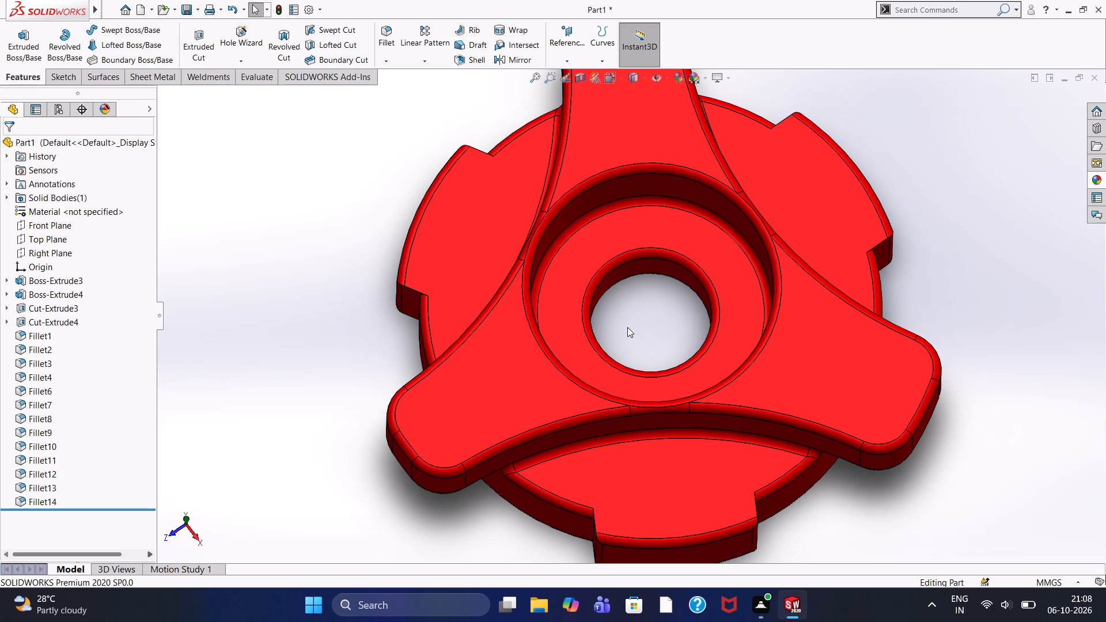
scroll(664, 355, "down", 5)
scroll(653, 309, "up", 1)
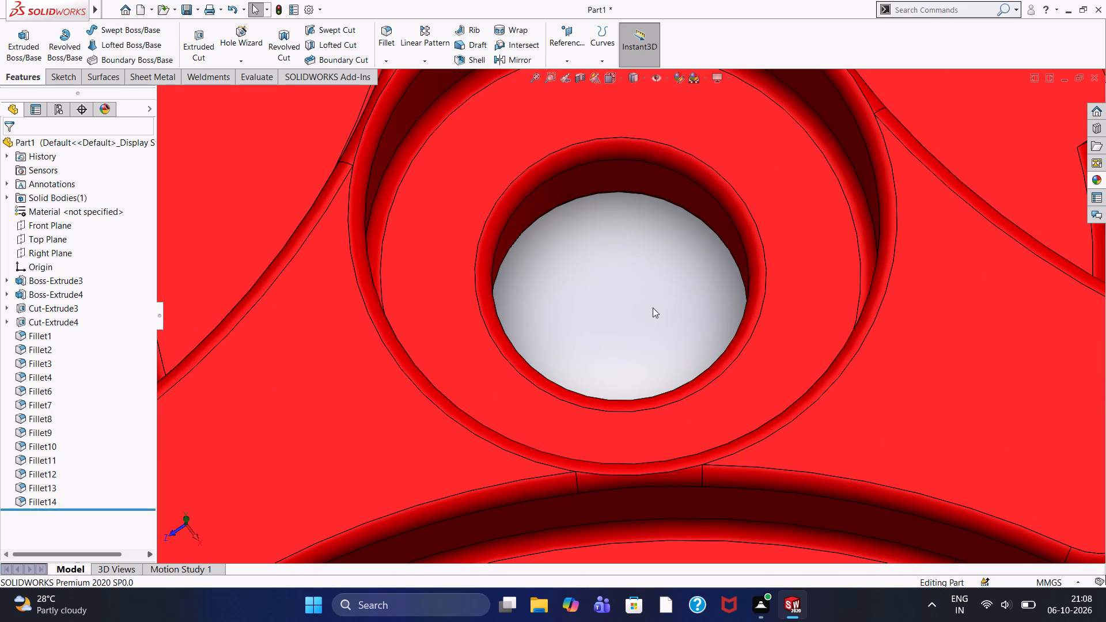
scroll(644, 305, "up", 4)
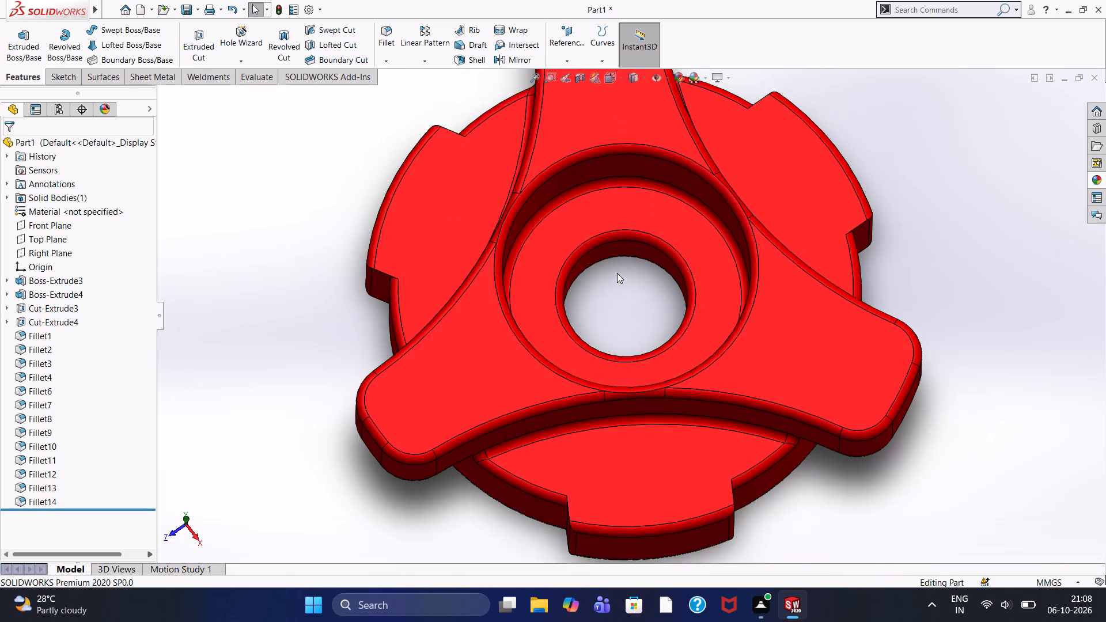
scroll(617, 273, "up", 1)
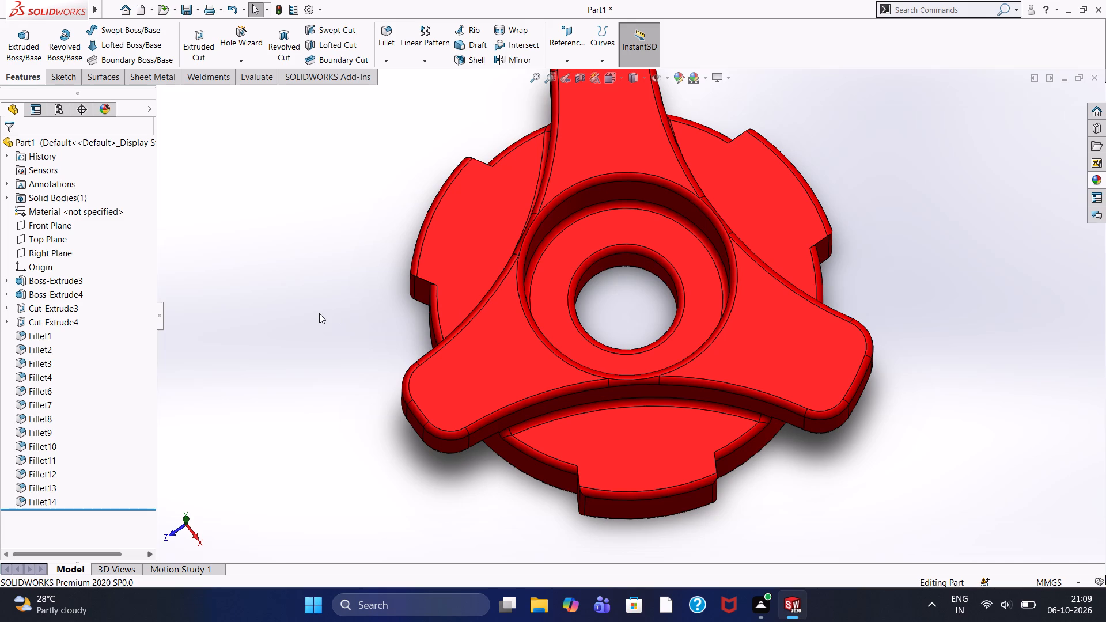
scroll(467, 338, "up", 3)
scroll(595, 354, "down", 1)
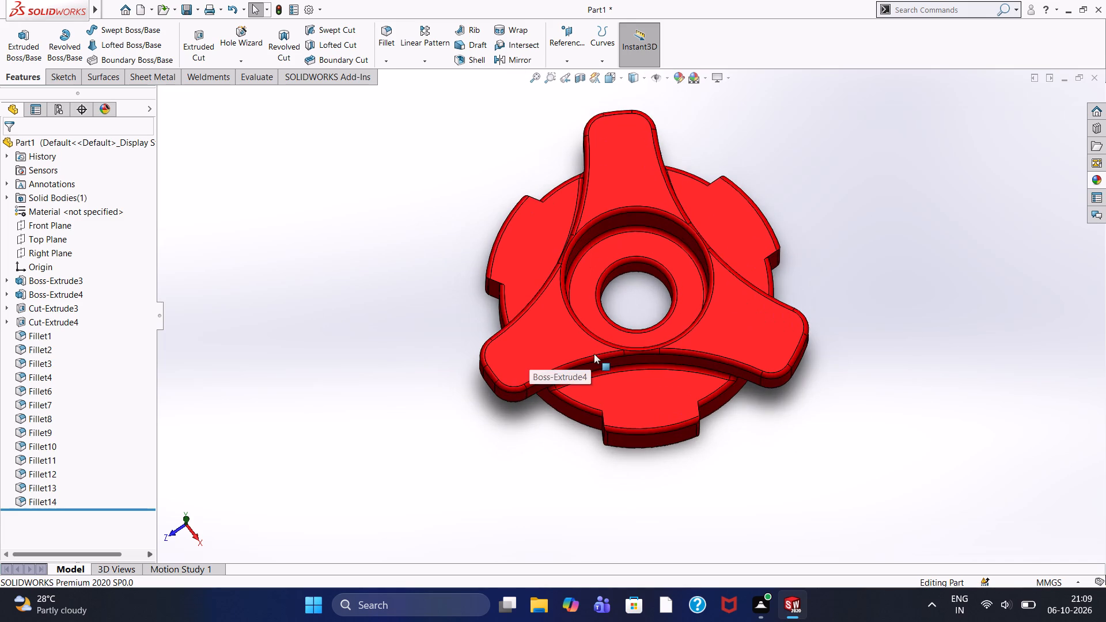
scroll(594, 354, "down", 2)
scroll(594, 354, "up", 1)
scroll(648, 345, "up", 1)
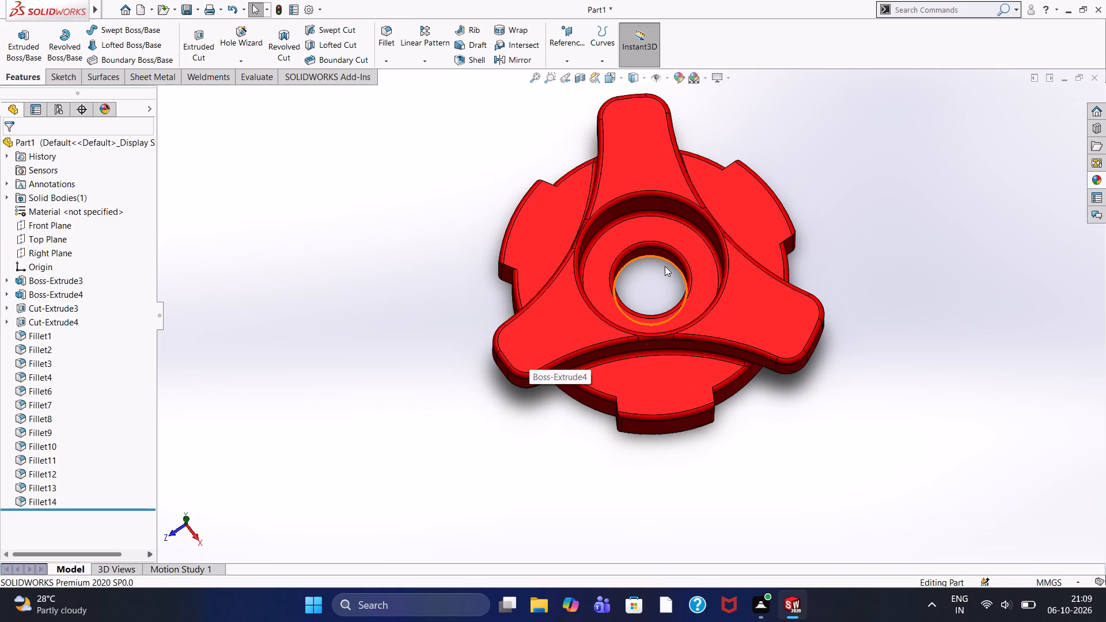
scroll(665, 266, "down", 4)
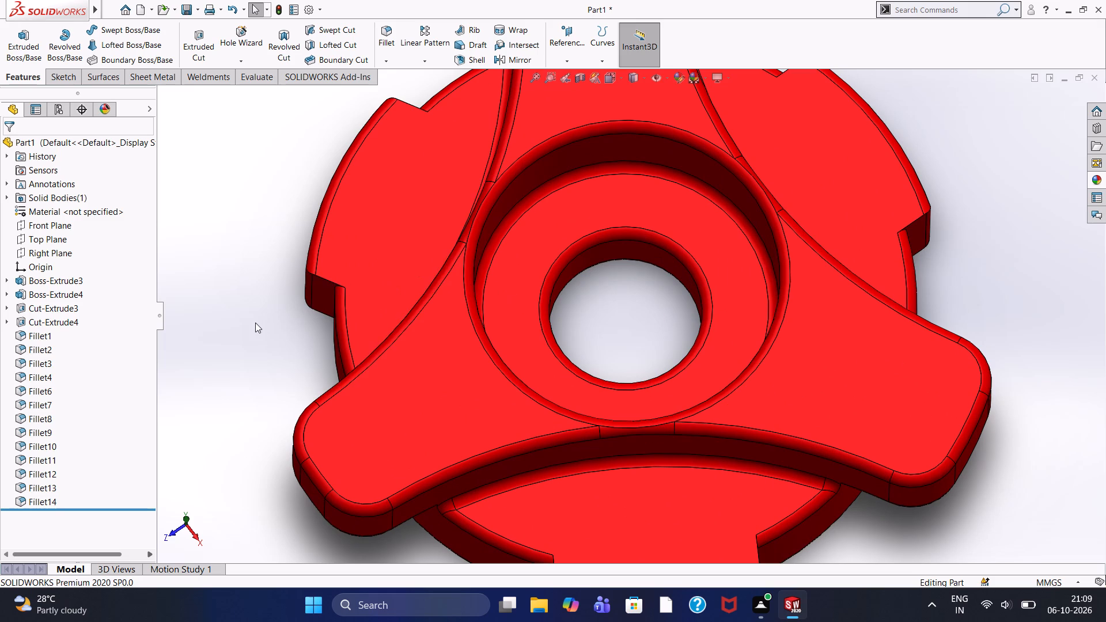
Fillet the two inner corner edges where one projecting rim tab of the base disc meets the recessed rim, with a 2 mm radius.
middle_click_drag(255, 323, 418, 269)
scroll(215, 367, "up", 3)
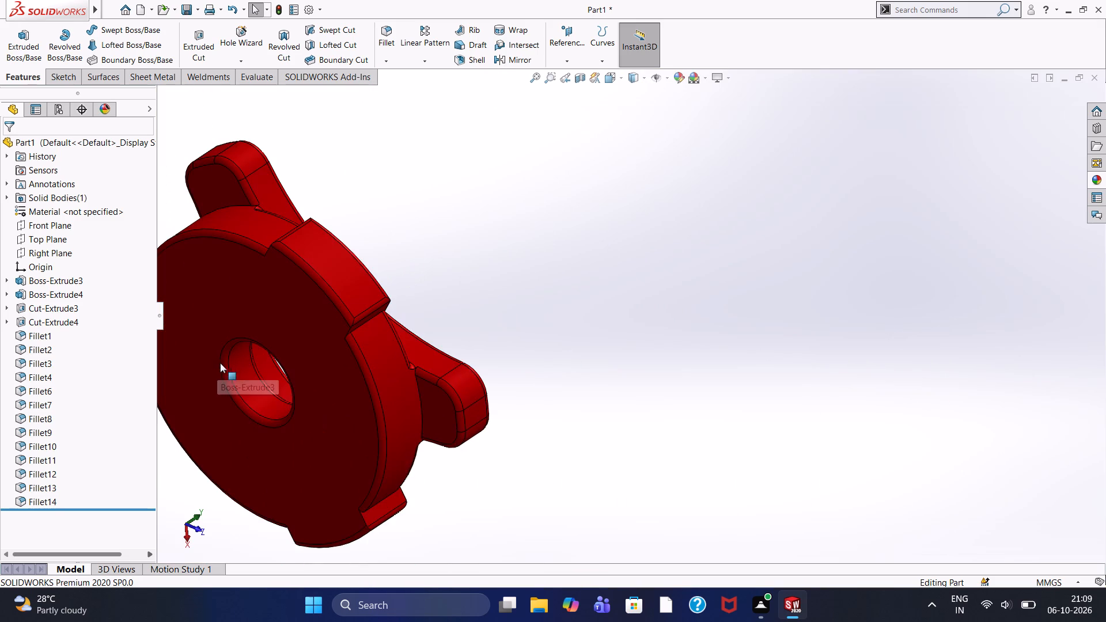
scroll(242, 367, "down", 5)
scroll(256, 366, "up", 3)
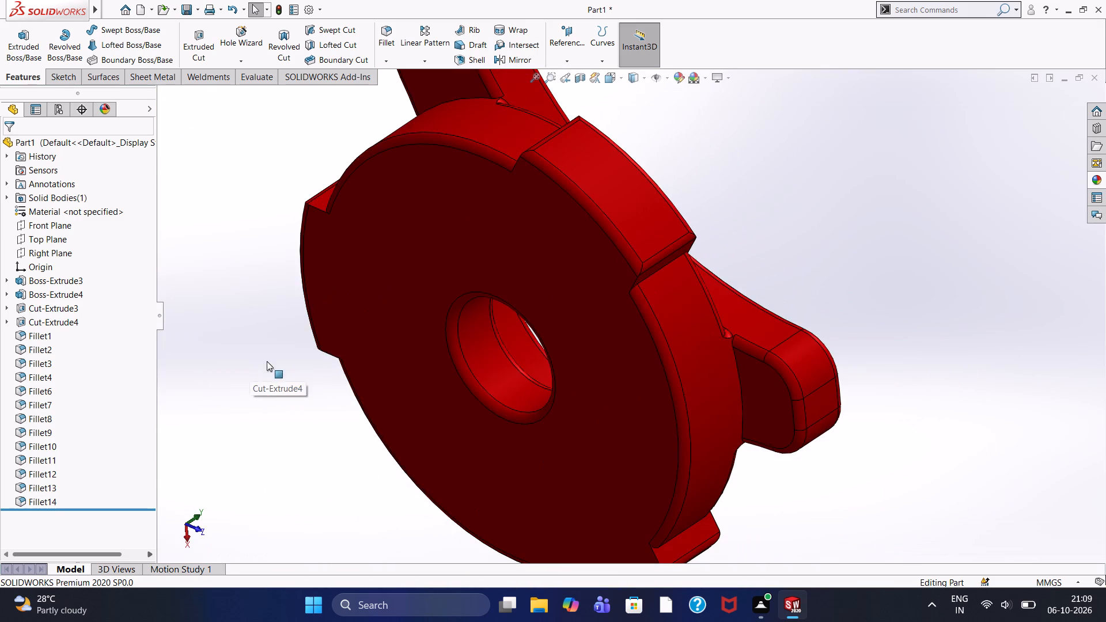
scroll(276, 356, "up", 2)
middle_click_drag(339, 378, 300, 355)
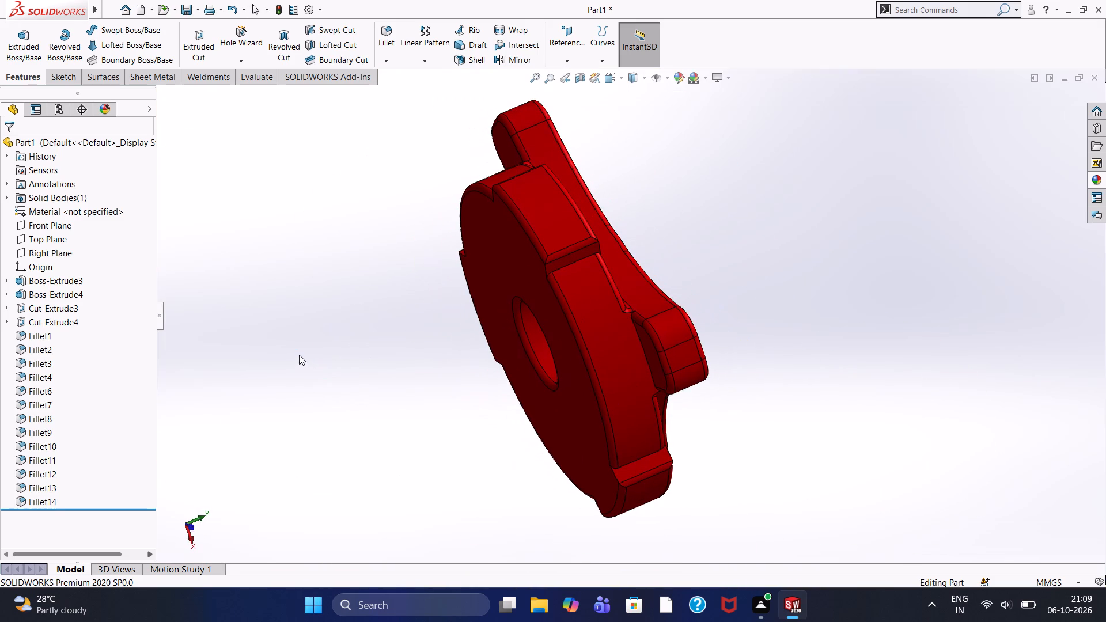
middle_click_drag(416, 392, 395, 367)
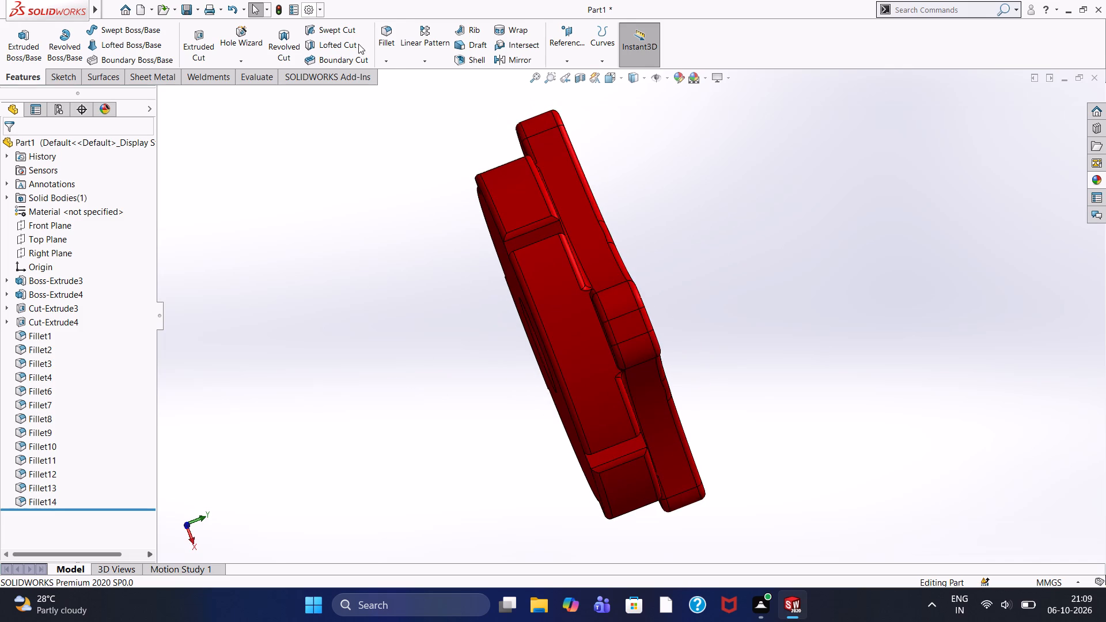
left_click(391, 29)
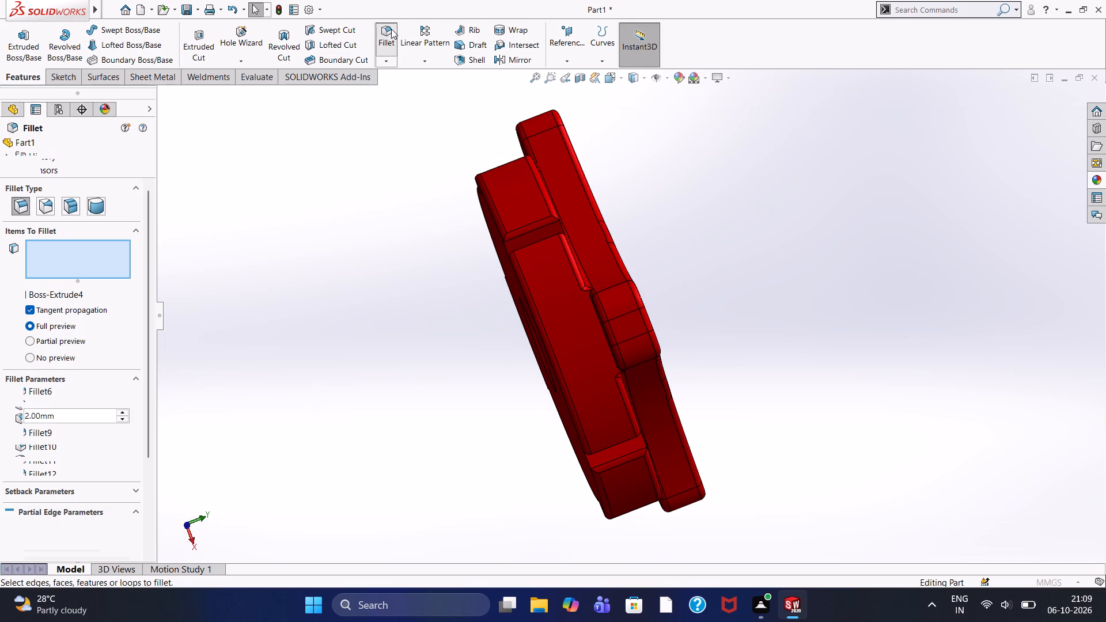
left_click(612, 445)
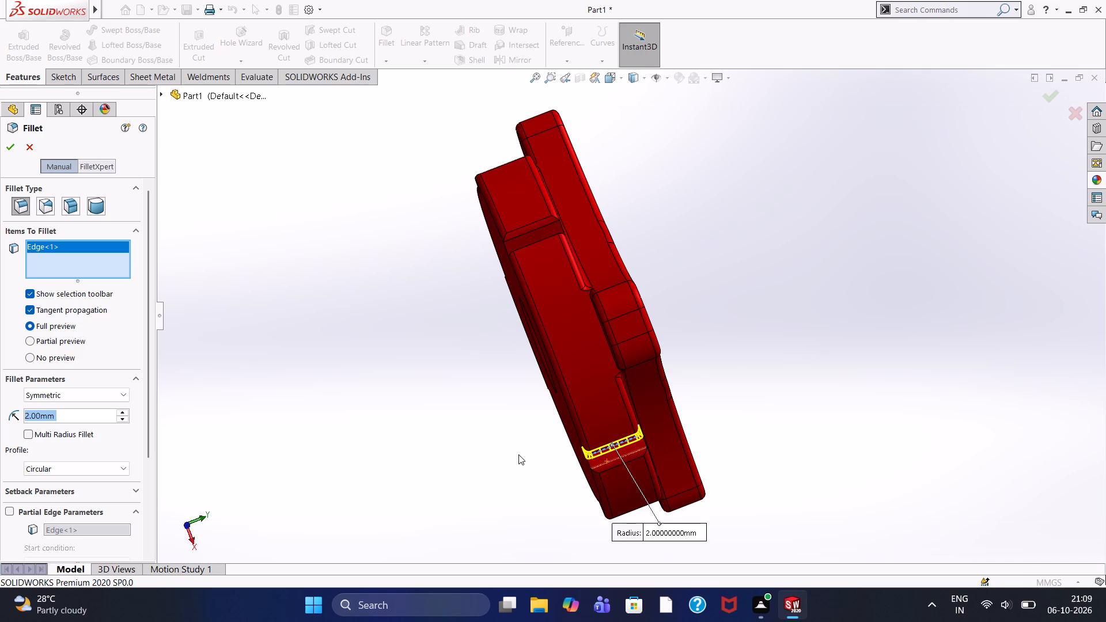
middle_click_drag(507, 435, 400, 257)
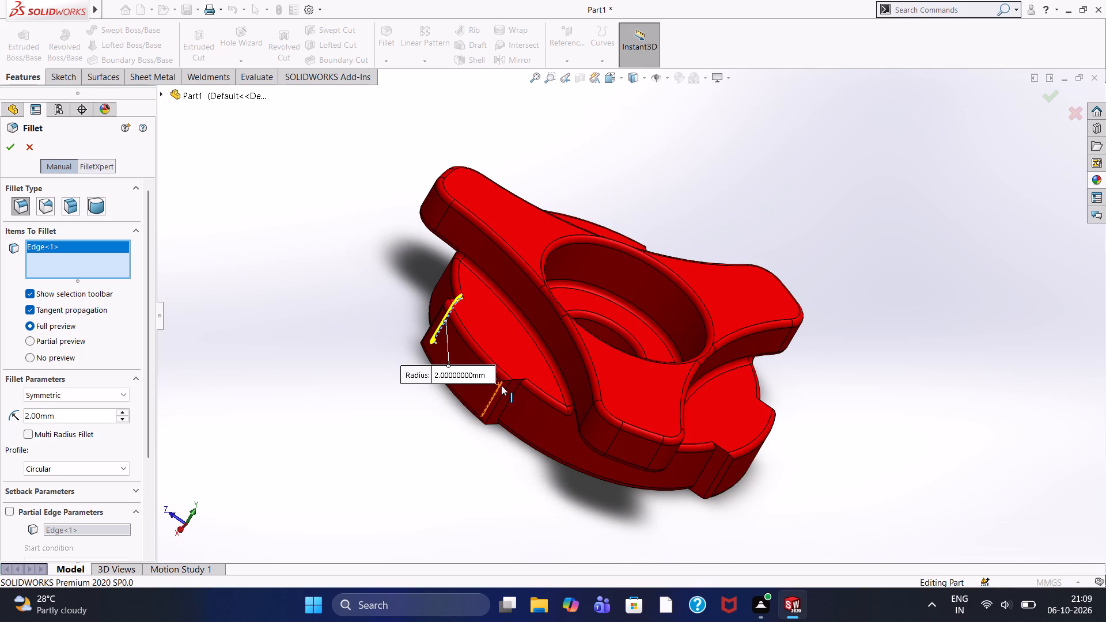
left_click(510, 397)
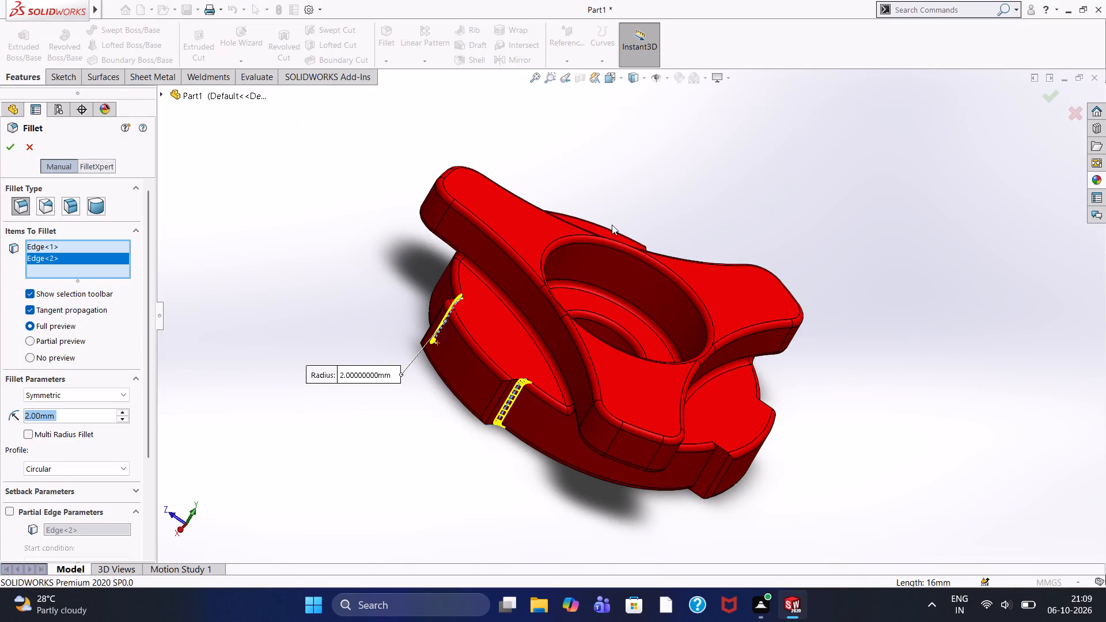
left_click(5, 150)
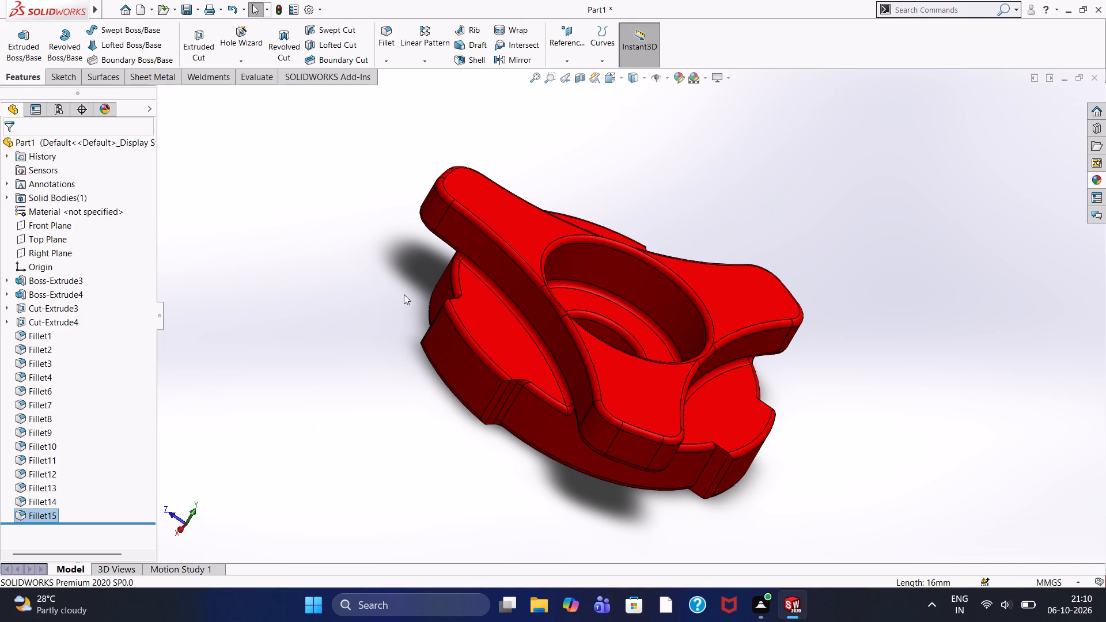
Fillet the two inner corner edges on either side of a second projecting rim tab of the base disc with a 2 mm radius.
scroll(404, 294, "down", 2)
scroll(404, 294, "up", 2)
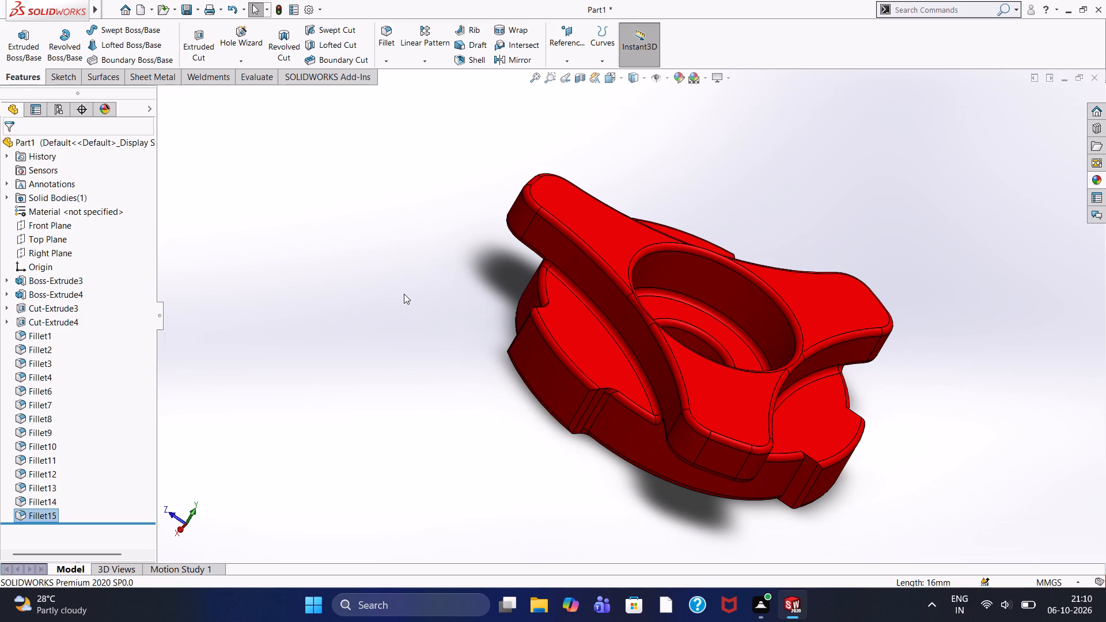
scroll(573, 363, "down", 2)
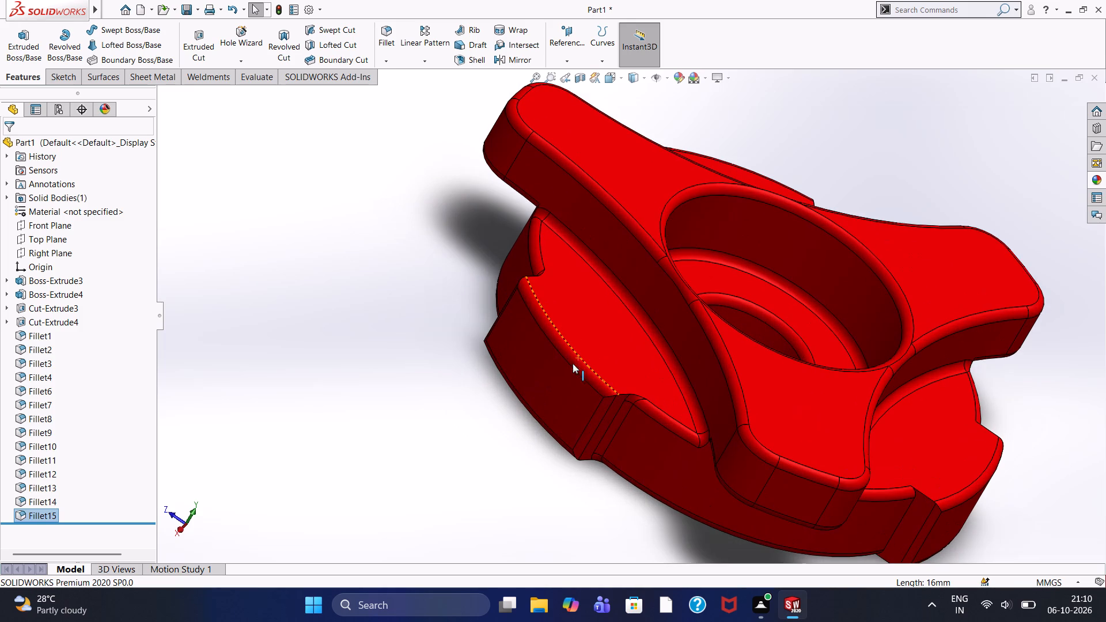
middle_click_drag(285, 294, 343, 422)
scroll(432, 365, "up", 2)
middle_click_drag(427, 272, 436, 318)
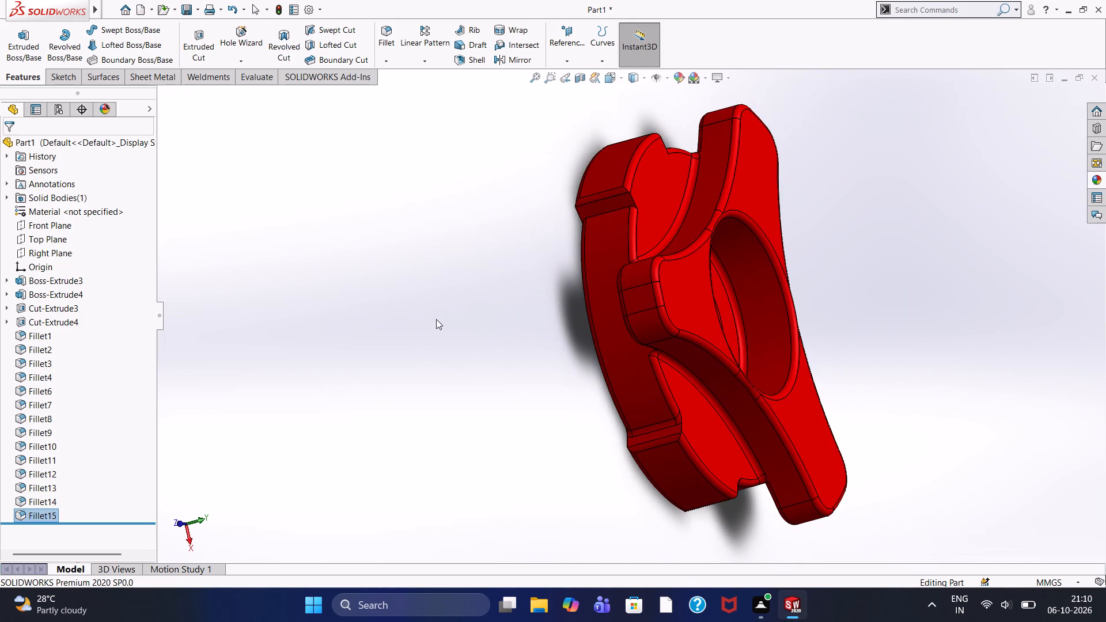
left_click(384, 33)
left_click(614, 209)
middle_click_drag(457, 155, 543, 379)
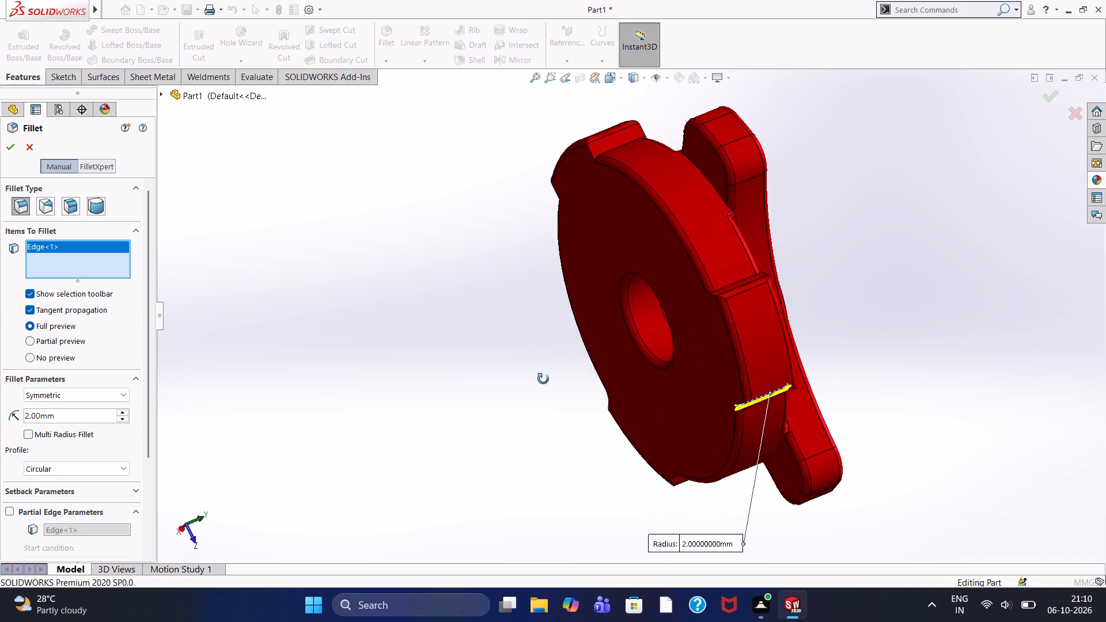
middle_click_drag(543, 379, 528, 553)
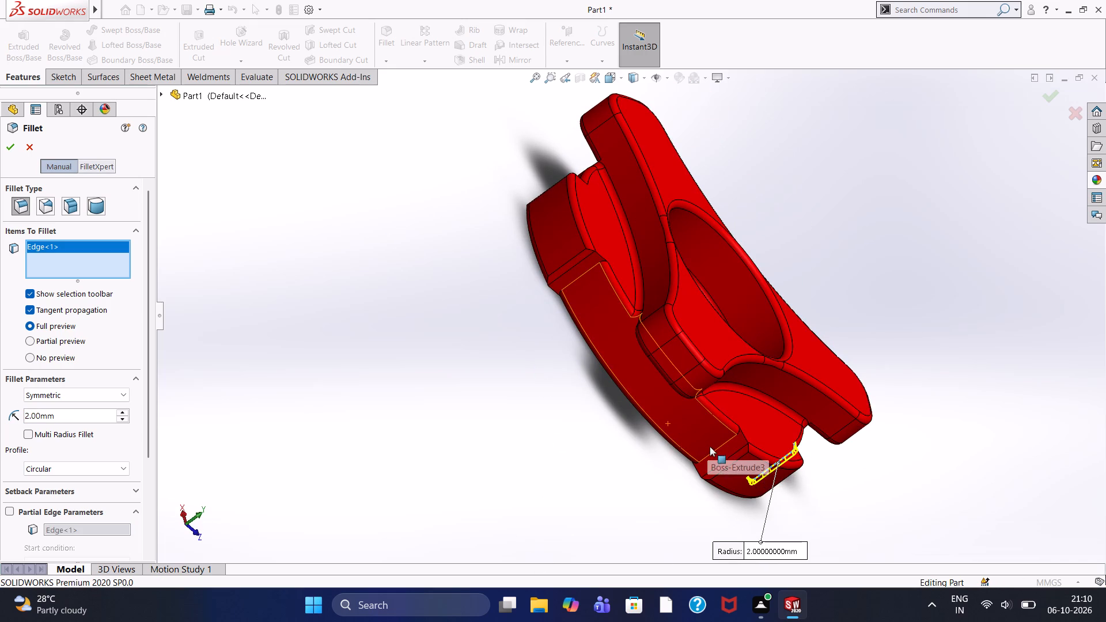
left_click(715, 449)
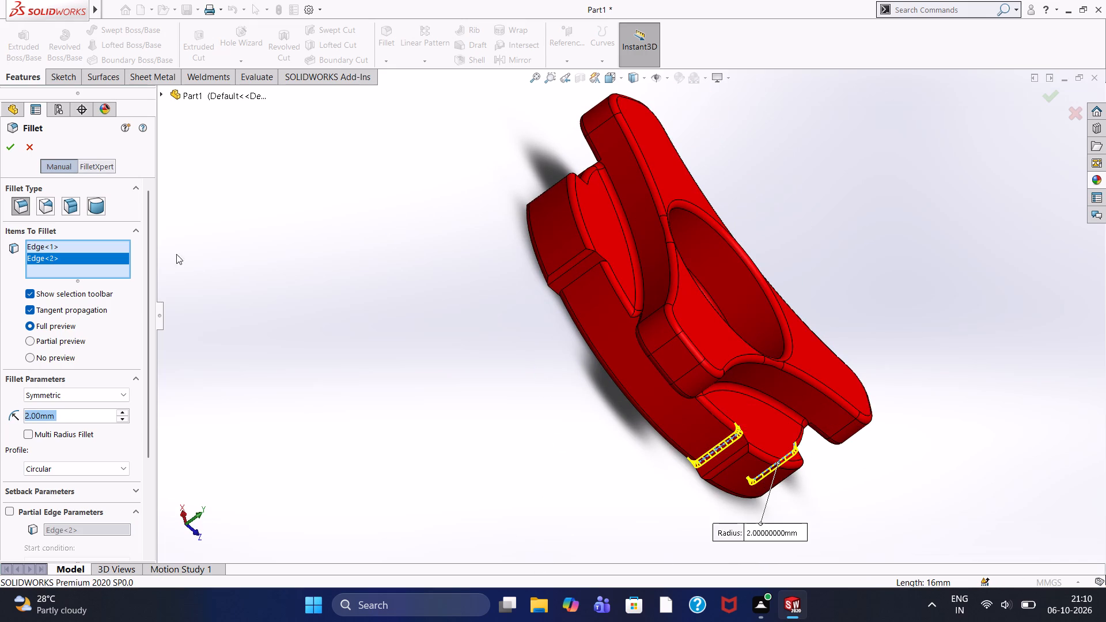
left_click(15, 150)
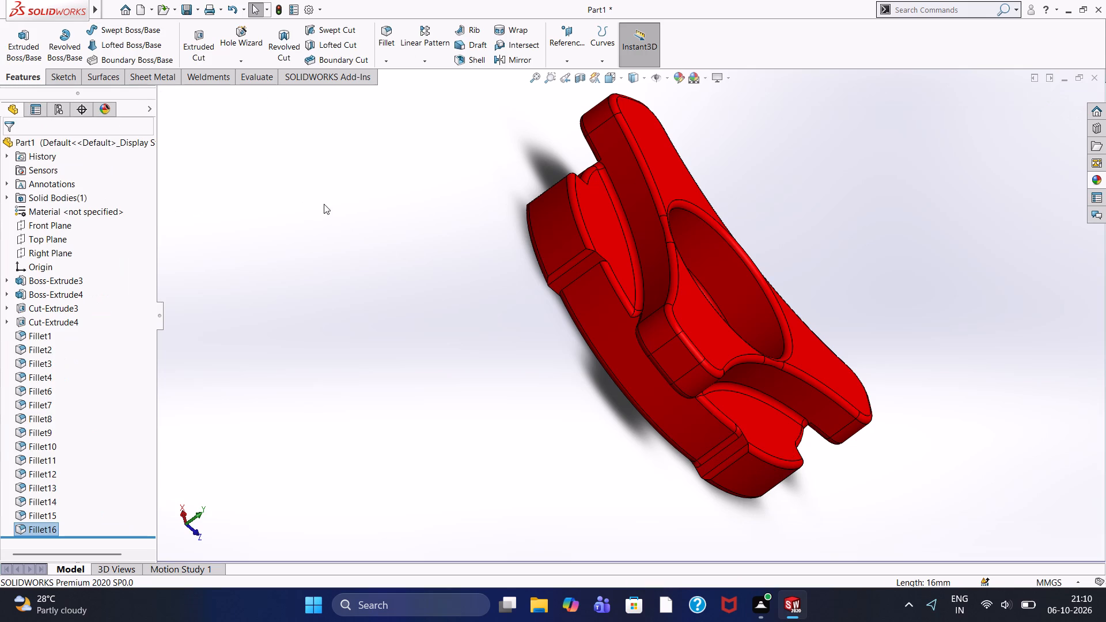
Fillet the two inner corner edges on either side of the third projecting rim tab of the base disc with a 2 mm radius.
scroll(578, 322, "down", 3)
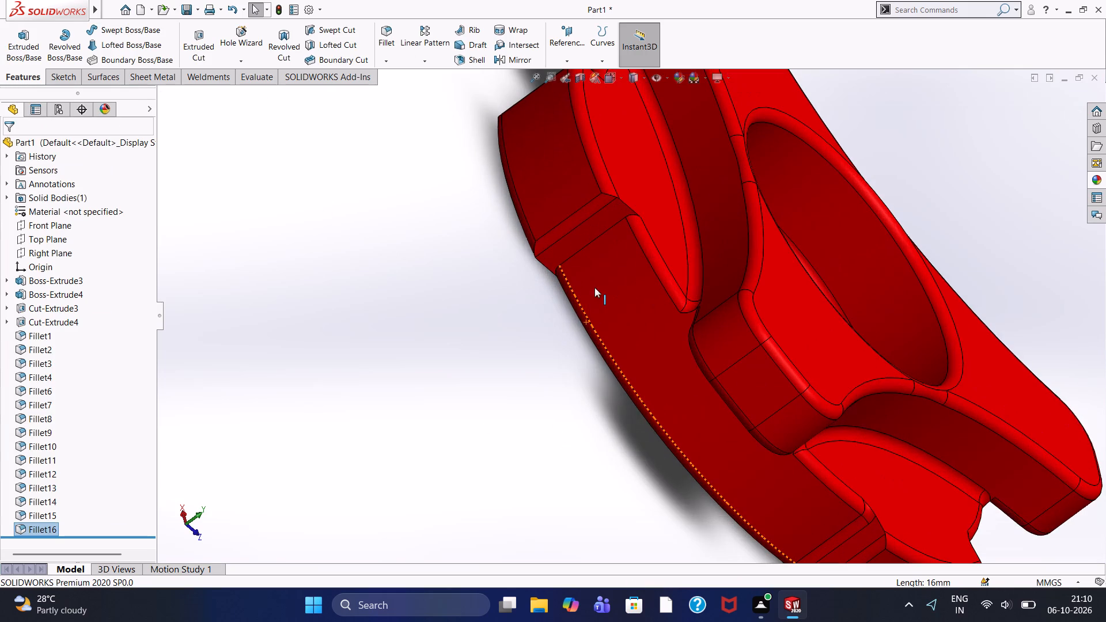
scroll(592, 272, "up", 2)
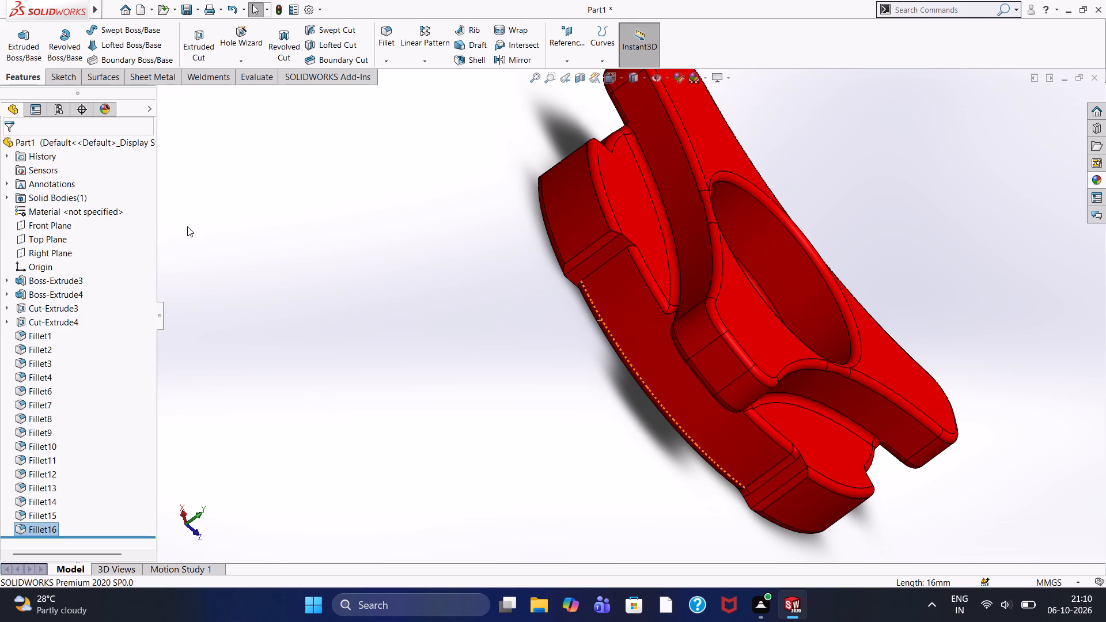
left_click(388, 31)
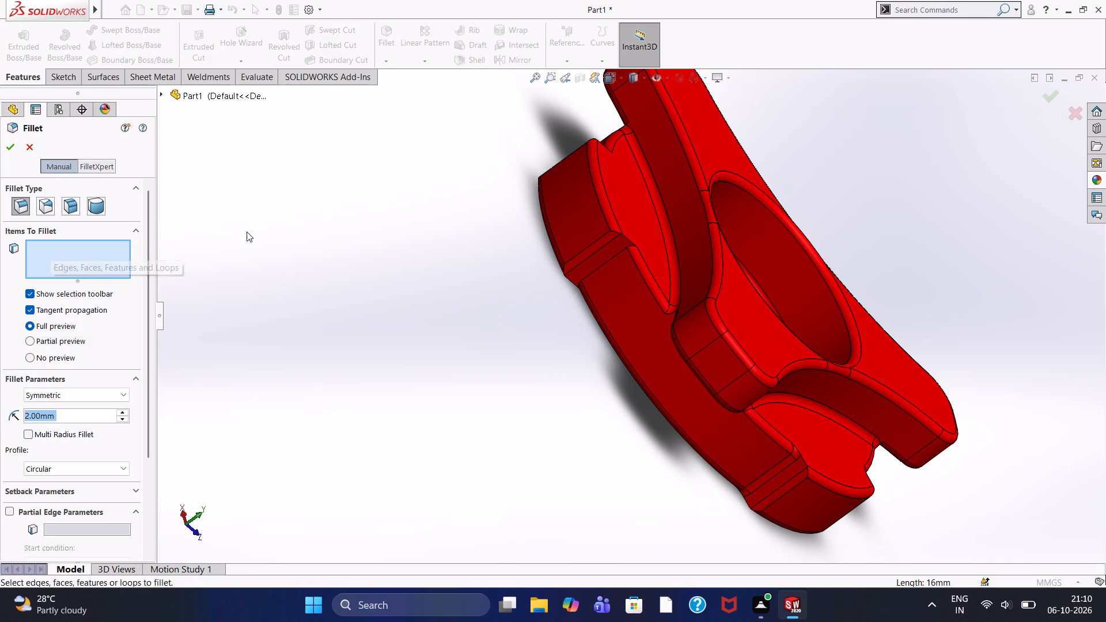
left_click(603, 266)
middle_click_drag(437, 187, 440, 194)
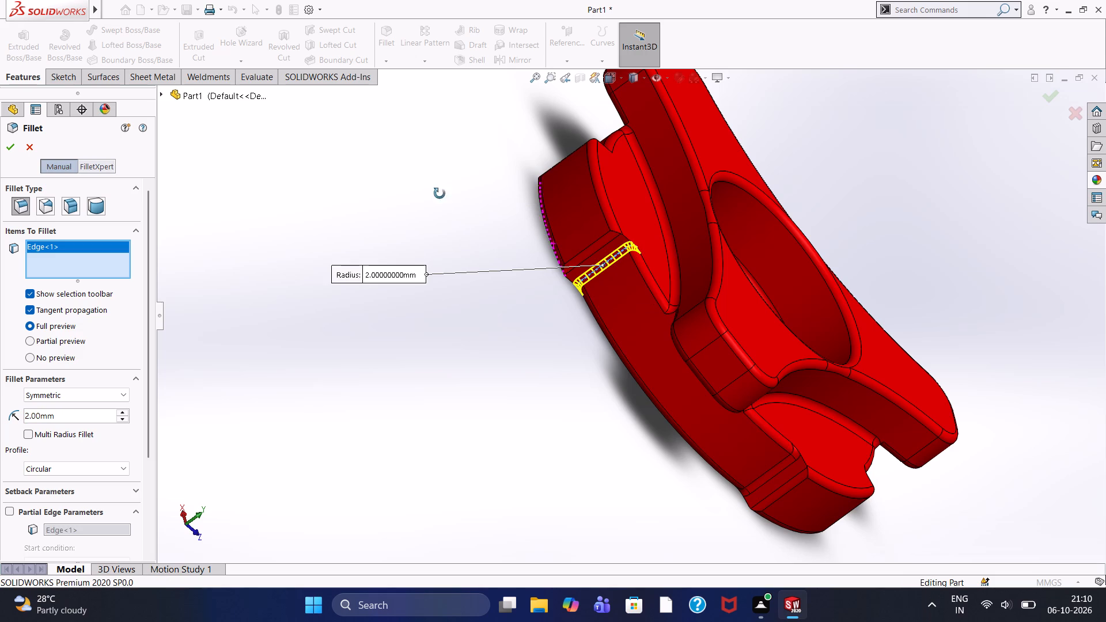
middle_click_drag(440, 194, 480, 450)
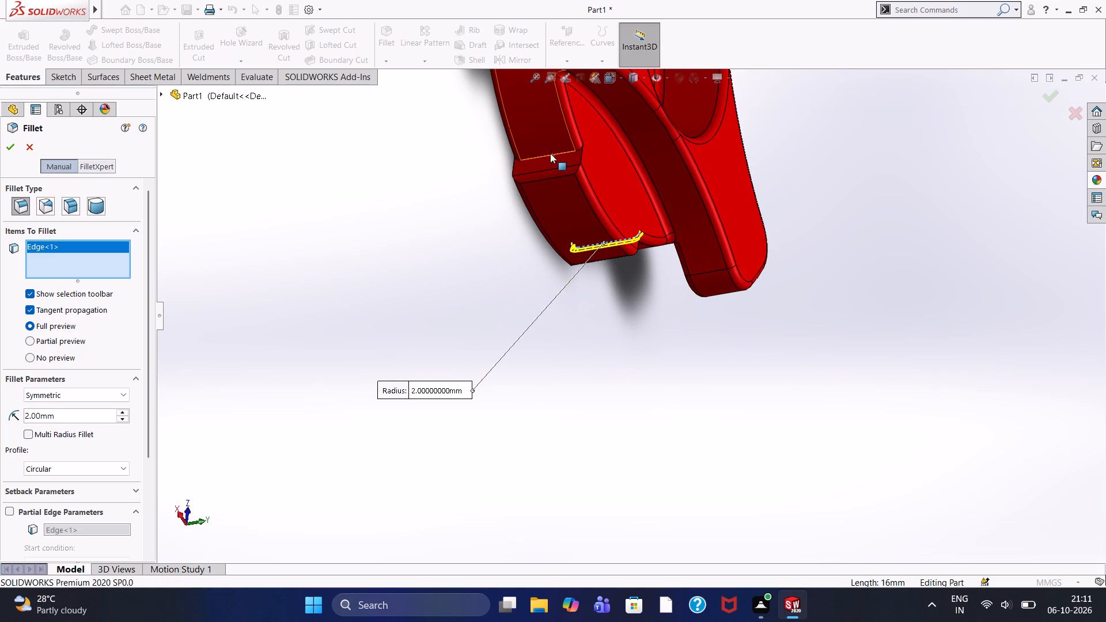
left_click(555, 156)
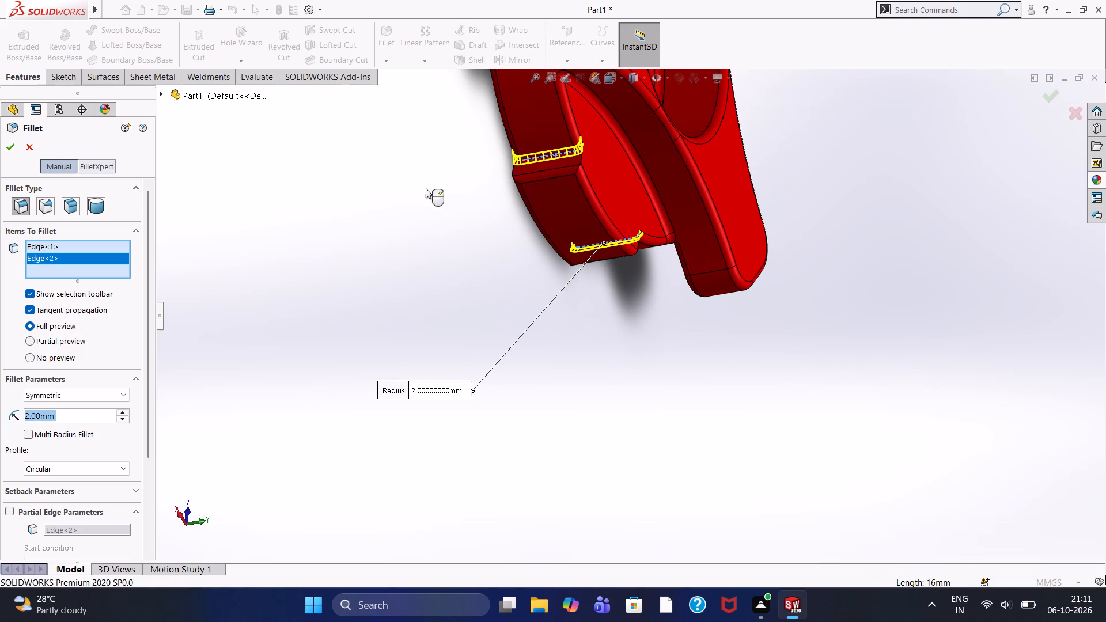
left_click(7, 148)
left_click(413, 215)
Inspect the whole knob from above, checking the three arms, the central bore and the tabs around the base disc rim.
scroll(413, 214, "up", 3)
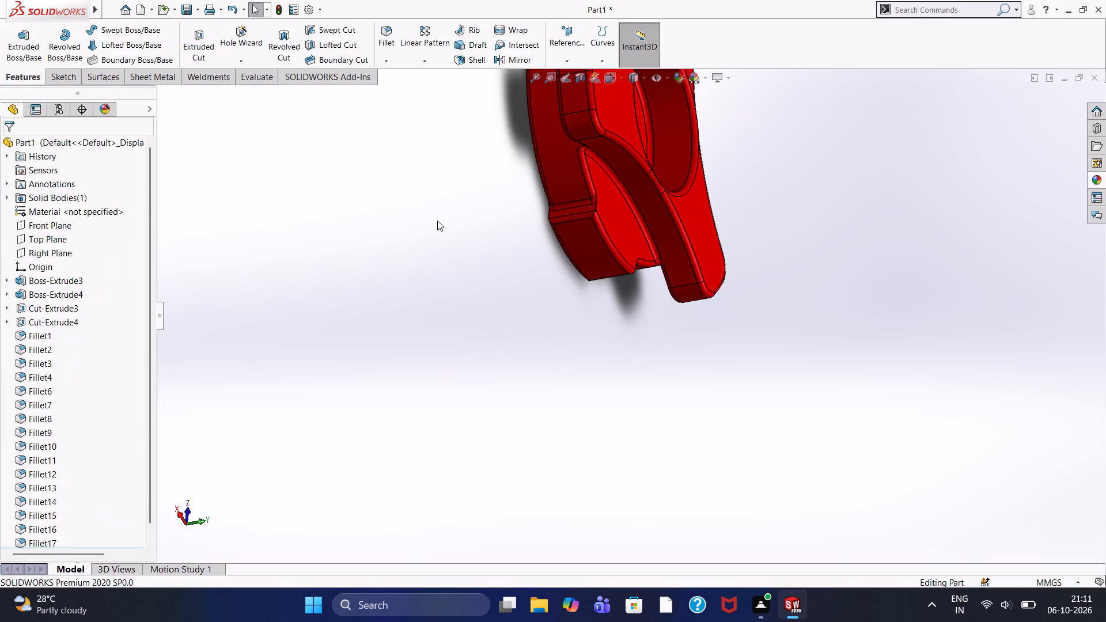
scroll(437, 221, "up", 1)
scroll(530, 161, "down", 4)
scroll(529, 160, "up", 1)
middle_click_drag(529, 160, 458, 195)
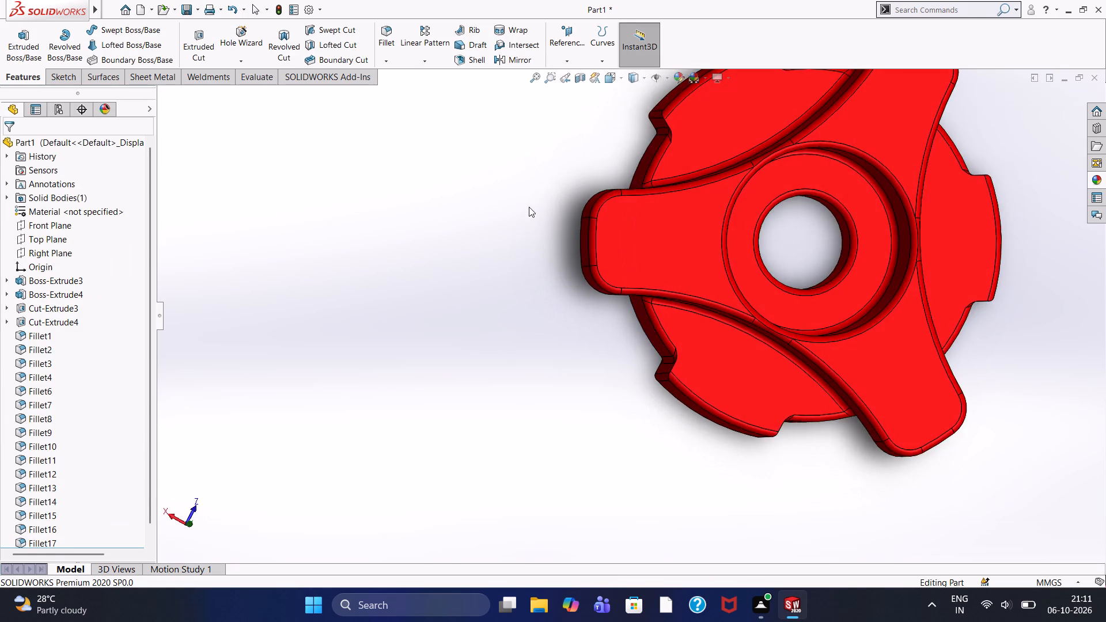
scroll(529, 207, "up", 2)
scroll(681, 280, "up", 7)
scroll(677, 327, "down", 4)
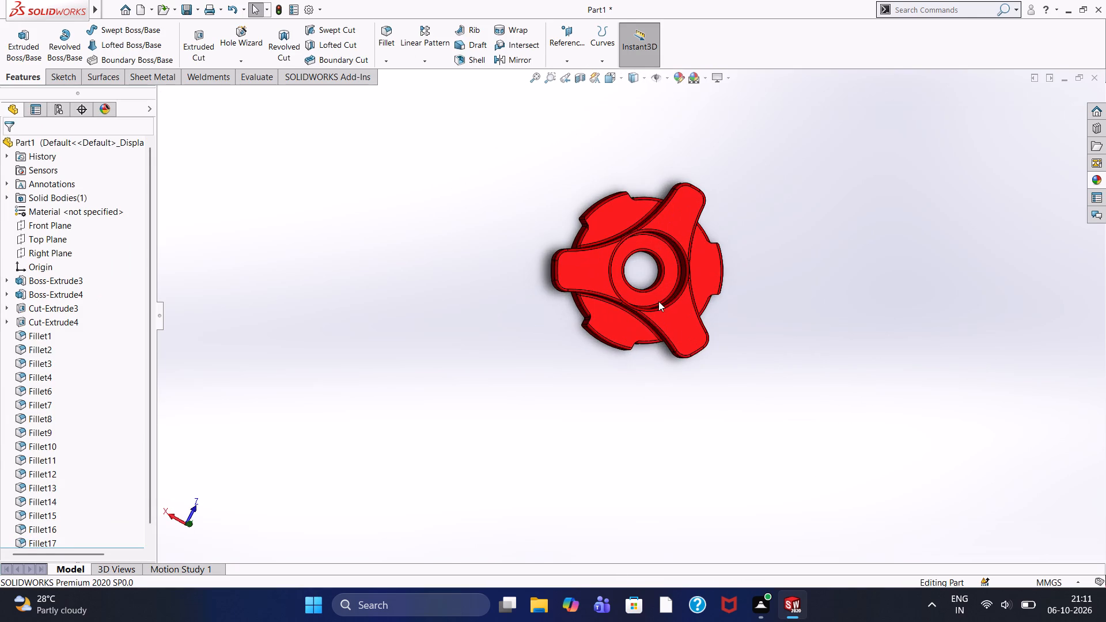
scroll(659, 301, "down", 2)
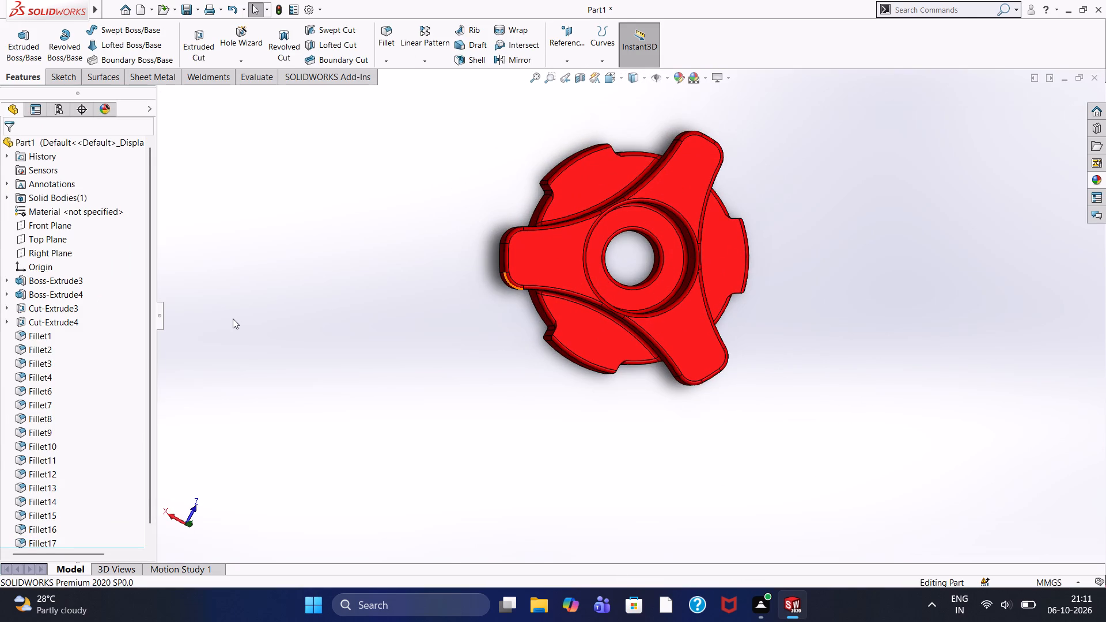
scroll(319, 318, "down", 3)
scroll(319, 318, "up", 3)
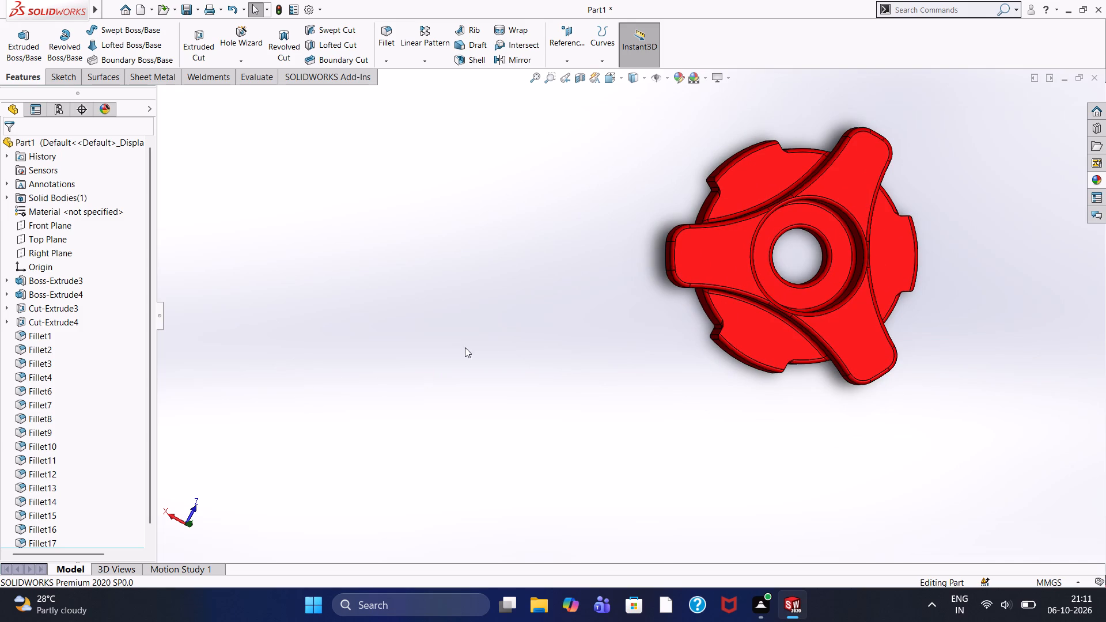
scroll(491, 340, "up", 1)
scroll(694, 356, "up", 3)
scroll(717, 302, "down", 5)
scroll(678, 277, "up", 2)
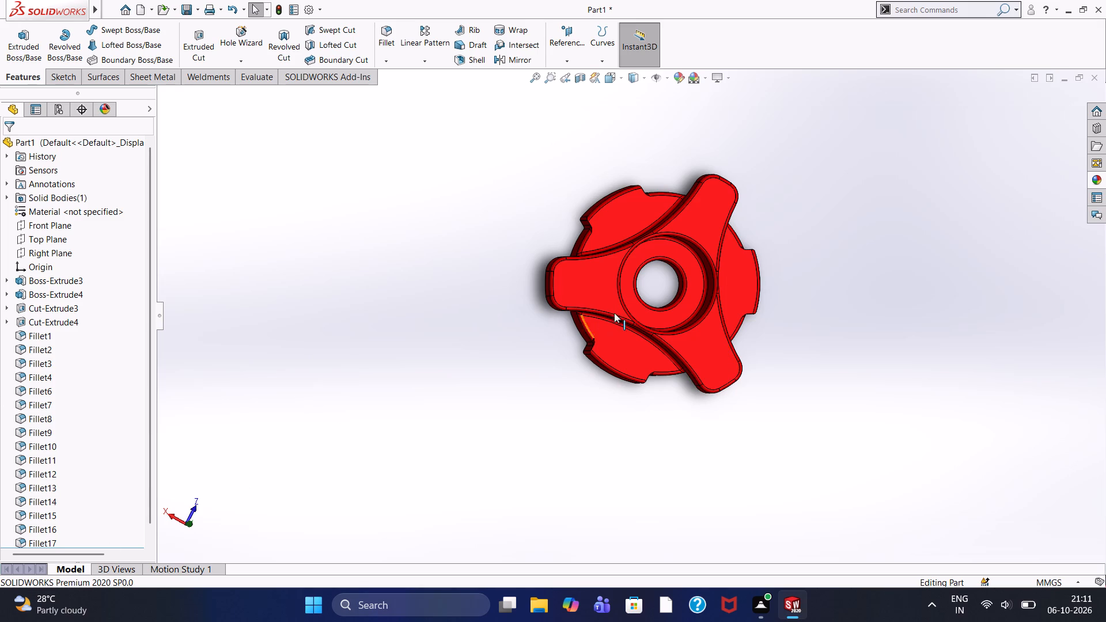
scroll(634, 296, "down", 8)
scroll(679, 278, "up", 3)
scroll(679, 278, "down", 2)
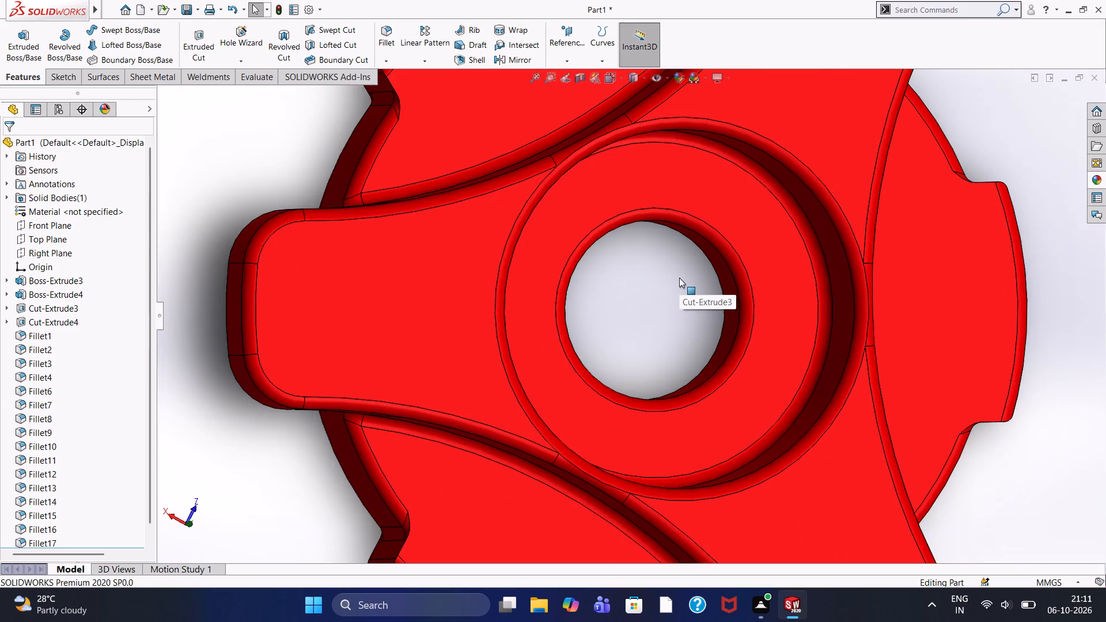
scroll(679, 278, "down", 1)
scroll(664, 282, "up", 3)
scroll(654, 376, "down", 3)
scroll(654, 376, "up", 3)
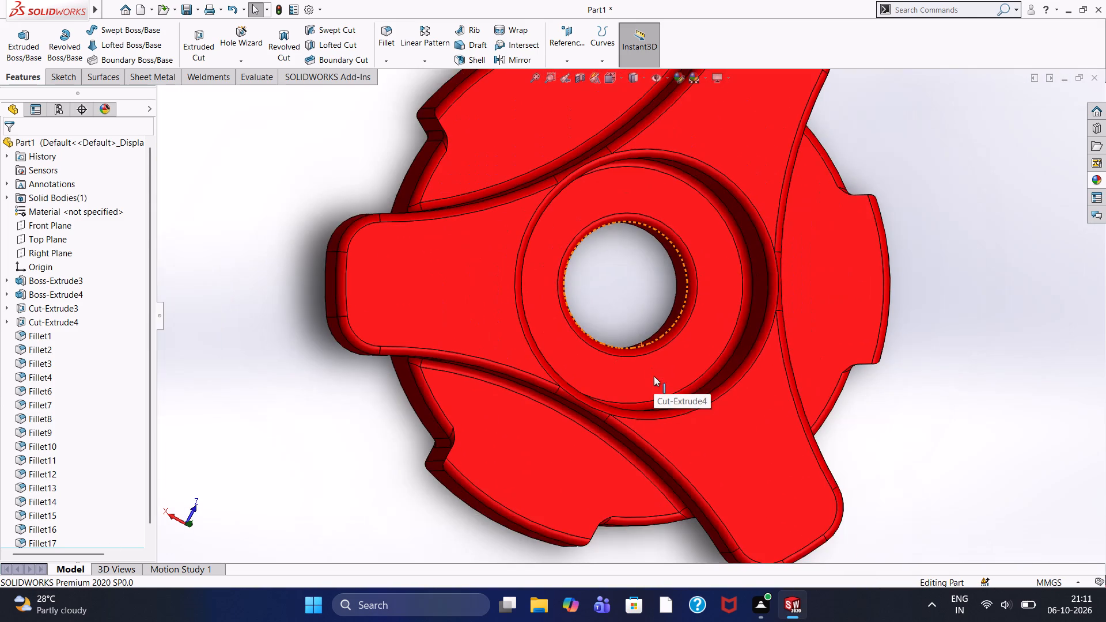
scroll(626, 316, "up", 3)
middle_click_drag(626, 316, 616, 304)
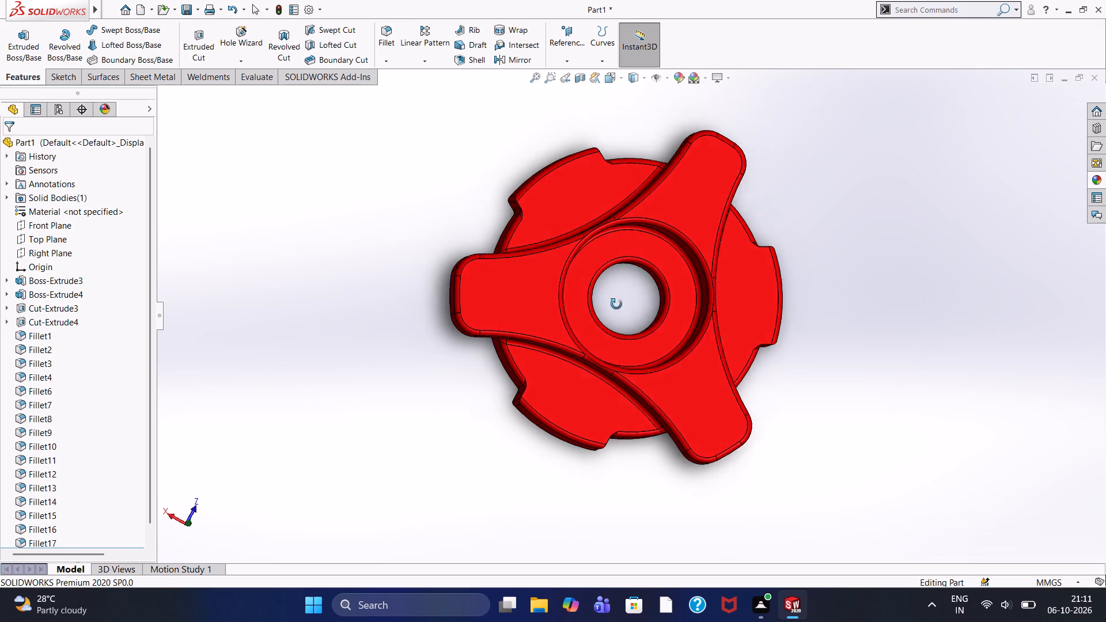
middle_click_drag(616, 304, 608, 284)
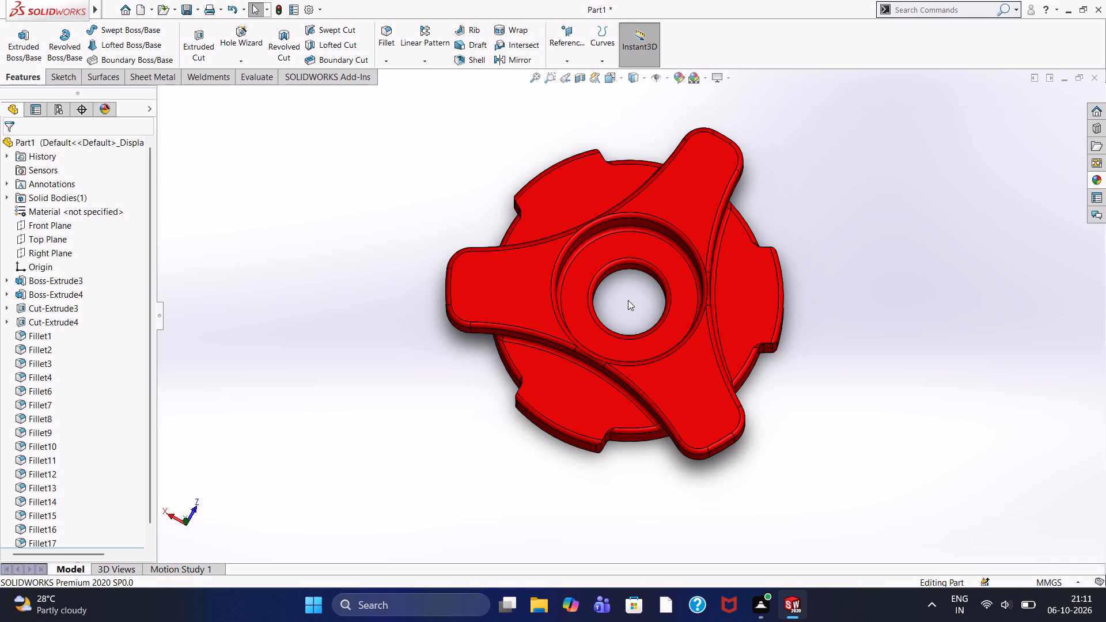
Examine the knob's stepped central bore and arm outlines from slightly oblique above, both close up and as a whole.
scroll(628, 300, "down", 2)
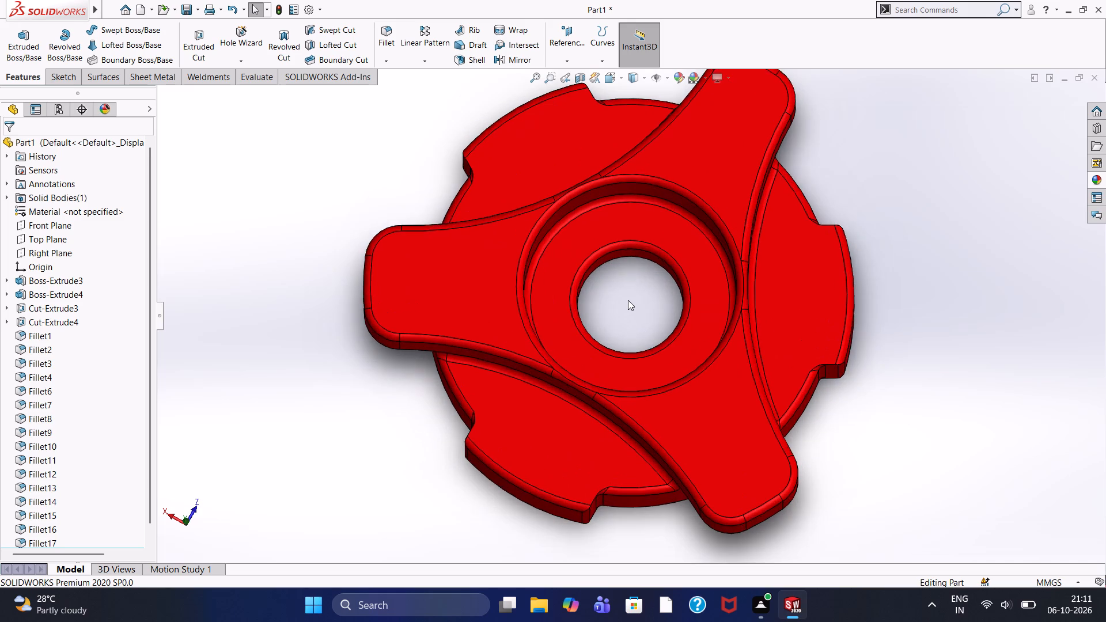
scroll(628, 300, "up", 1)
scroll(628, 300, "down", 2)
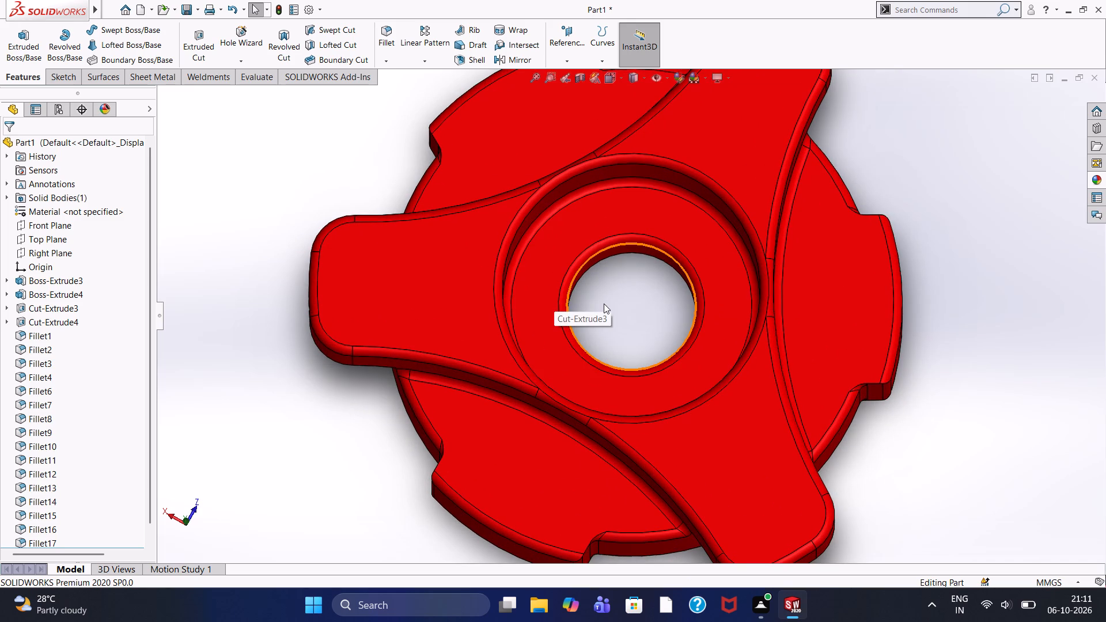
scroll(619, 302, "down", 3)
scroll(619, 302, "up", 3)
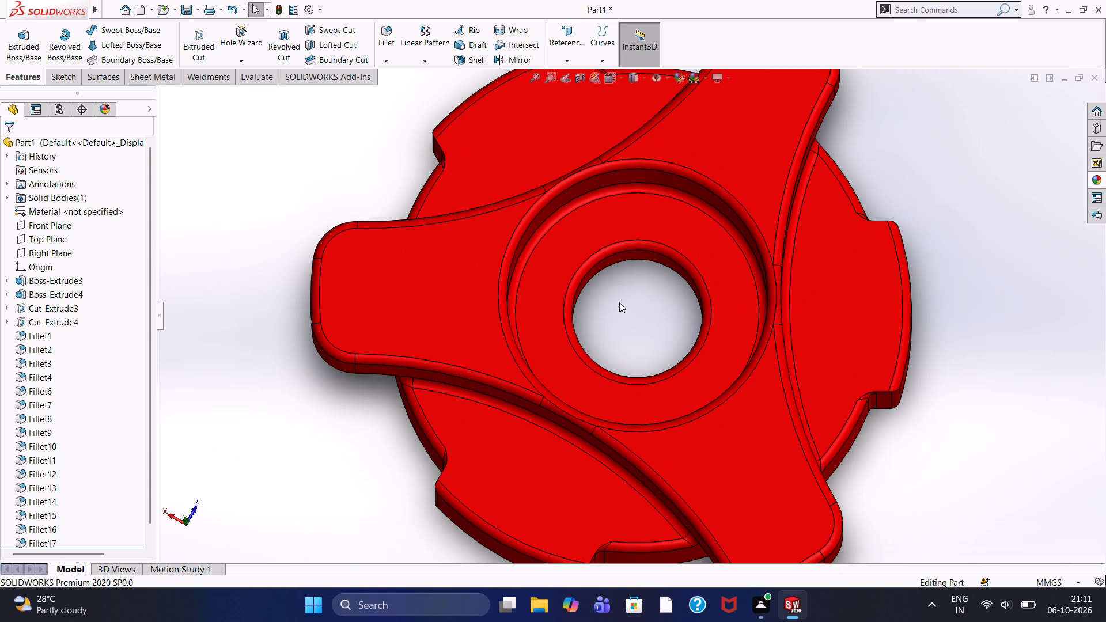
scroll(619, 302, "down", 1)
scroll(619, 301, "up", 2)
scroll(619, 301, "down", 2)
scroll(619, 301, "up", 1)
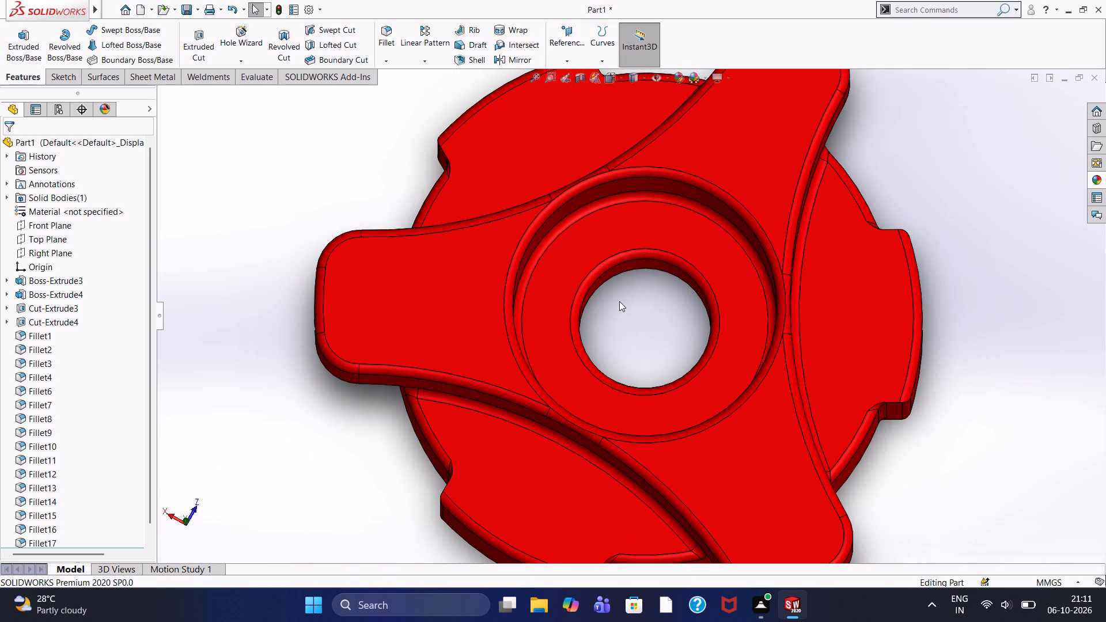
scroll(619, 301, "down", 2)
scroll(619, 301, "up", 2)
scroll(619, 301, "down", 2)
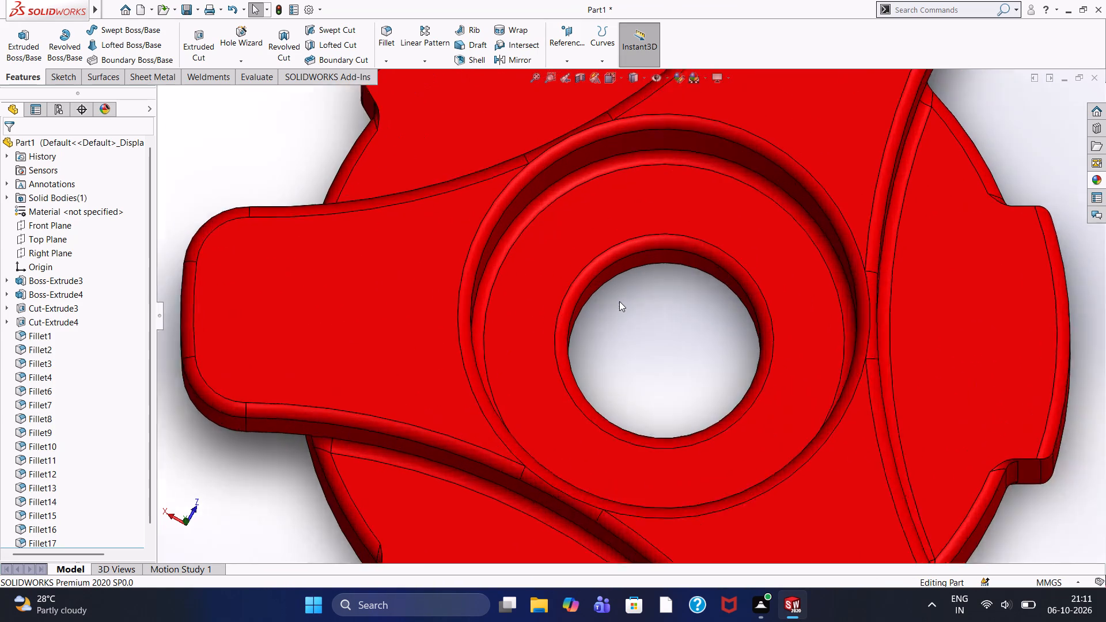
scroll(619, 301, "down", 1)
scroll(619, 301, "up", 3)
scroll(619, 301, "down", 3)
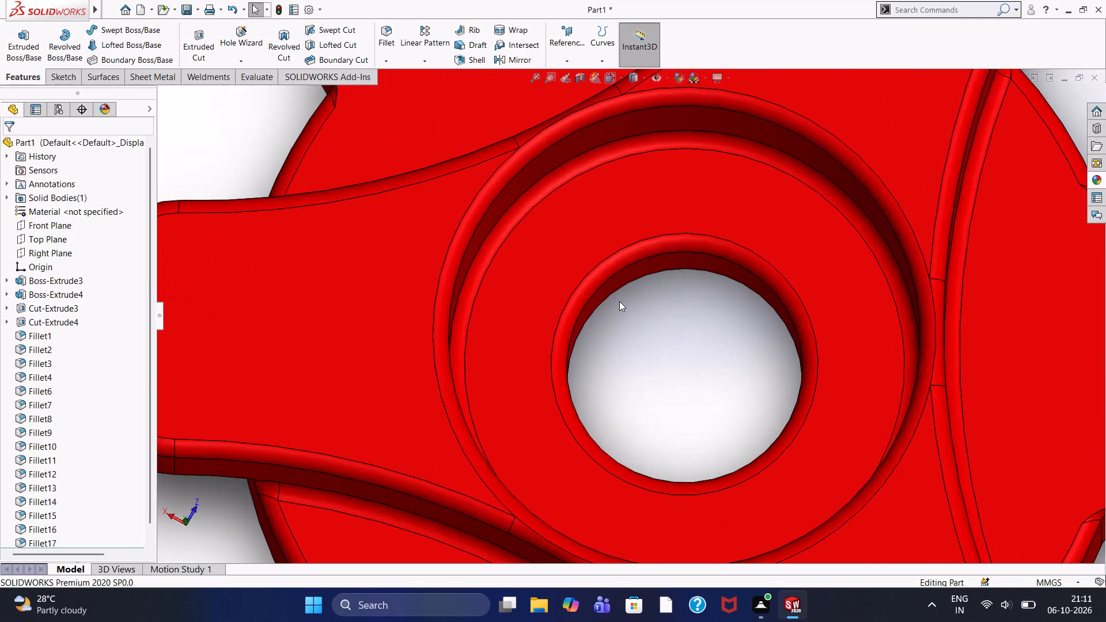
scroll(619, 301, "up", 1)
scroll(619, 301, "down", 2)
scroll(619, 301, "up", 2)
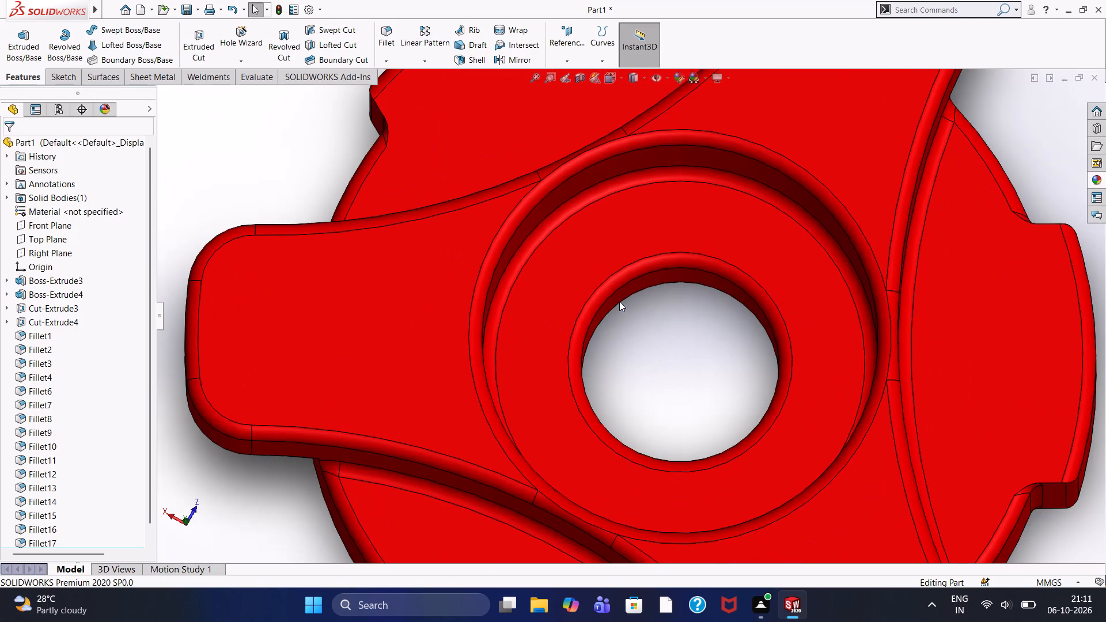
scroll(619, 301, "down", 2)
scroll(619, 301, "up", 1)
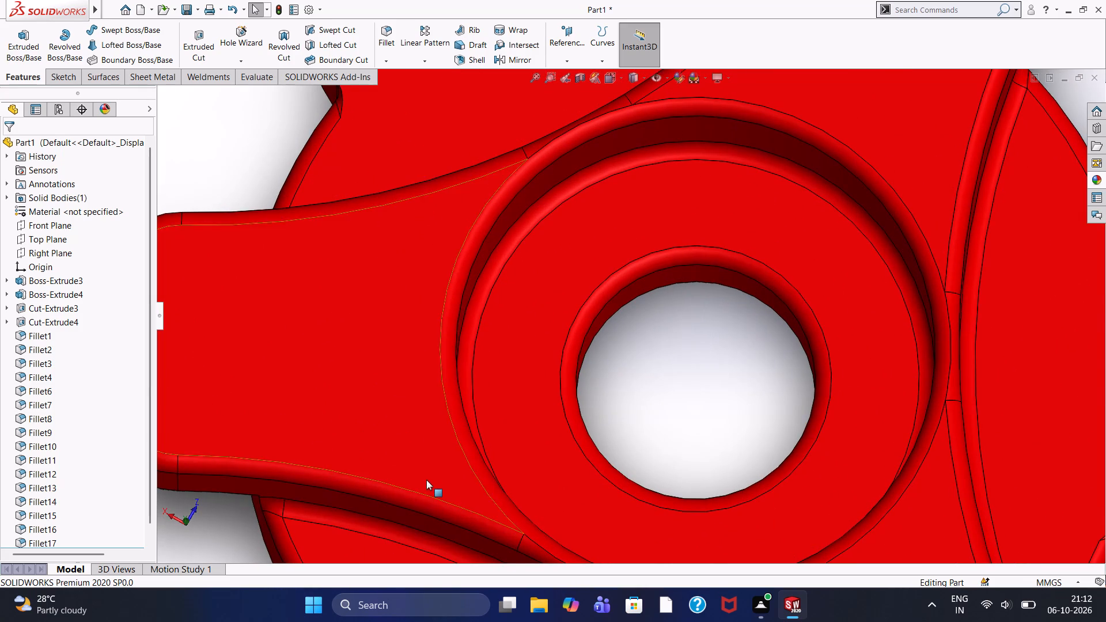
scroll(426, 480, "up", 1)
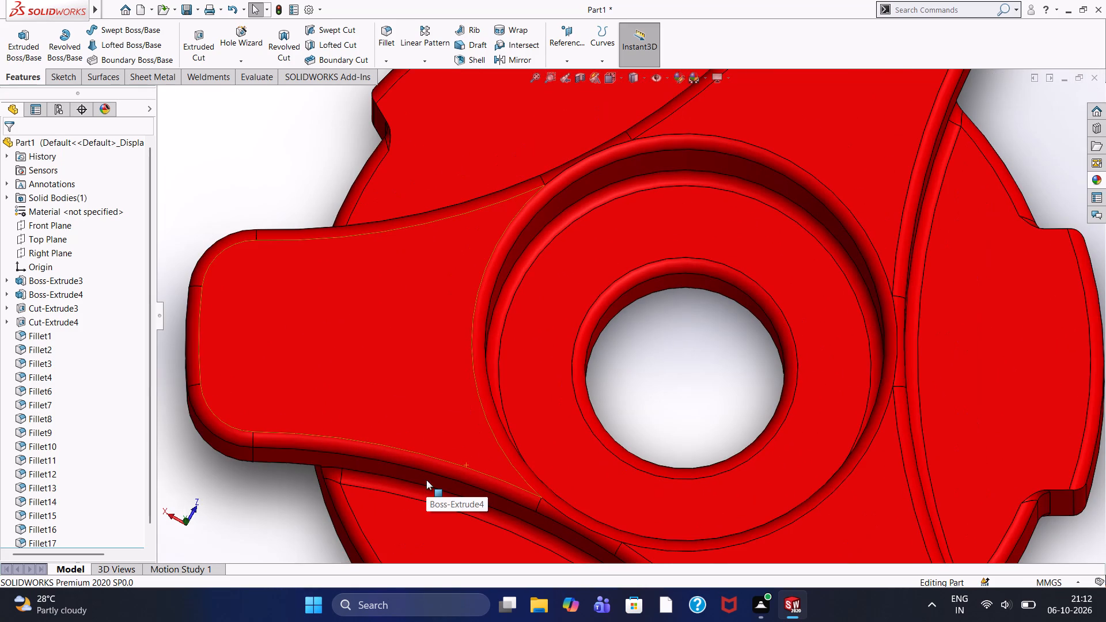
scroll(426, 480, "down", 4)
scroll(441, 476, "up", 4)
scroll(567, 422, "up", 7)
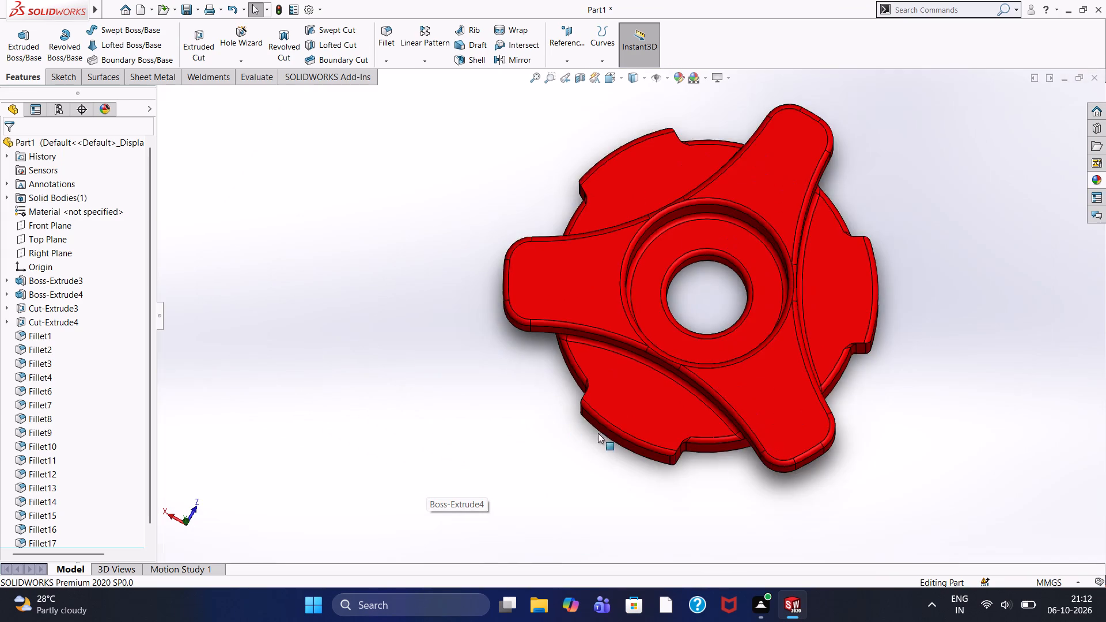
scroll(691, 449, "up", 4)
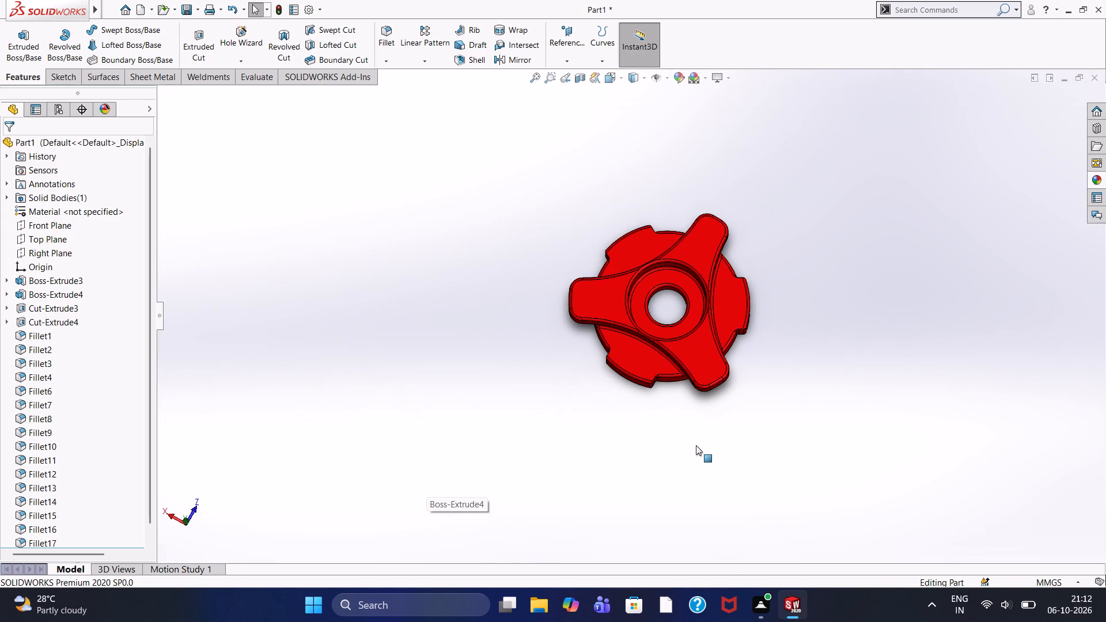
Fillet the edge where the underside of one arm meets the rim of the base disc with a 2 mm radius.
middle_click_drag(696, 445, 559, 337)
scroll(559, 337, "up", 1)
scroll(712, 318, "down", 8)
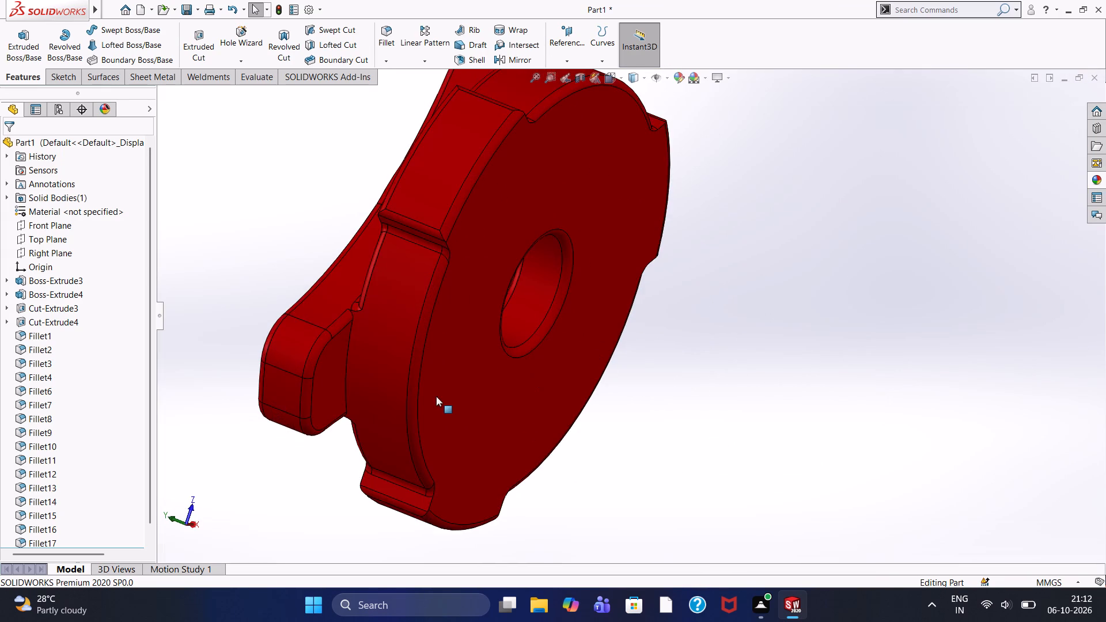
scroll(442, 392, "down", 1)
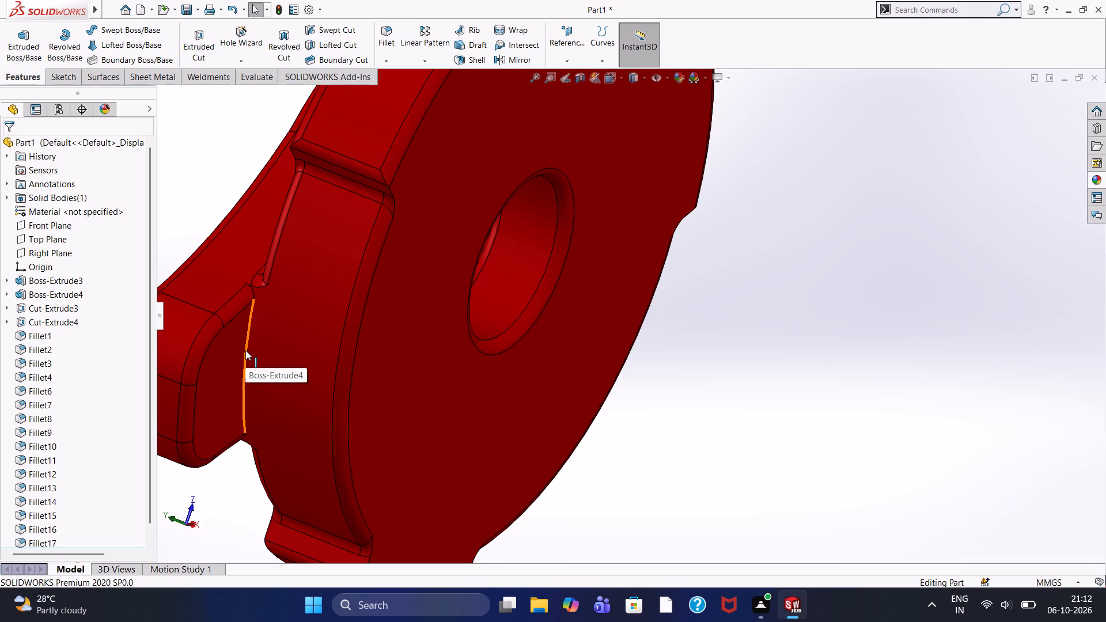
left_click(387, 32)
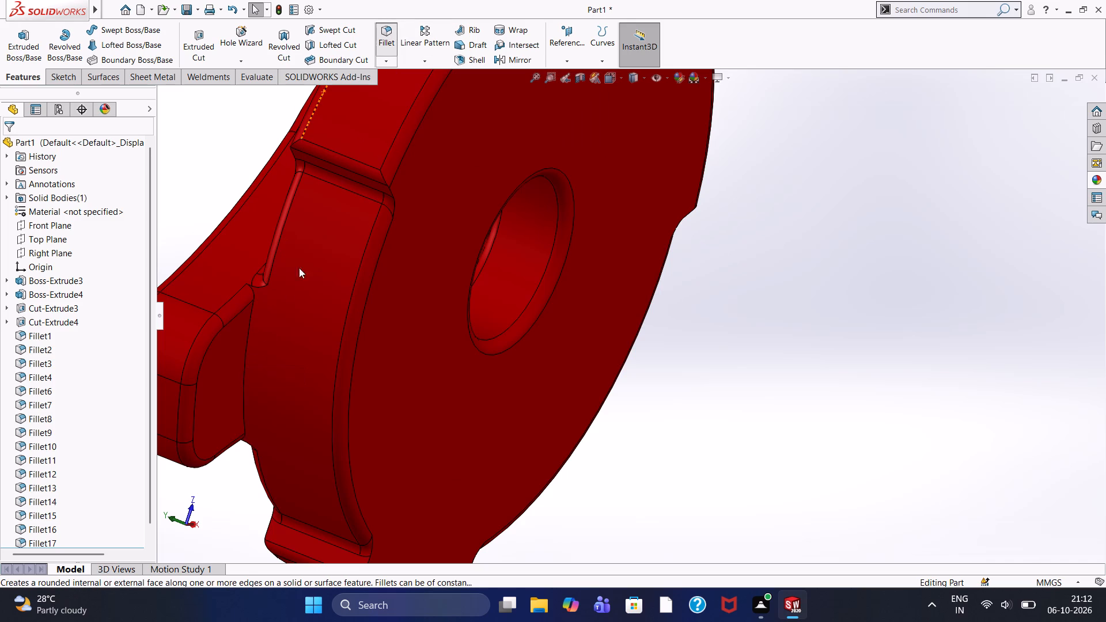
left_click(247, 353)
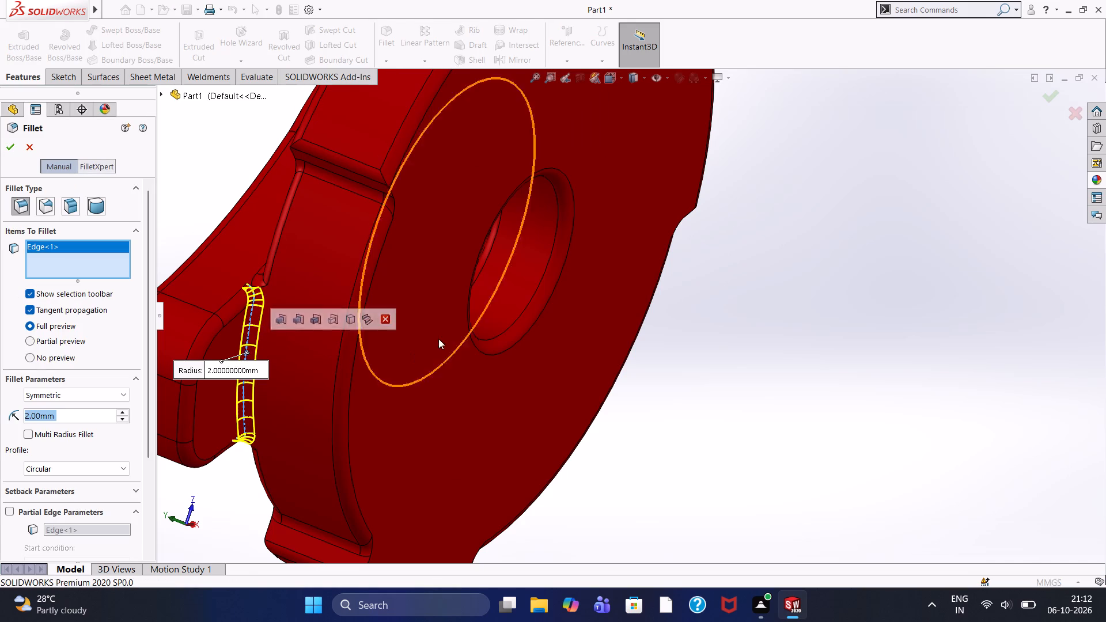
scroll(501, 262, "up", 4)
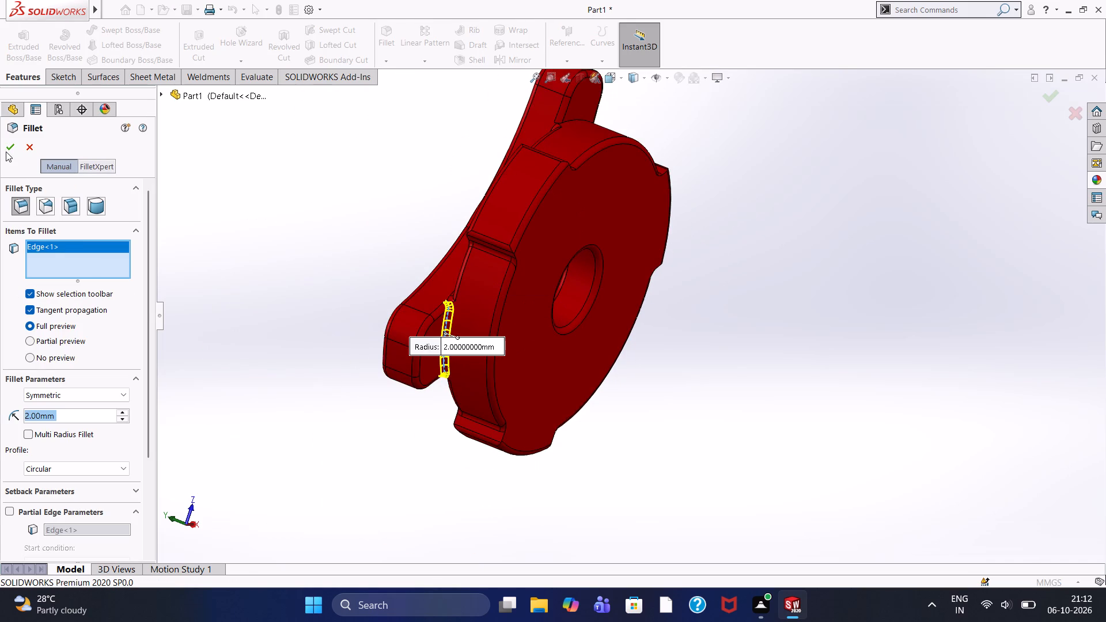
left_click(6, 150)
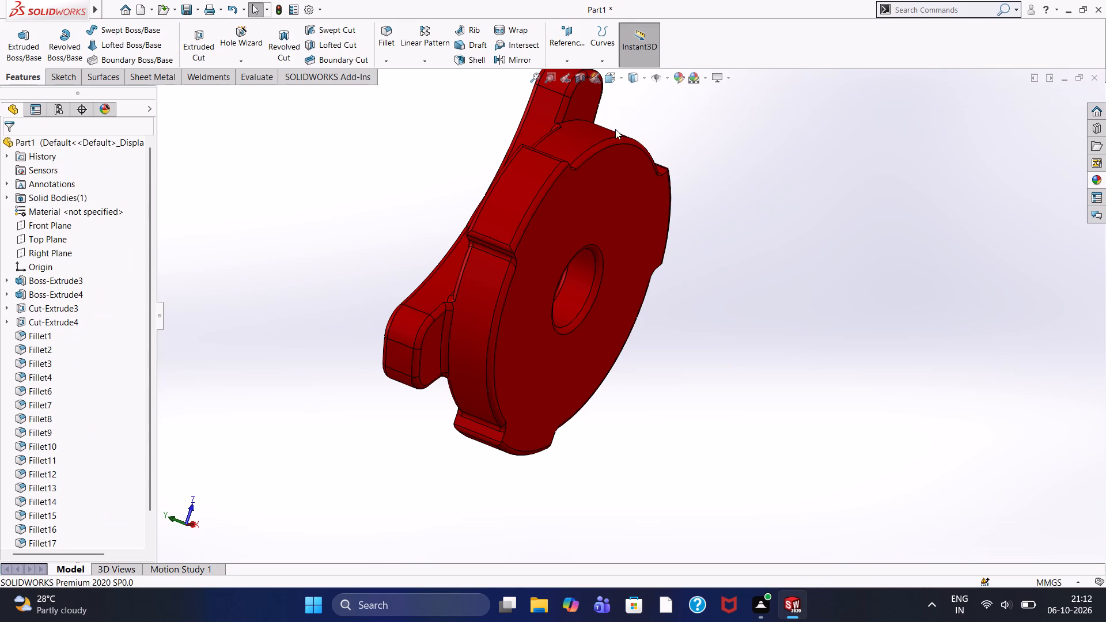
Fillet the edge where the underside of the second arm meets the rim of the base disc with a 2 mm radius.
scroll(533, 173, "up", 5)
scroll(615, 185, "down", 4)
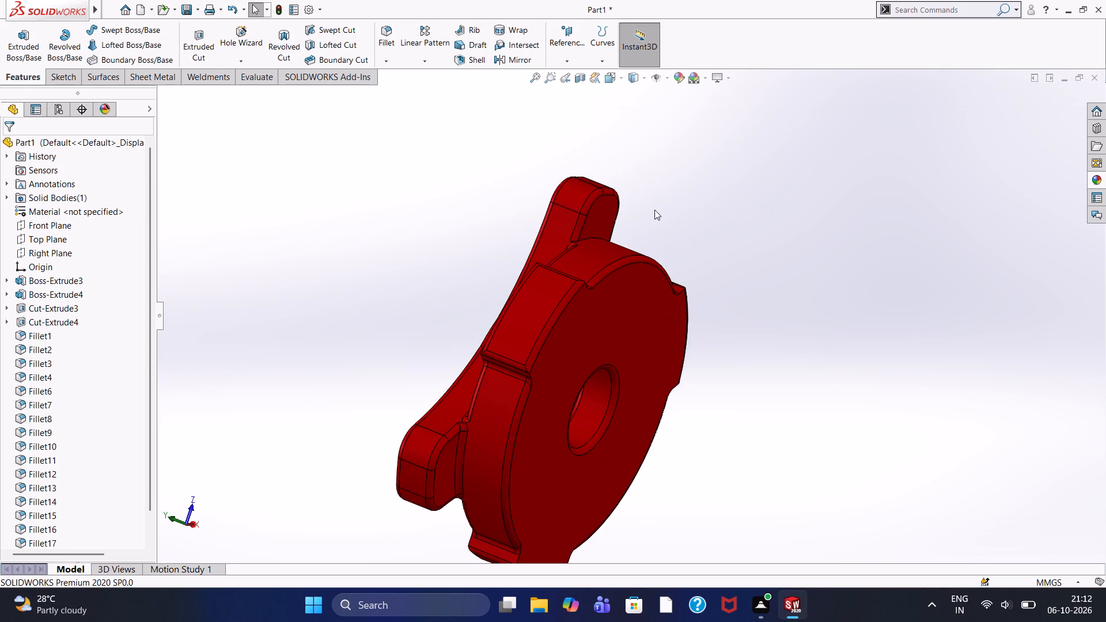
middle_click_drag(651, 220, 605, 283)
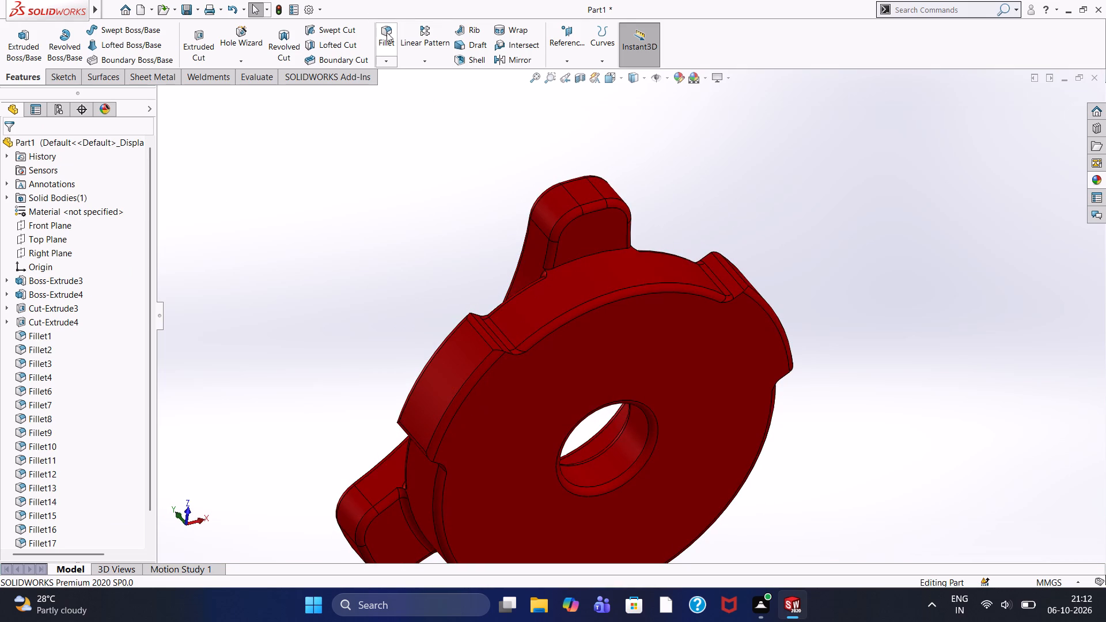
left_click(390, 36)
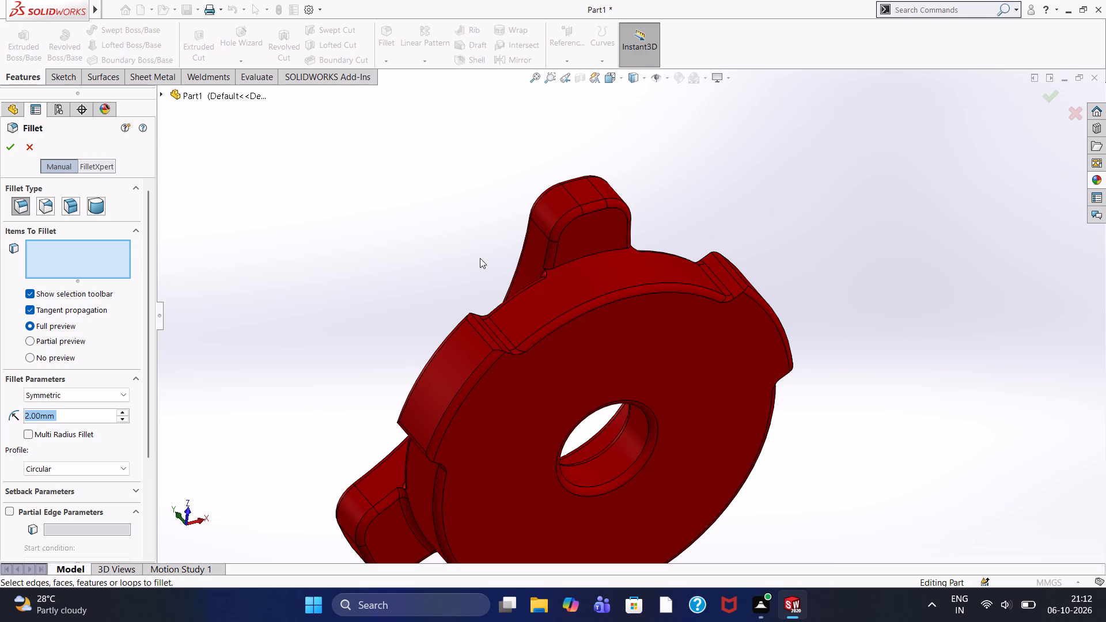
left_click(600, 252)
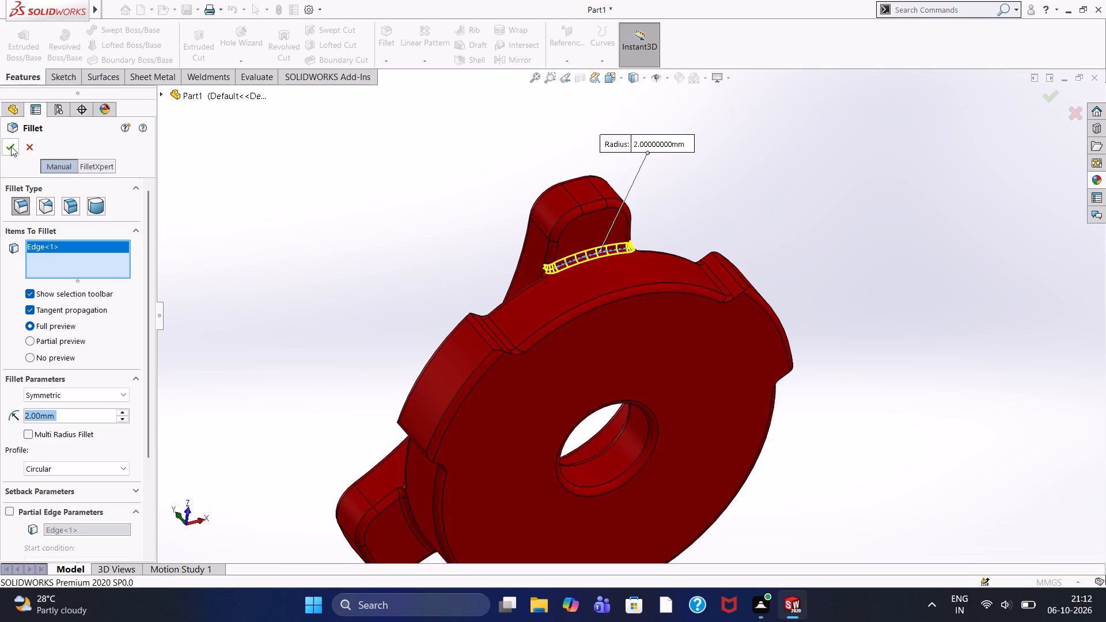
left_click(11, 146)
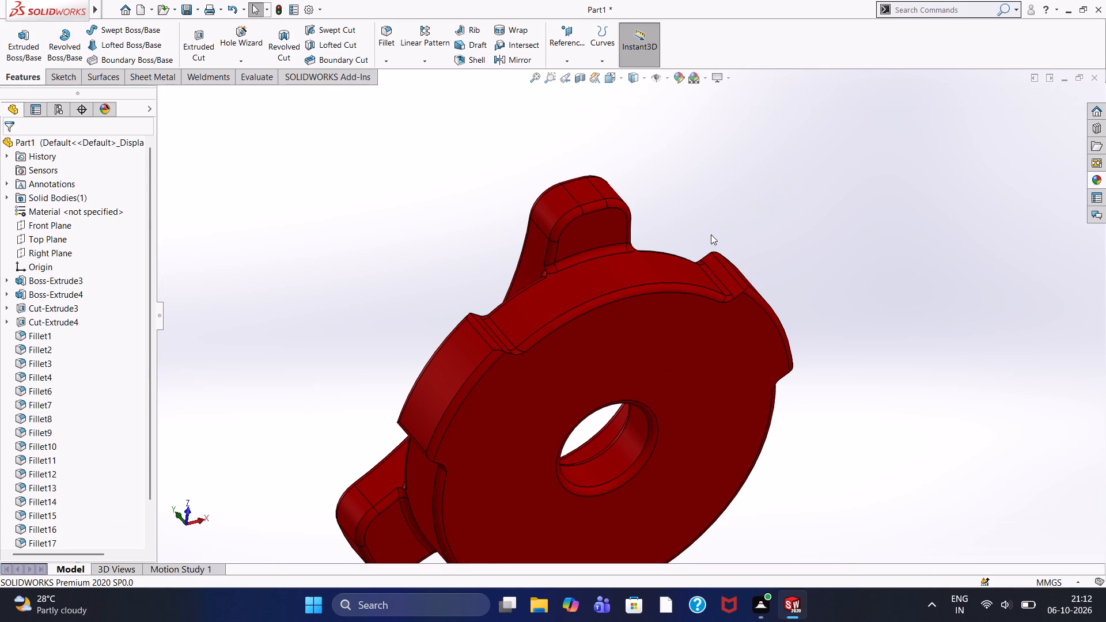
Fillet the edge where the underside of the remaining arm meets the rim of the base disc with a 2 mm radius.
middle_click_drag(711, 234, 587, 136)
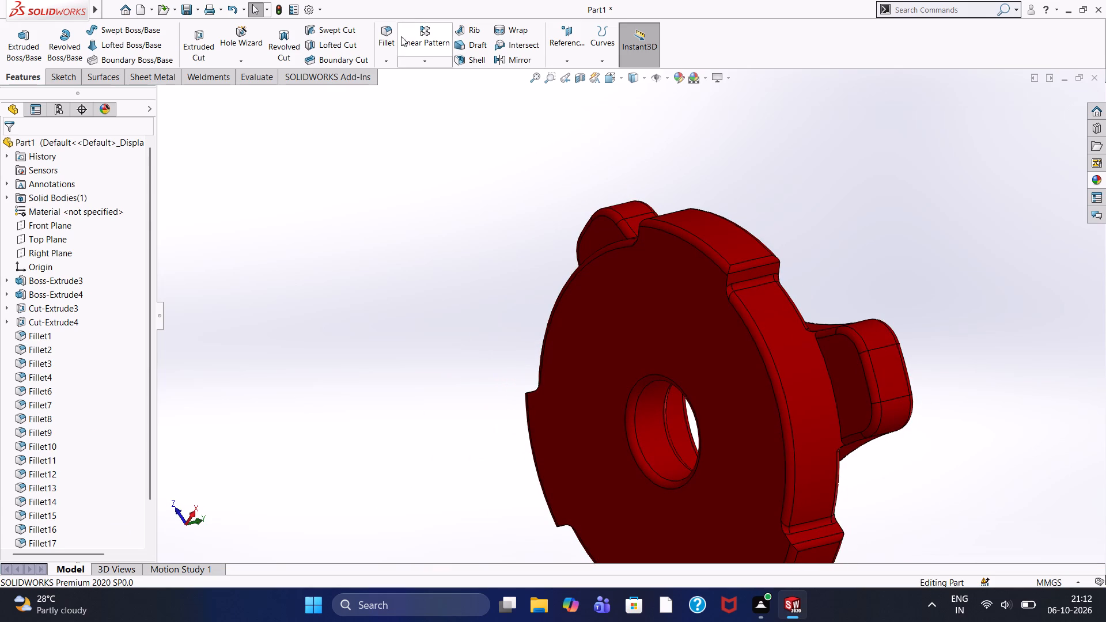
left_click(390, 30)
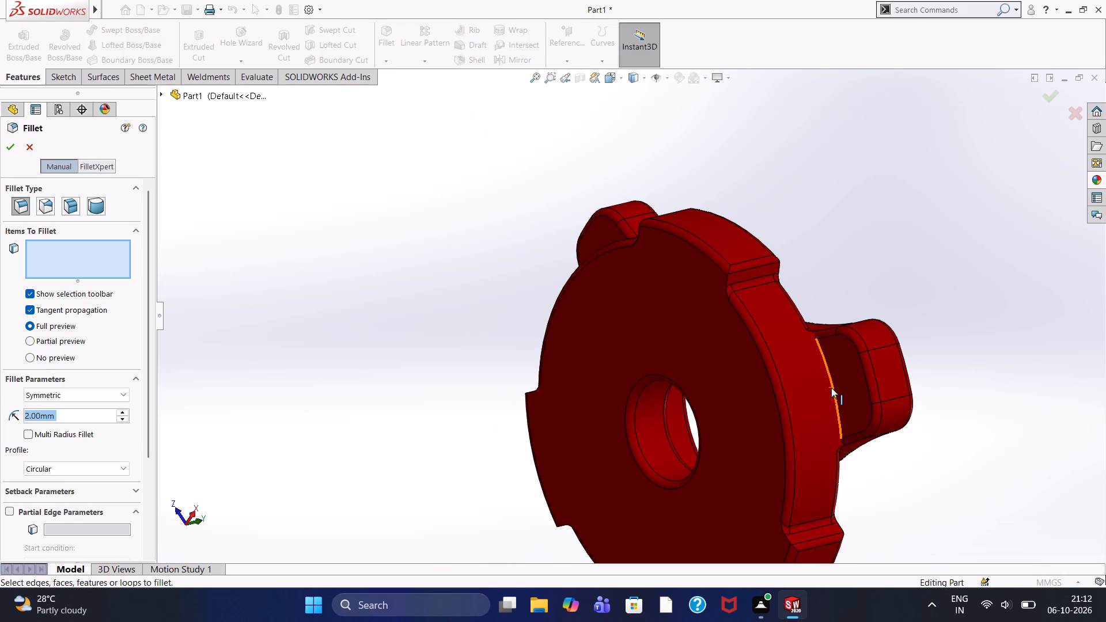
left_click(831, 388)
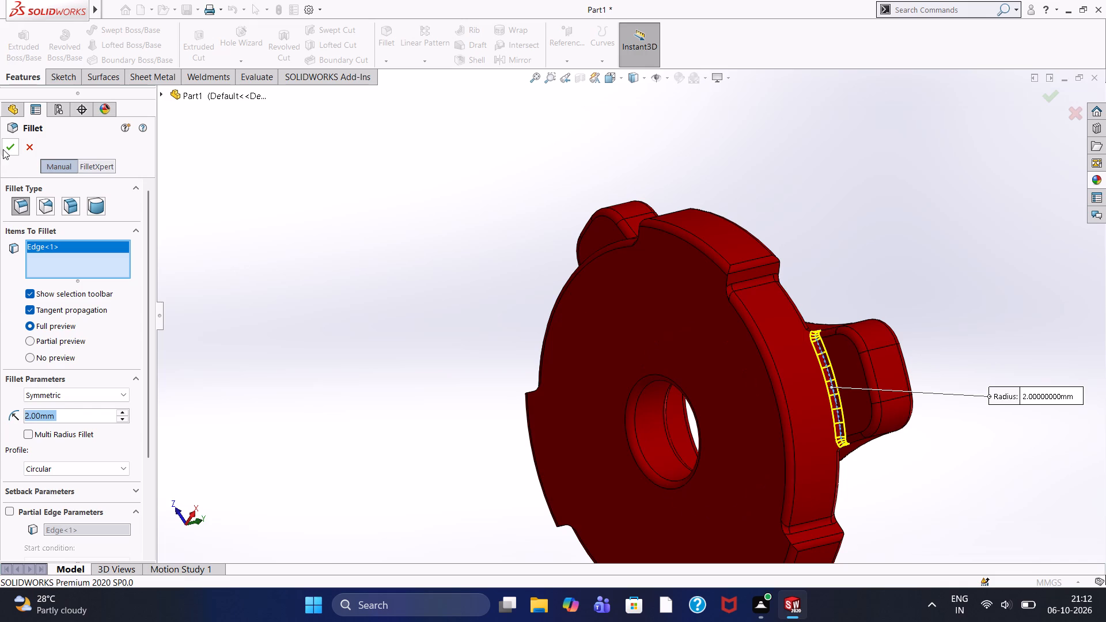
left_click(9, 144)
left_click(517, 225)
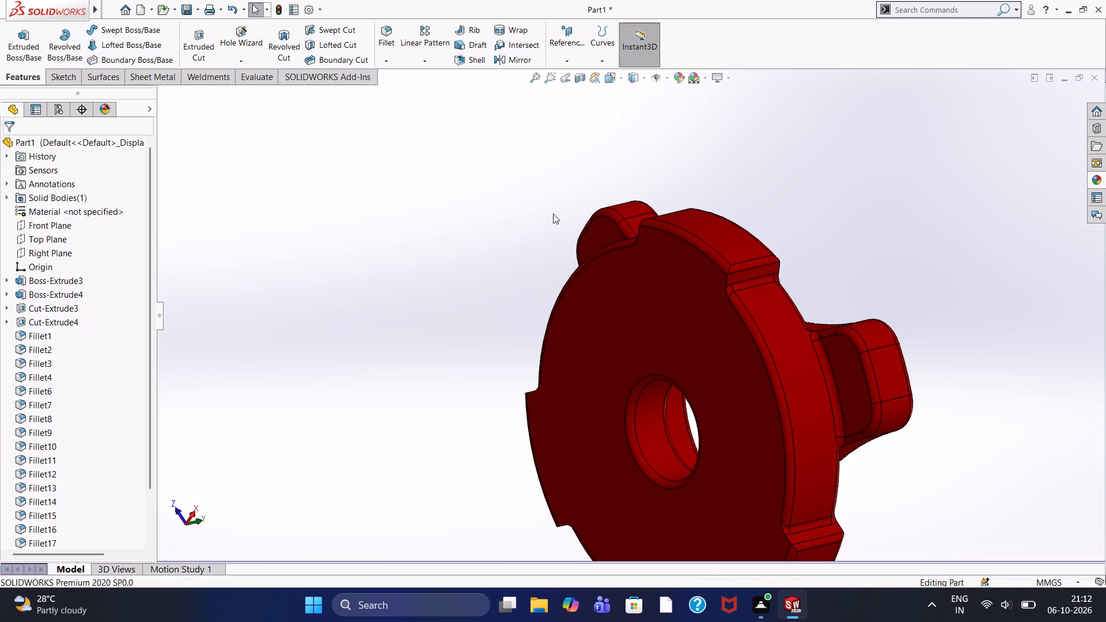
Inspect the filleted knob from the side and obliquely from above, checking the arms, stepped bore and rim tabs close up and as a whole.
middle_click_drag(553, 214, 555, 475)
scroll(778, 386, "up", 3)
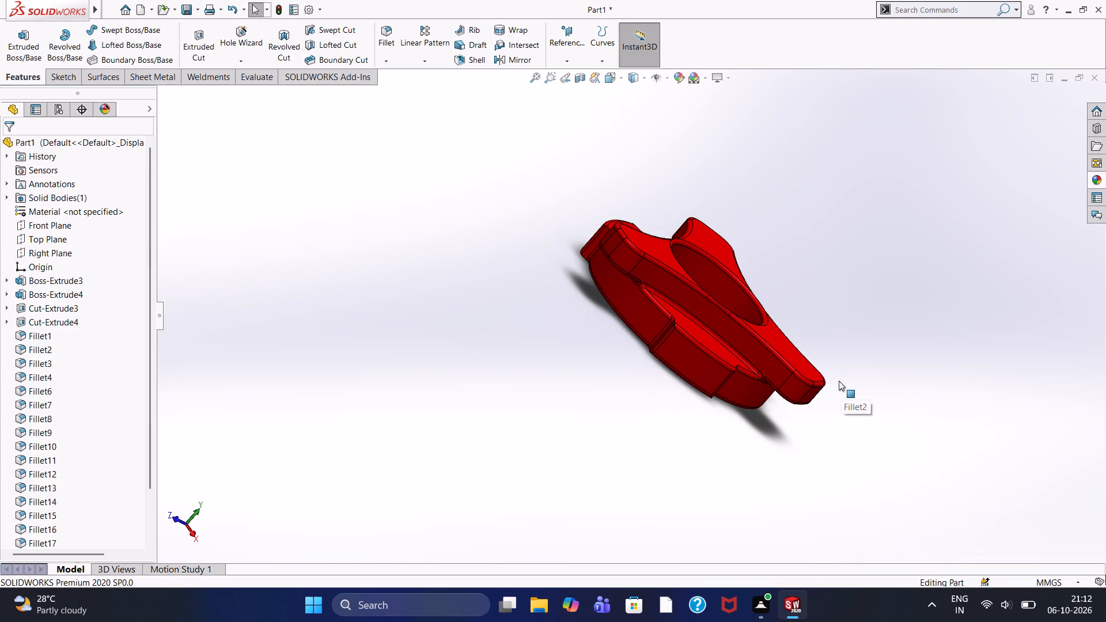
middle_click_drag(596, 401, 509, 418)
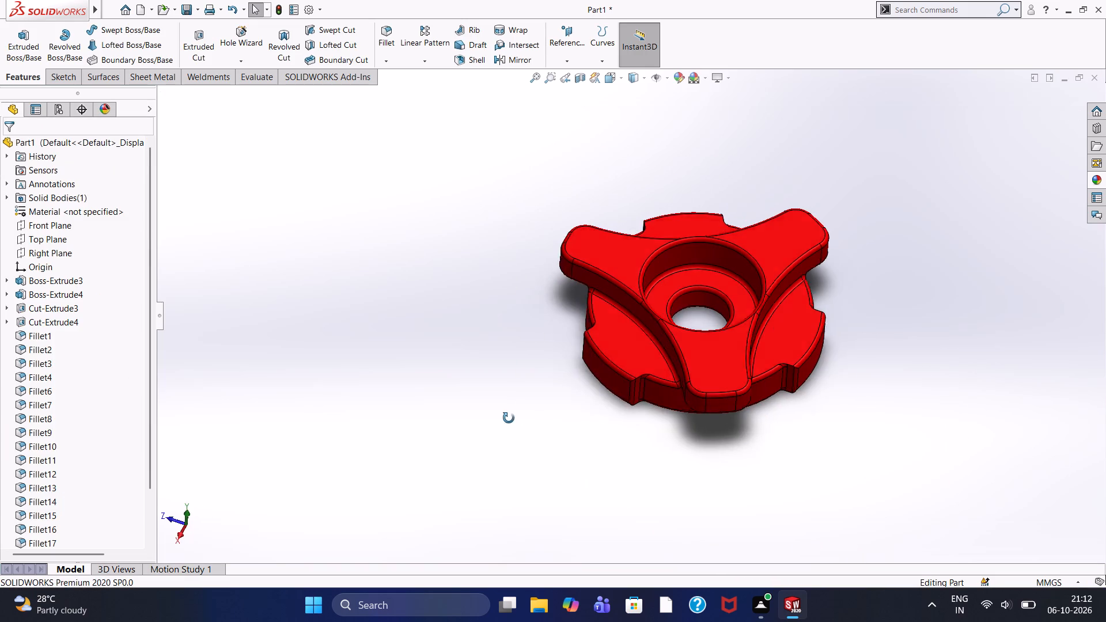
middle_click_drag(509, 418, 507, 418)
scroll(605, 360, "down", 2)
scroll(604, 359, "up", 2)
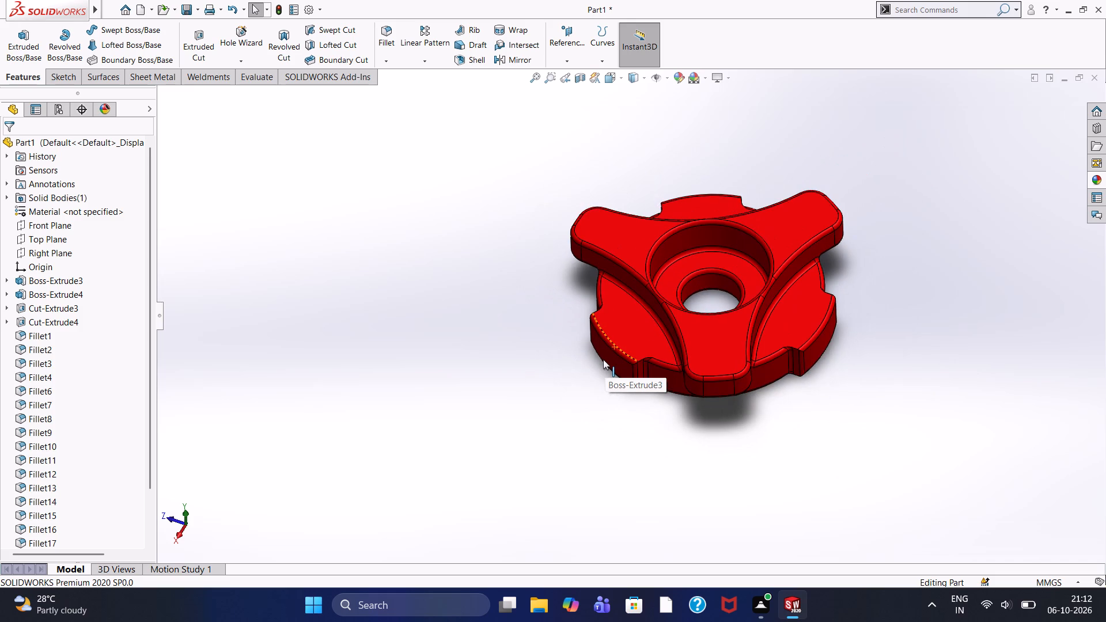
scroll(688, 347, "down", 2)
scroll(668, 312, "up", 1)
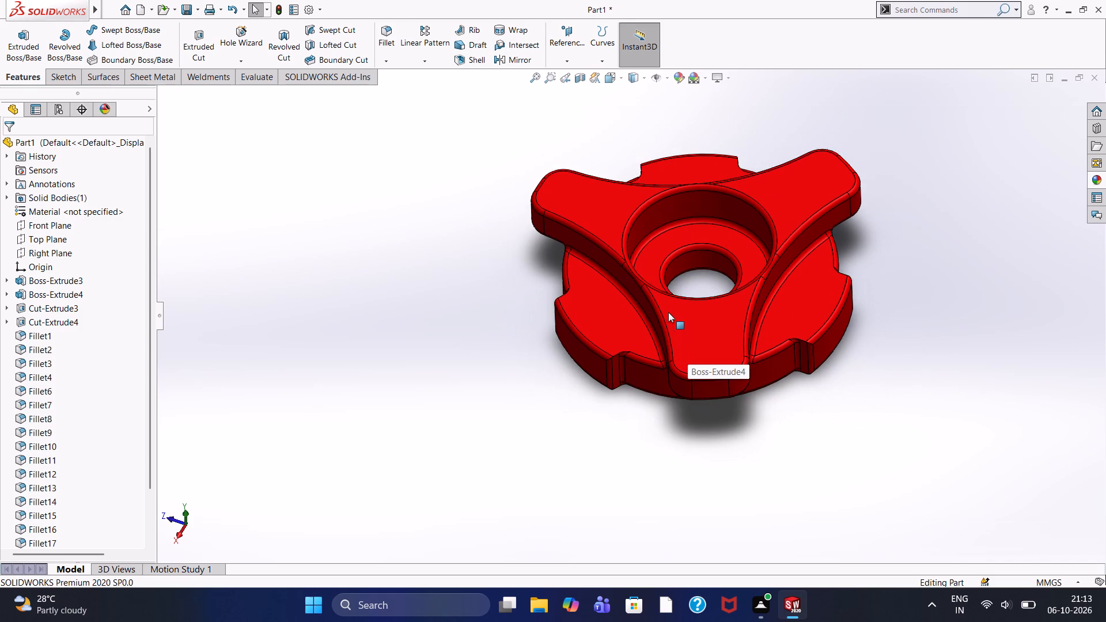
scroll(668, 312, "down", 1)
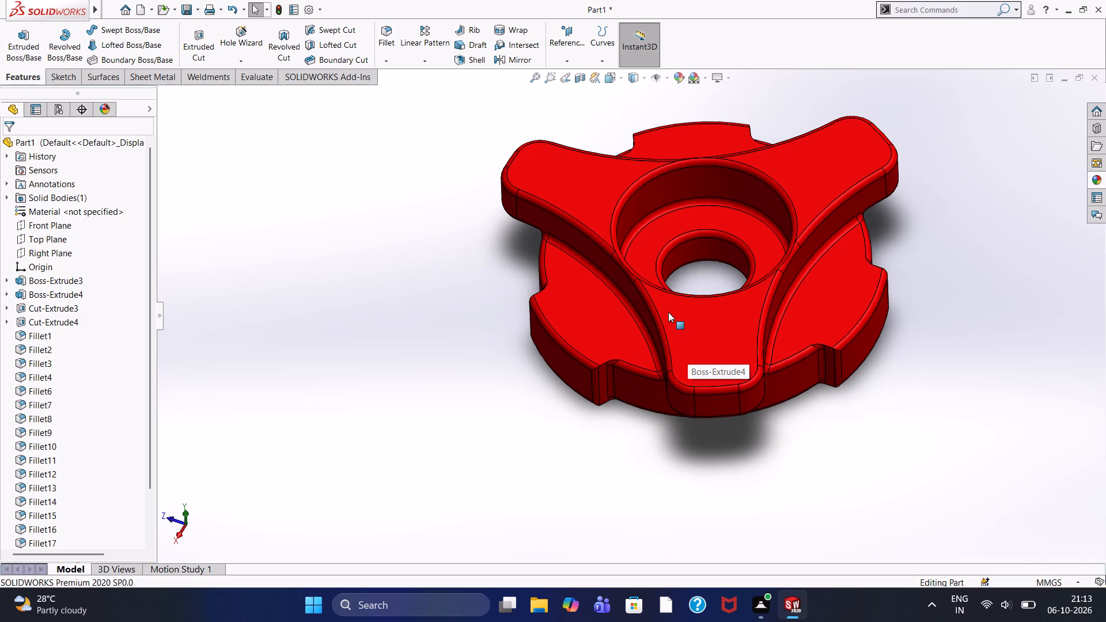
scroll(668, 312, "up", 1)
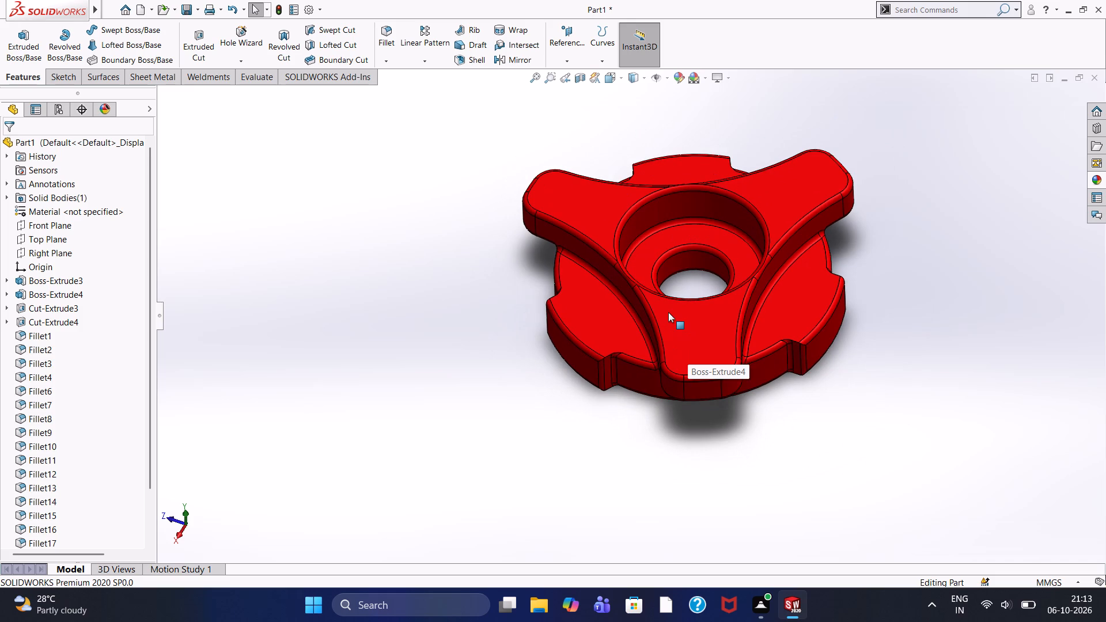
scroll(668, 312, "down", 3)
scroll(668, 312, "up", 1)
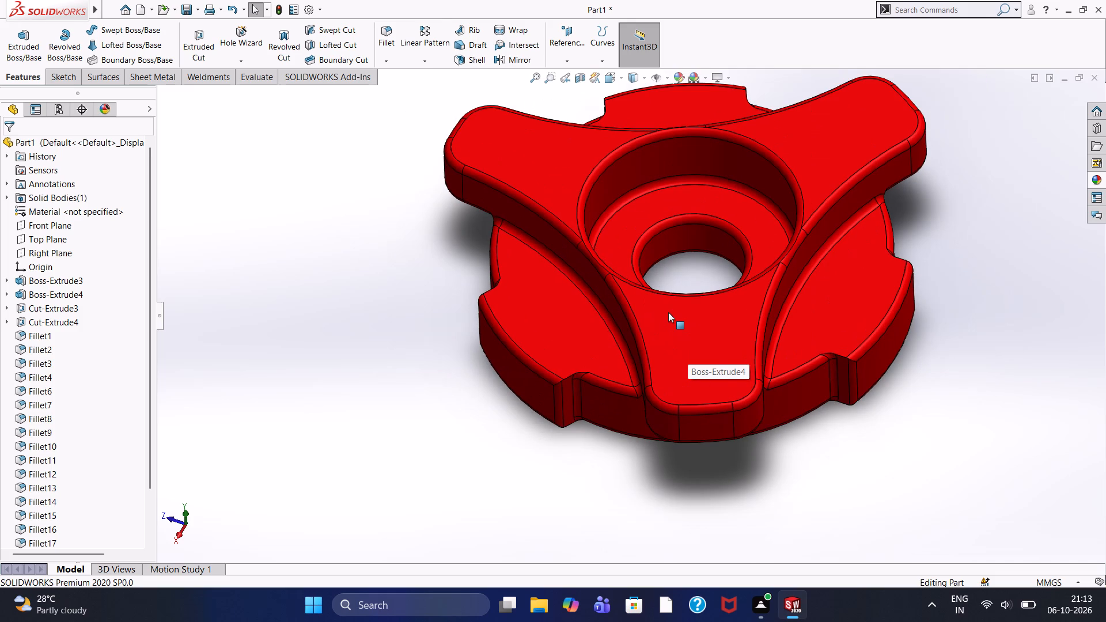
scroll(668, 312, "up", 2)
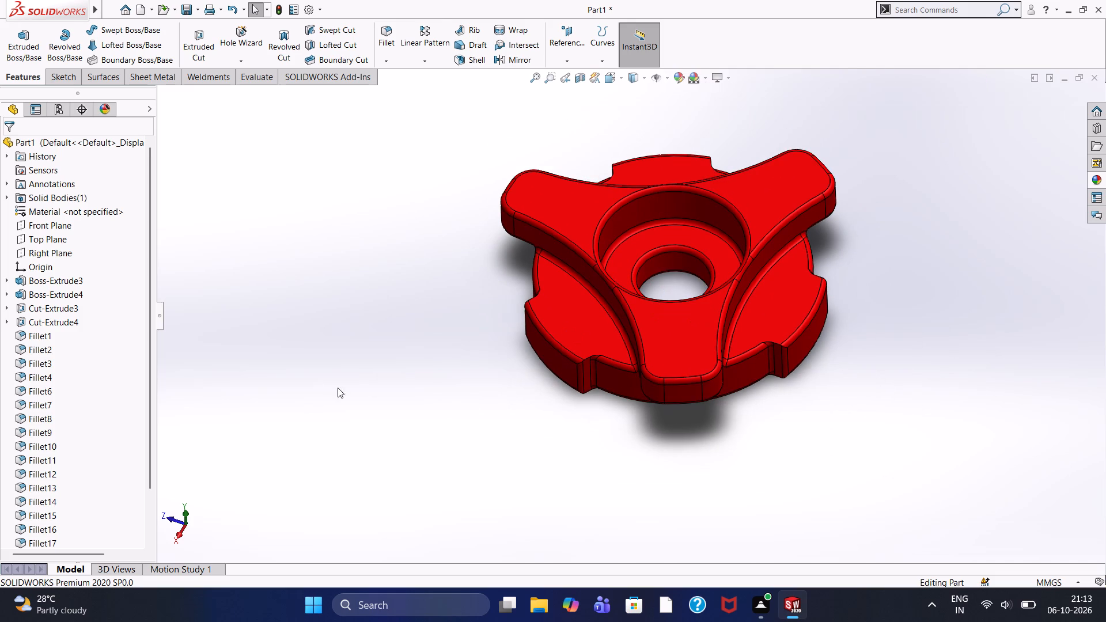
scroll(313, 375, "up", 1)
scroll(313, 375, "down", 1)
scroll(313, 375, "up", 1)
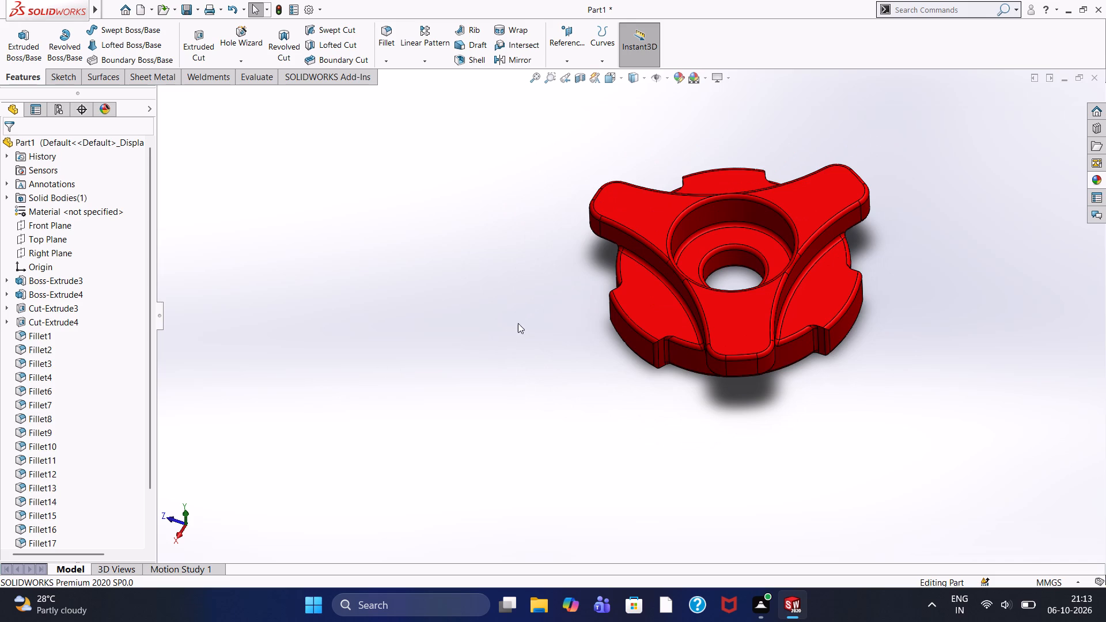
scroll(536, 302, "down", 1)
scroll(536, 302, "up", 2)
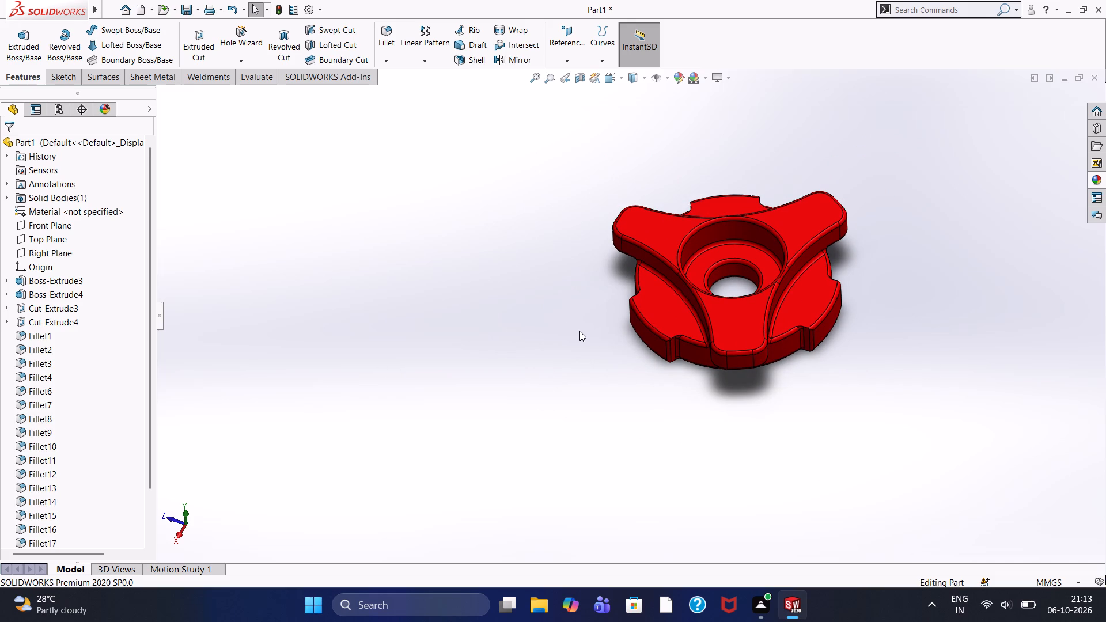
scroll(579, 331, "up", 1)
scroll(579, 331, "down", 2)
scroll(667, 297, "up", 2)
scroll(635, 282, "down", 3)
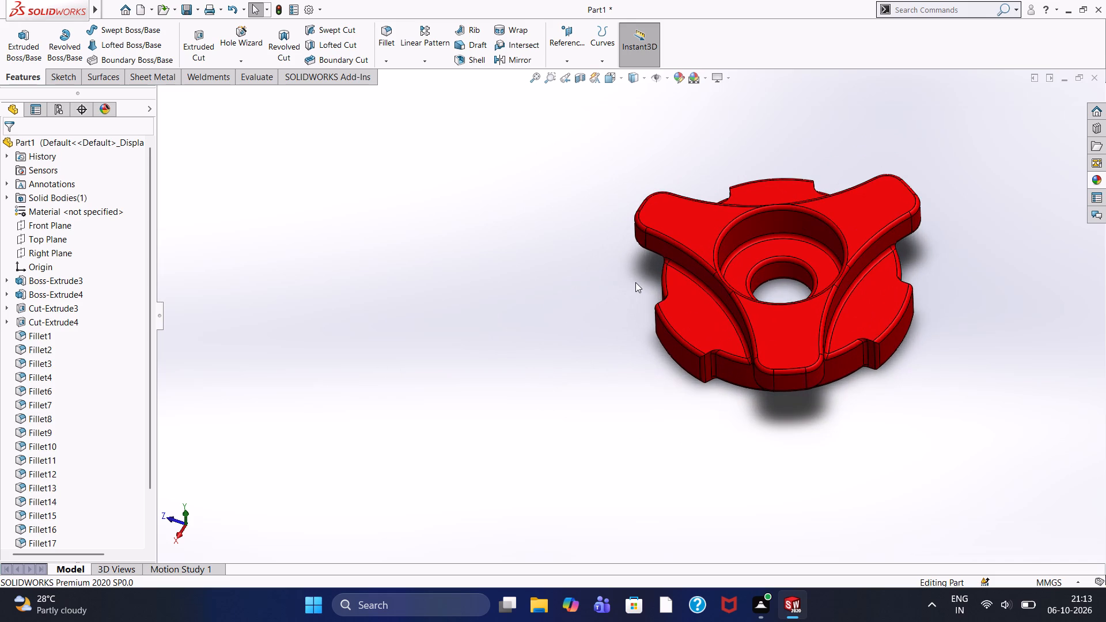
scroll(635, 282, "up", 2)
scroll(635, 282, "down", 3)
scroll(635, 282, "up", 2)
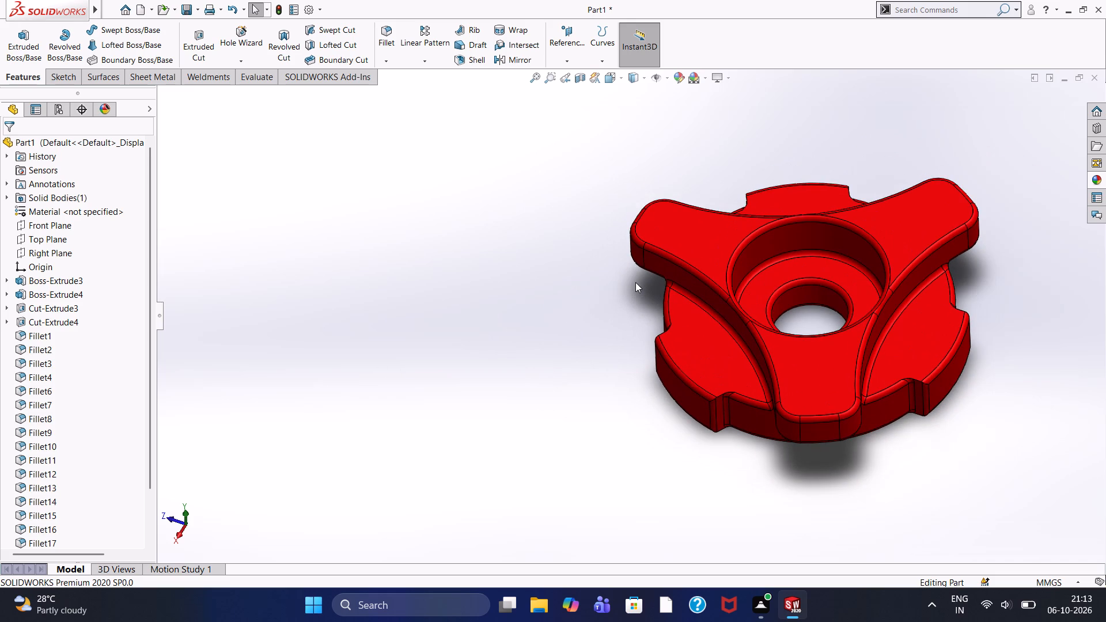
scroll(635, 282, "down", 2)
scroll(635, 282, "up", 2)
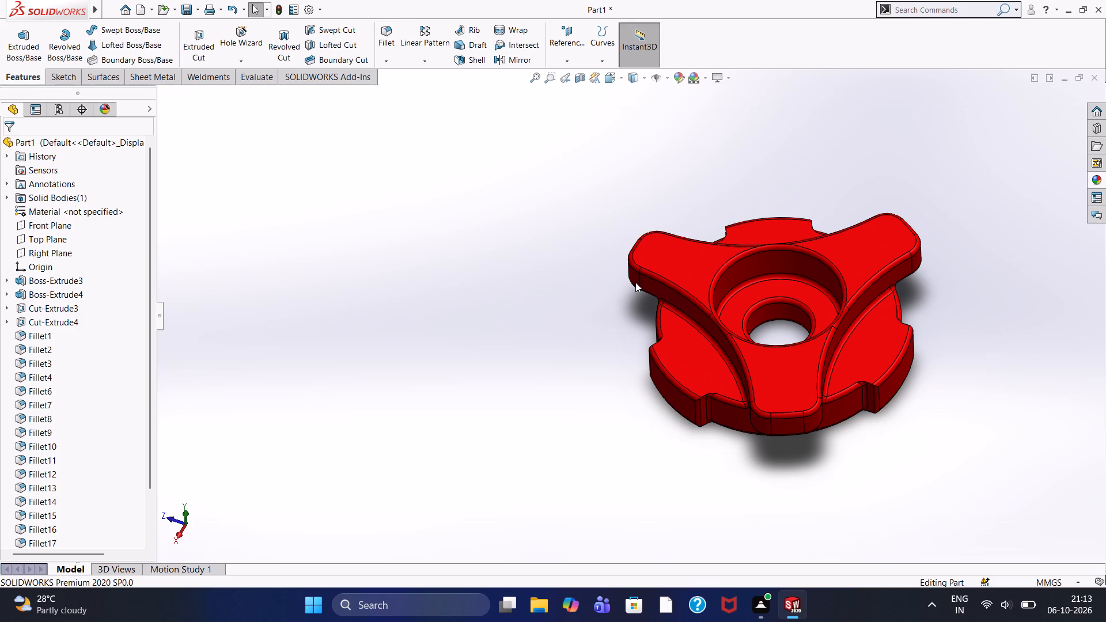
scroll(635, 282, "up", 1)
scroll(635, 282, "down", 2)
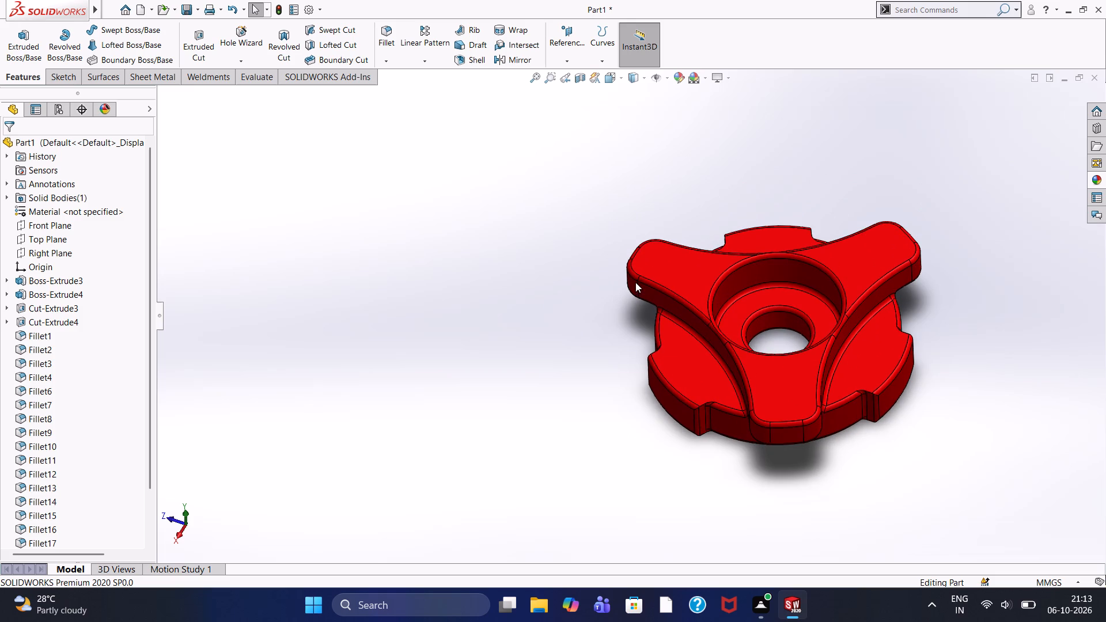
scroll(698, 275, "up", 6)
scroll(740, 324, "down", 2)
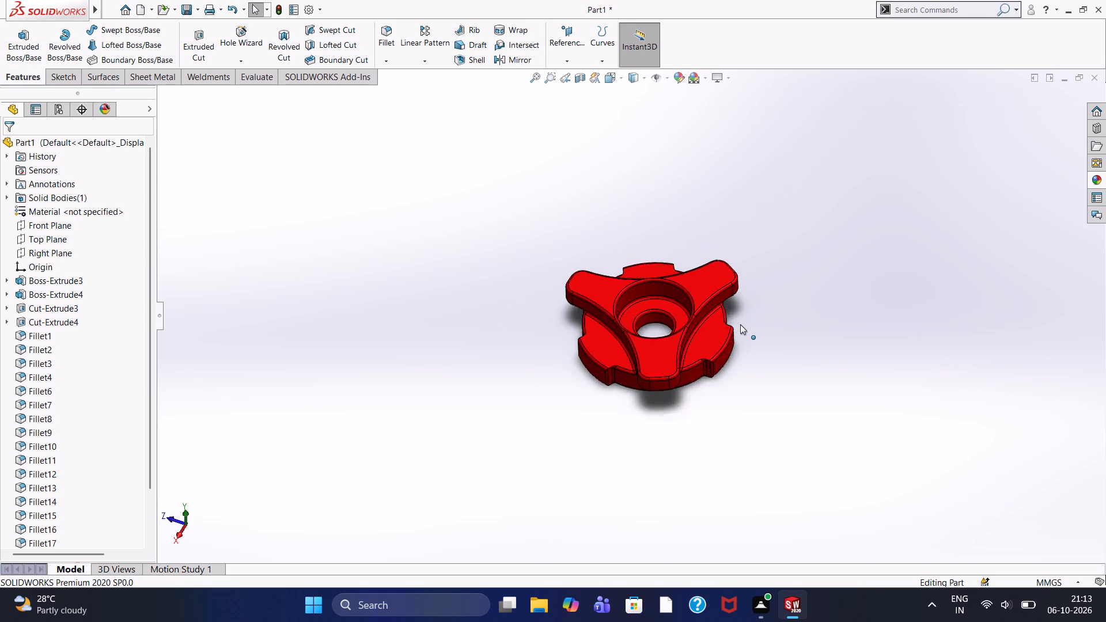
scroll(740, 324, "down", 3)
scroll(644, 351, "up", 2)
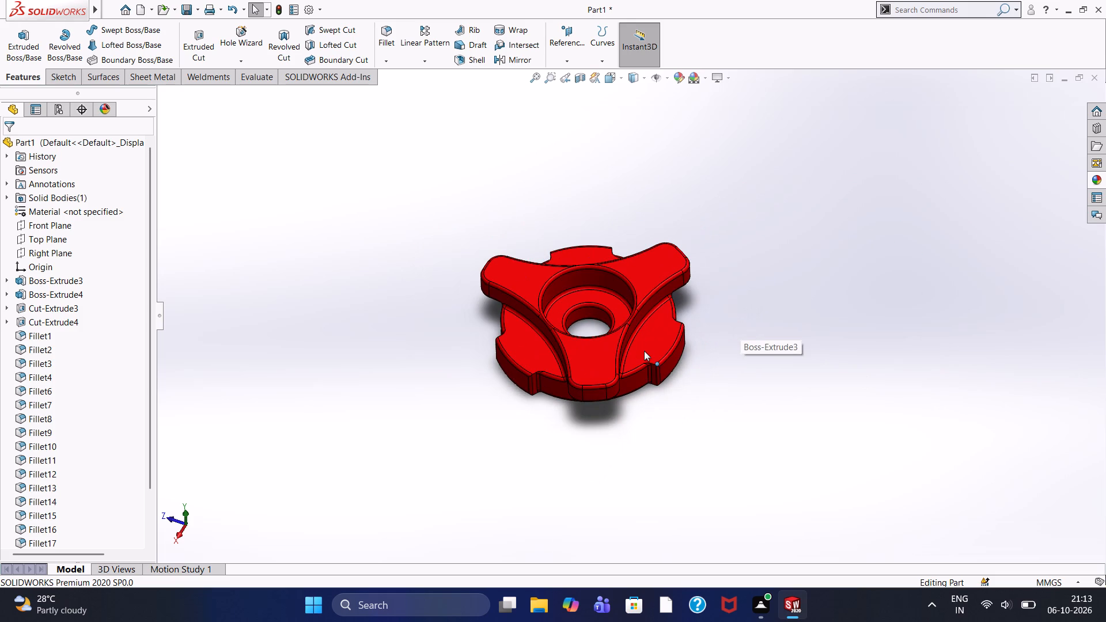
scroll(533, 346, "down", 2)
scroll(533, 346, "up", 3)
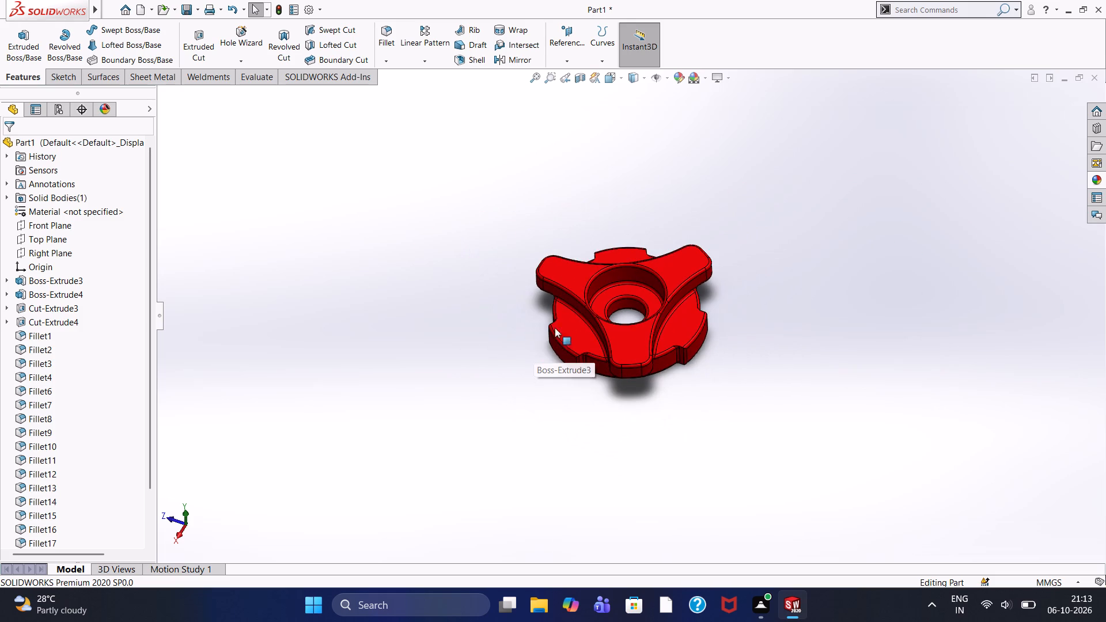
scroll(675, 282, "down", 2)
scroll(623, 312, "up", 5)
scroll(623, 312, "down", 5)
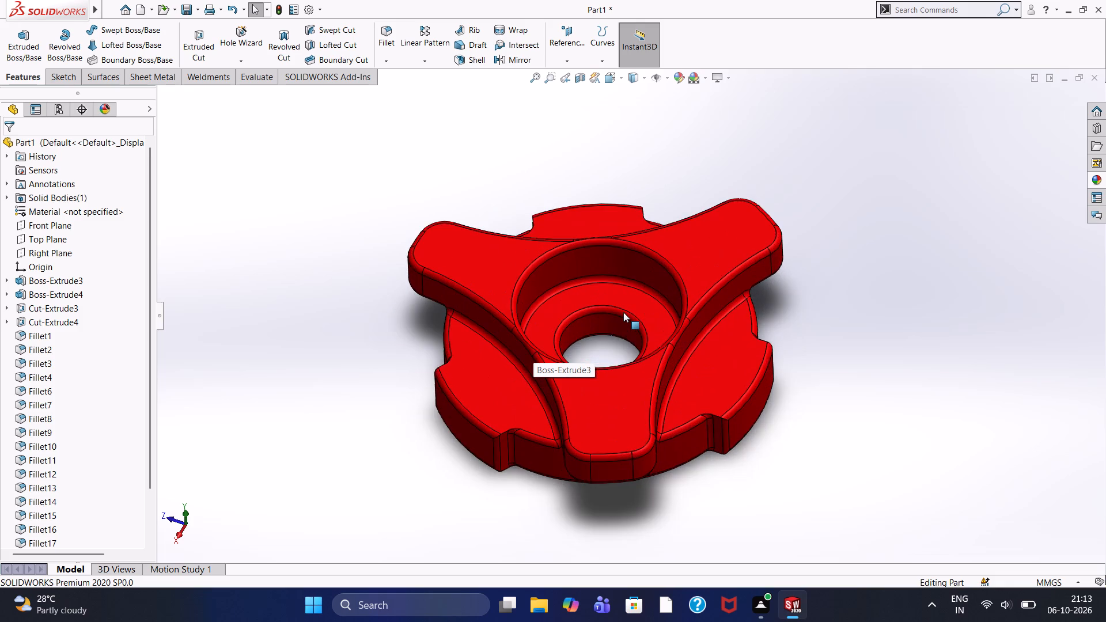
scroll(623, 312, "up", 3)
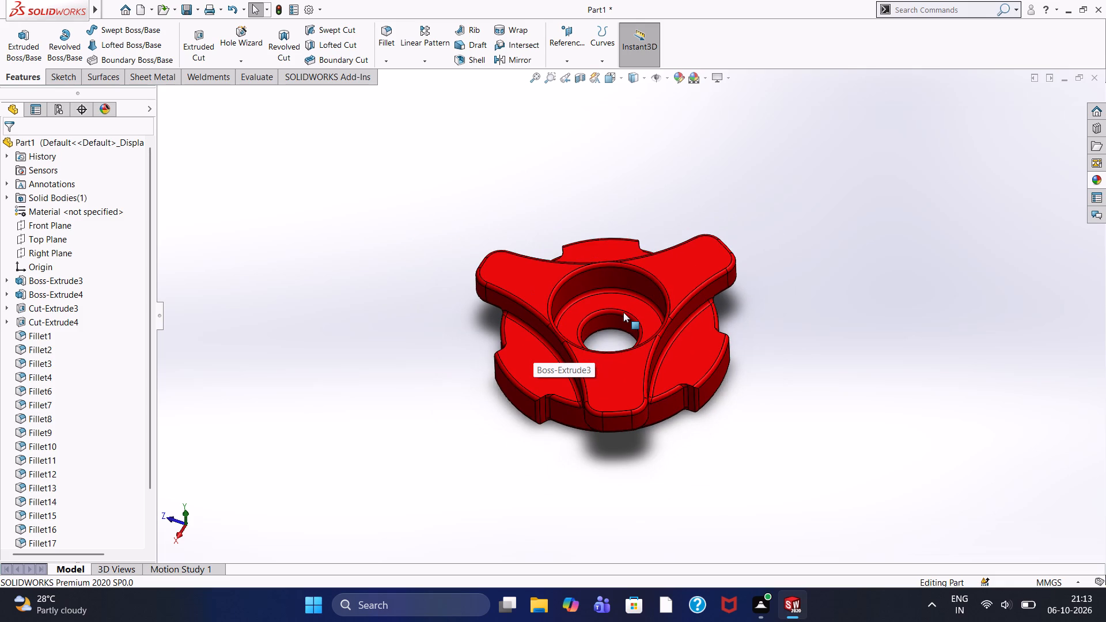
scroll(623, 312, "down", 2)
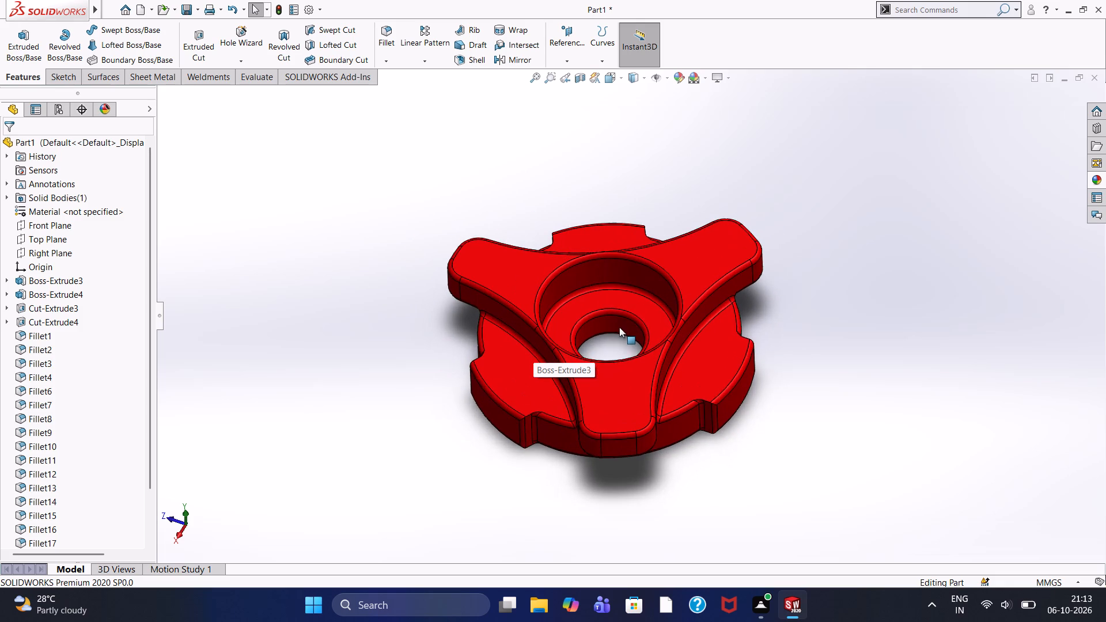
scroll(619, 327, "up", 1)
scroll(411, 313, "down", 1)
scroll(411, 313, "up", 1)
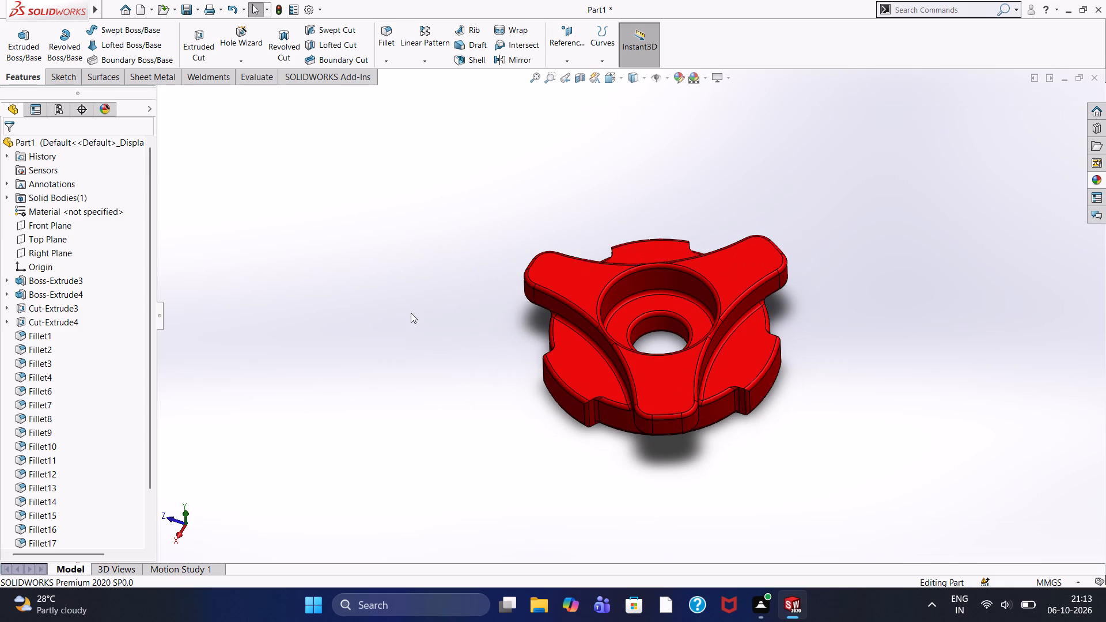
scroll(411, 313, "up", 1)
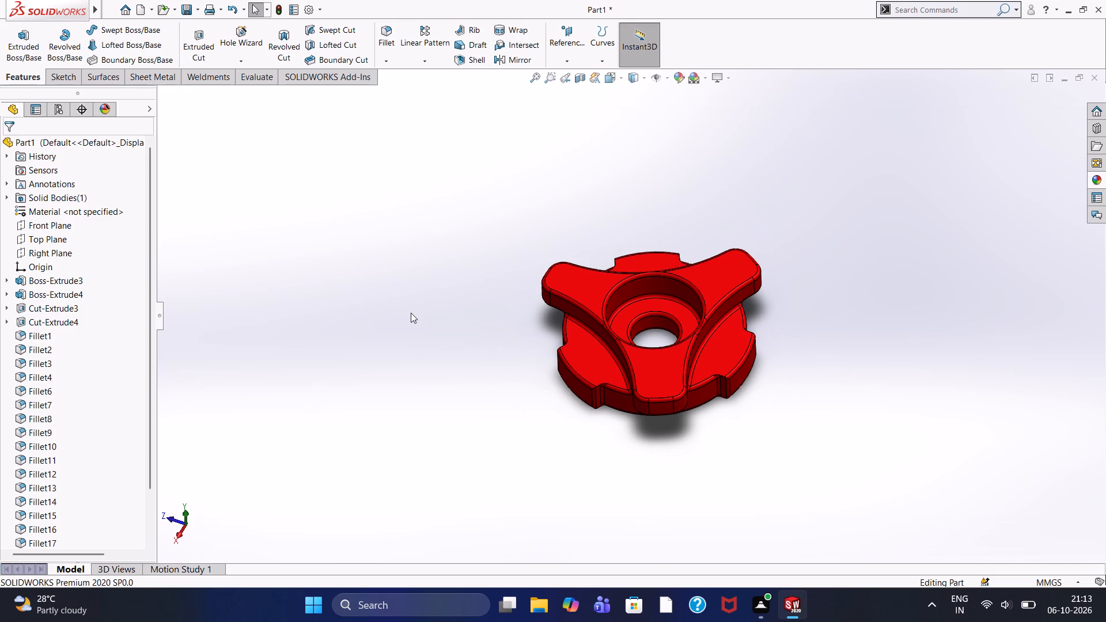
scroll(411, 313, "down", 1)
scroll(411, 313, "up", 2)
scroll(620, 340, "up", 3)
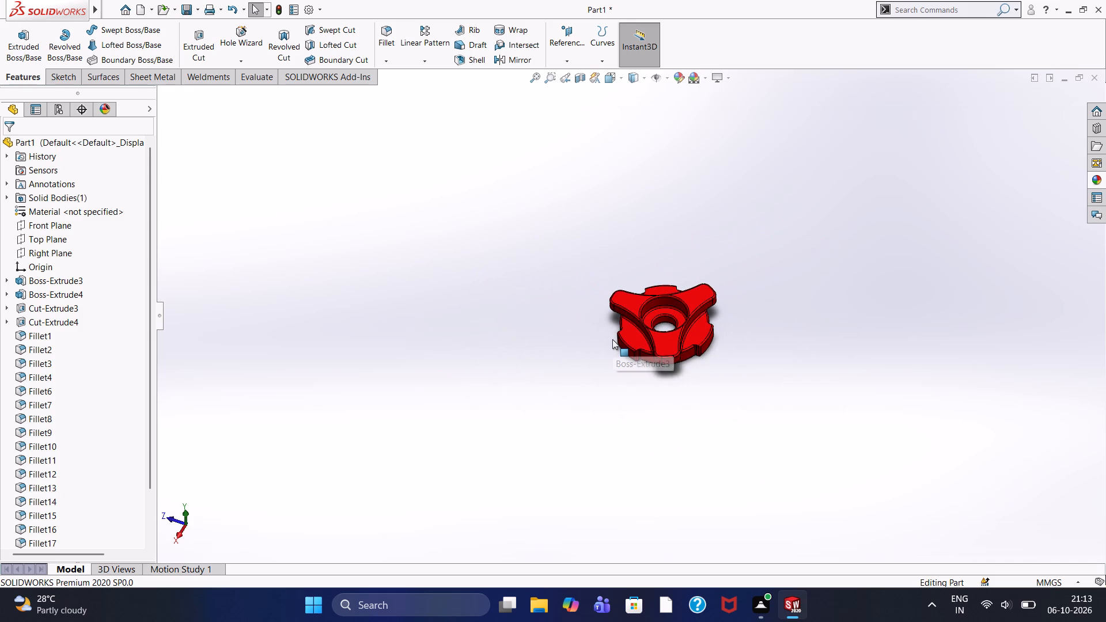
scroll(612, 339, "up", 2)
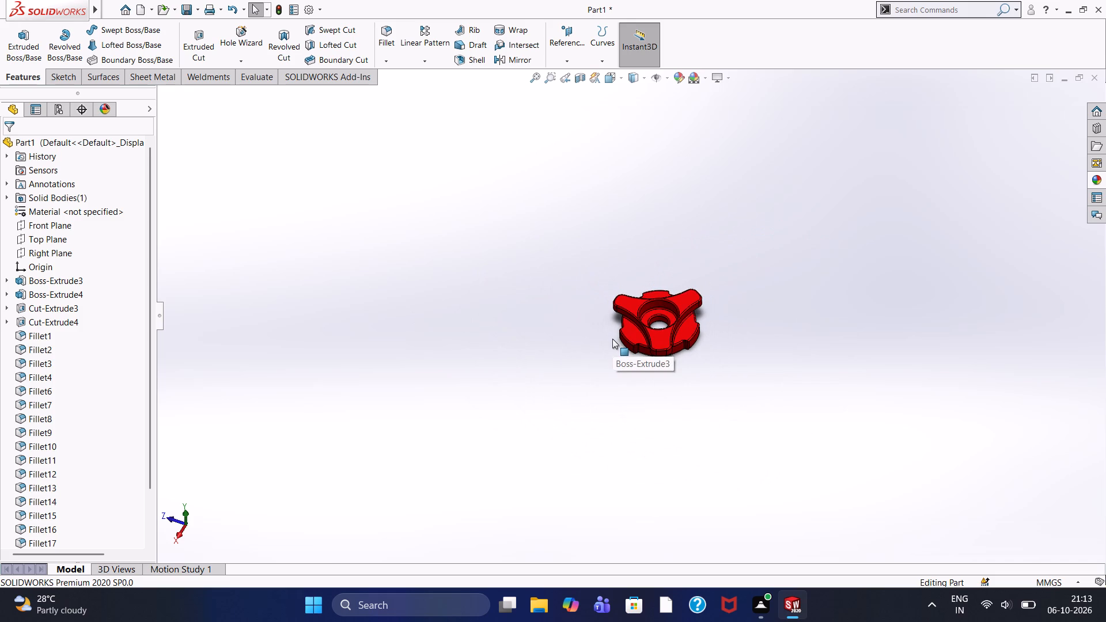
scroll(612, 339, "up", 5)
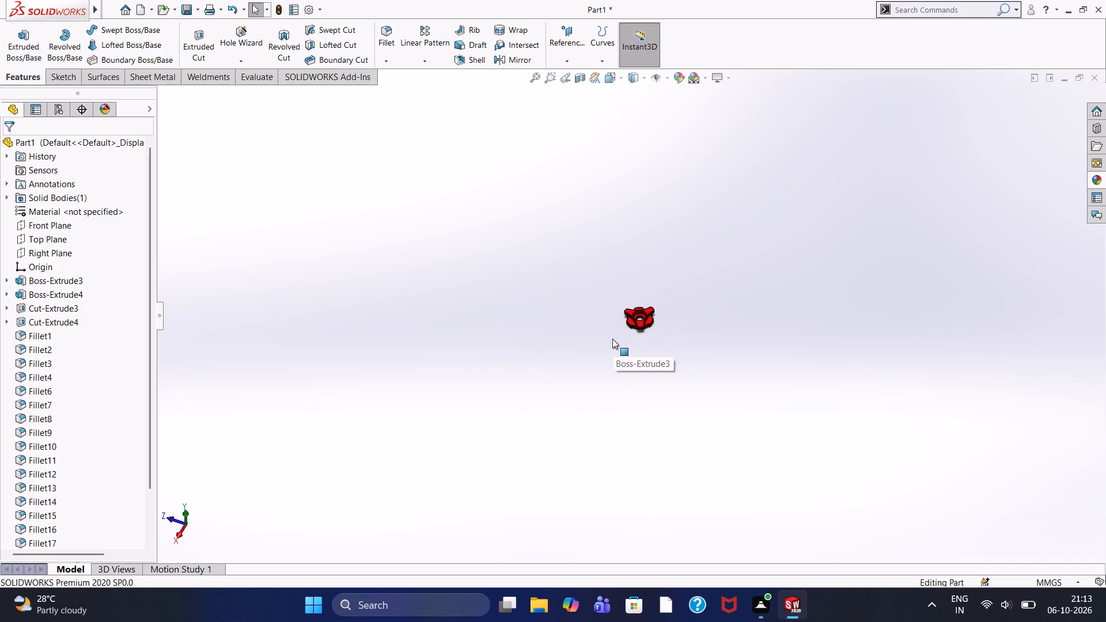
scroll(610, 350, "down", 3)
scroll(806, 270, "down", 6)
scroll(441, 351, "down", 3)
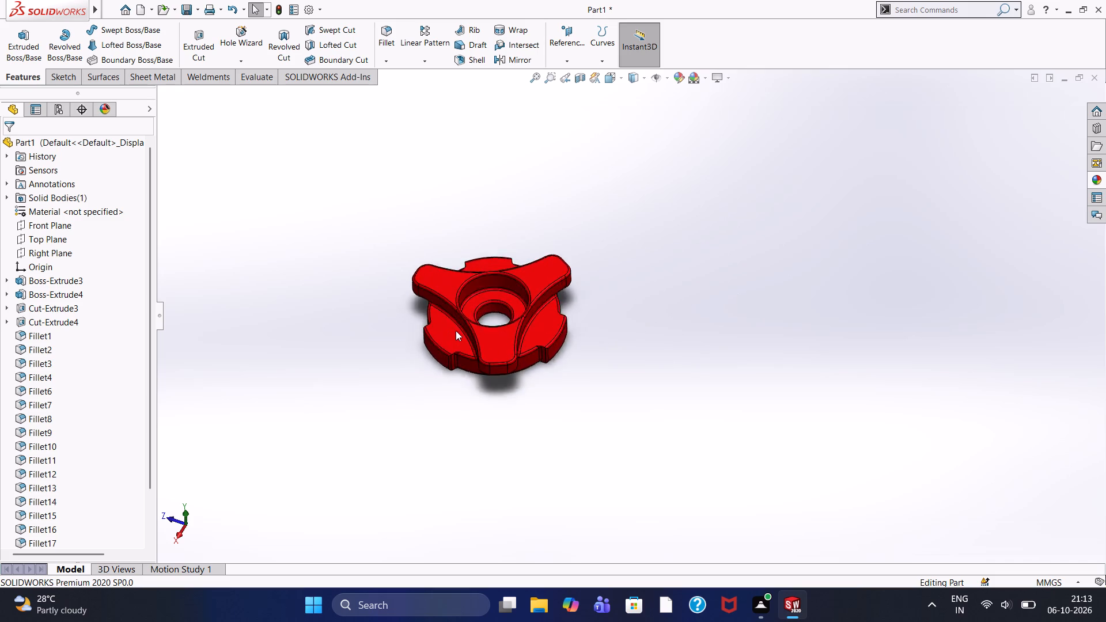
Examine the stepped bore and the filleted arm edges of the knob close up and as a whole from obliquely above.
scroll(456, 331, "down", 5)
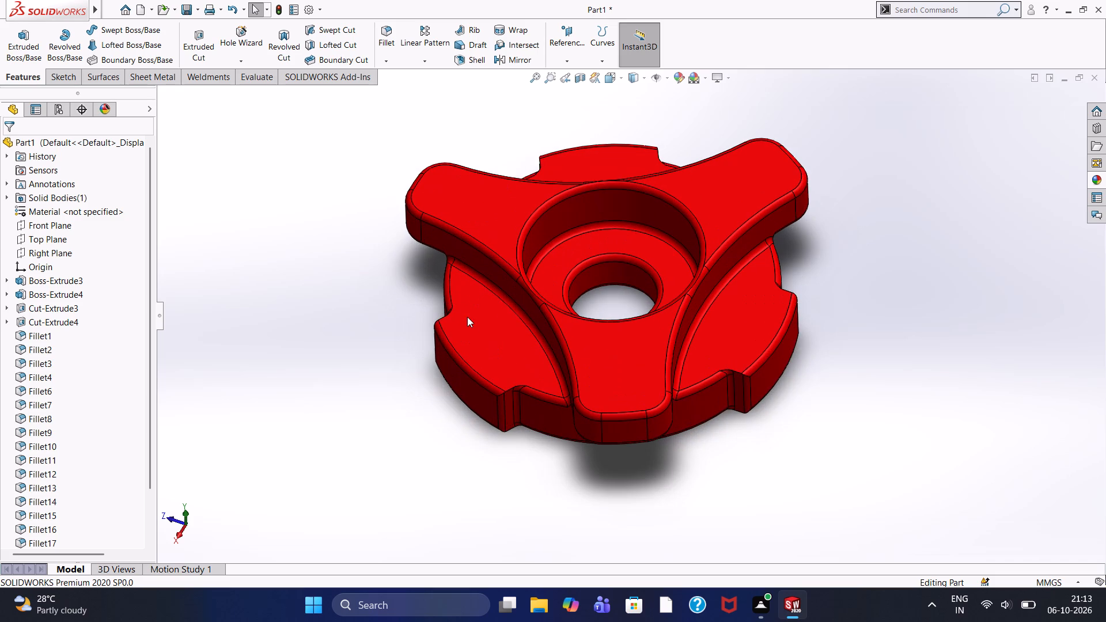
scroll(467, 317, "up", 1)
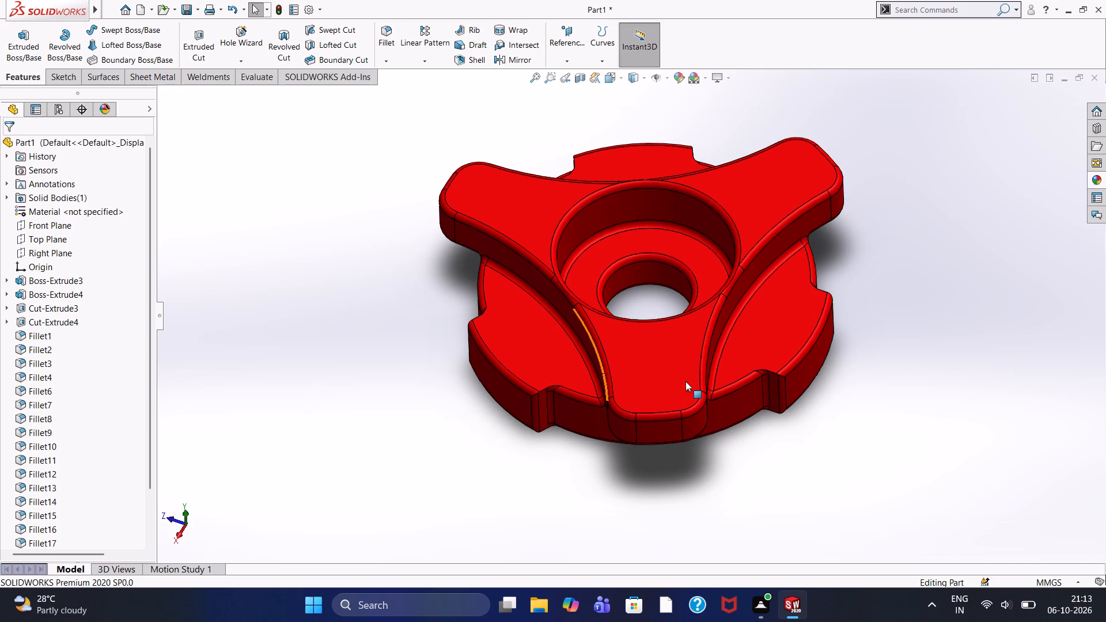
scroll(665, 399, "up", 2)
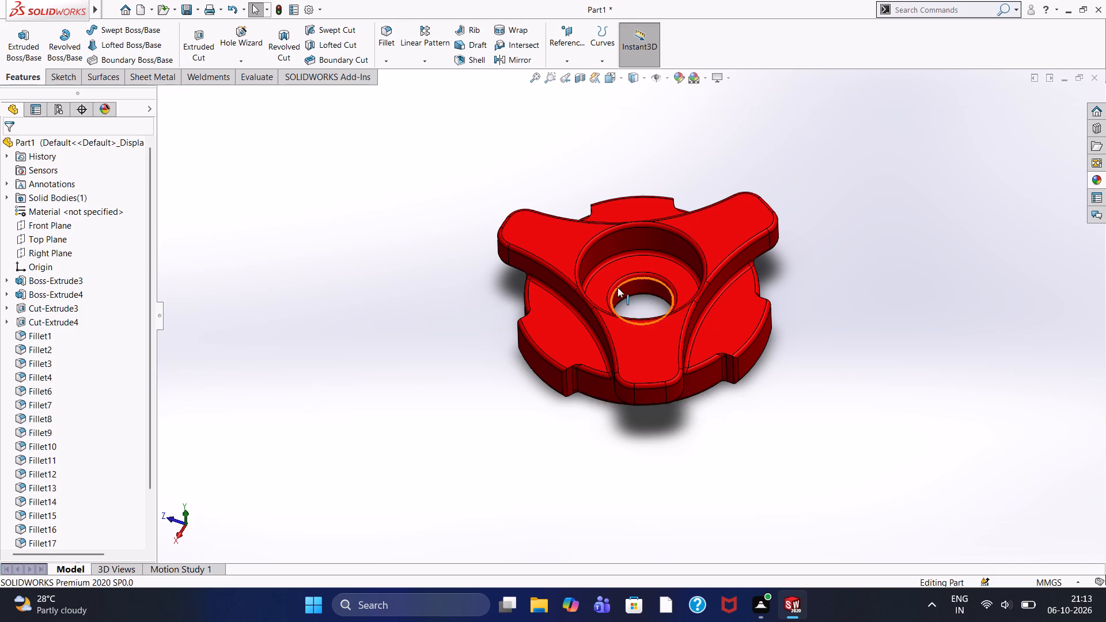
scroll(618, 287, "down", 4)
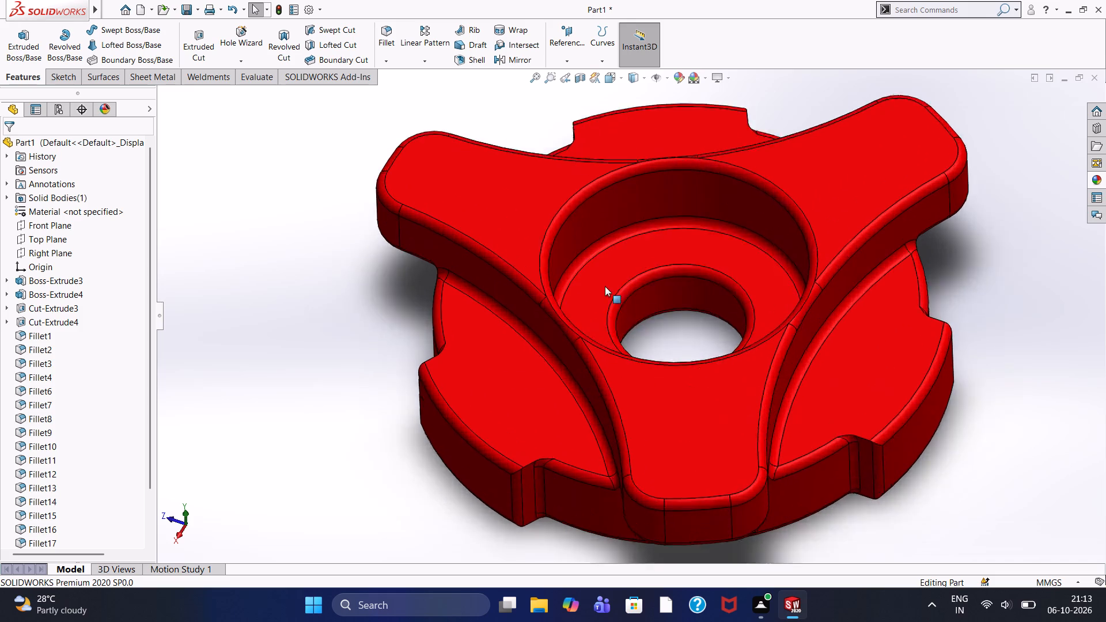
scroll(605, 286, "down", 2)
scroll(680, 282, "up", 5)
scroll(680, 282, "down", 5)
scroll(638, 317, "up", 2)
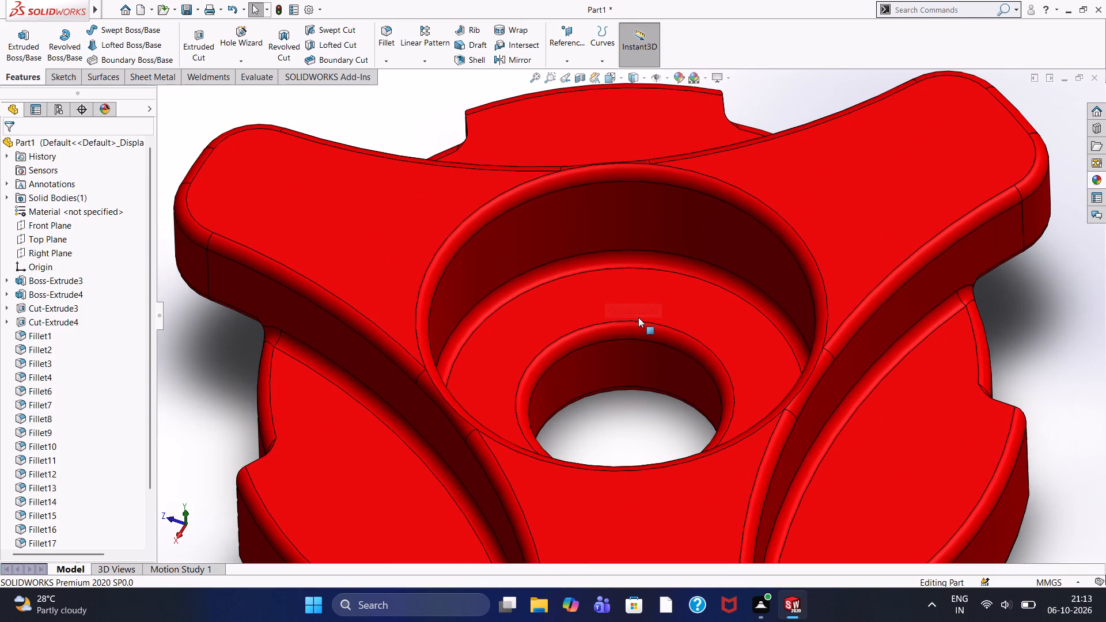
scroll(638, 317, "up", 4)
scroll(634, 320, "down", 1)
scroll(634, 320, "up", 3)
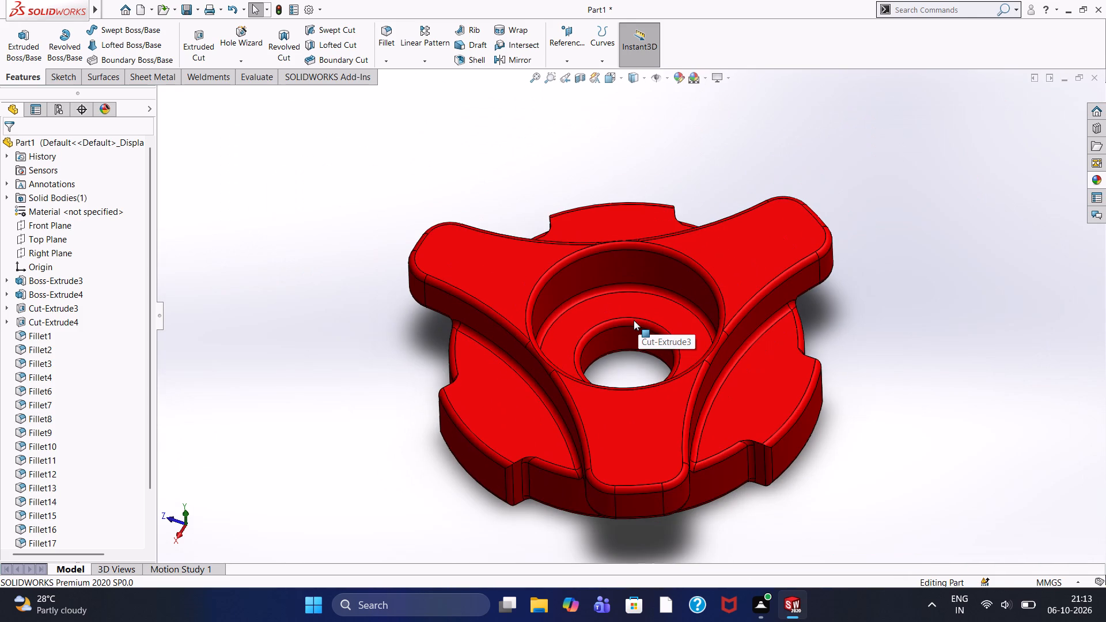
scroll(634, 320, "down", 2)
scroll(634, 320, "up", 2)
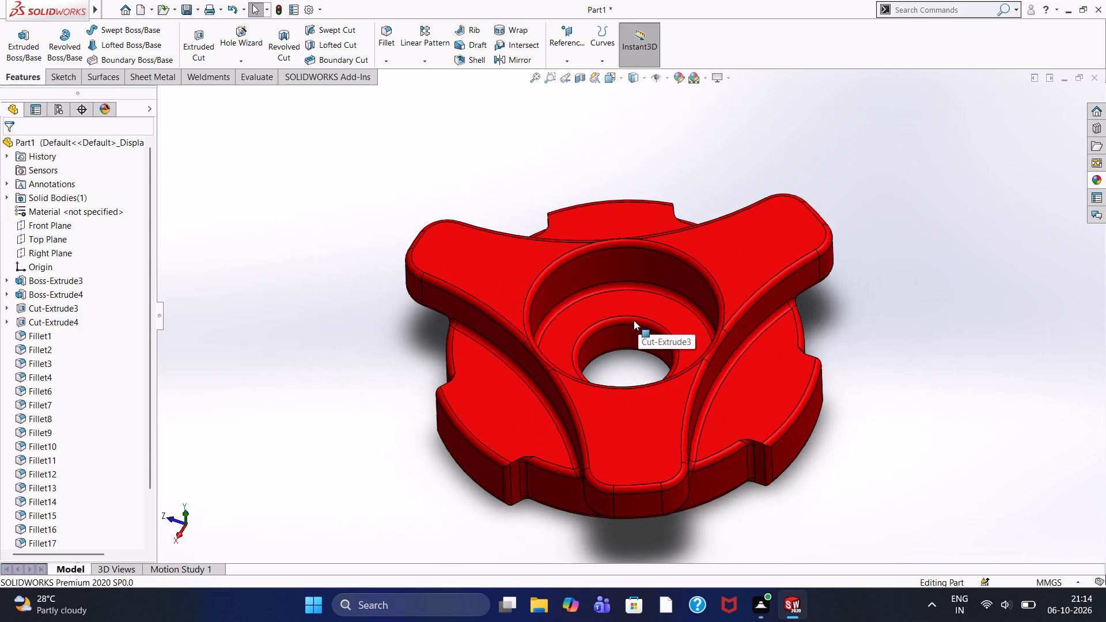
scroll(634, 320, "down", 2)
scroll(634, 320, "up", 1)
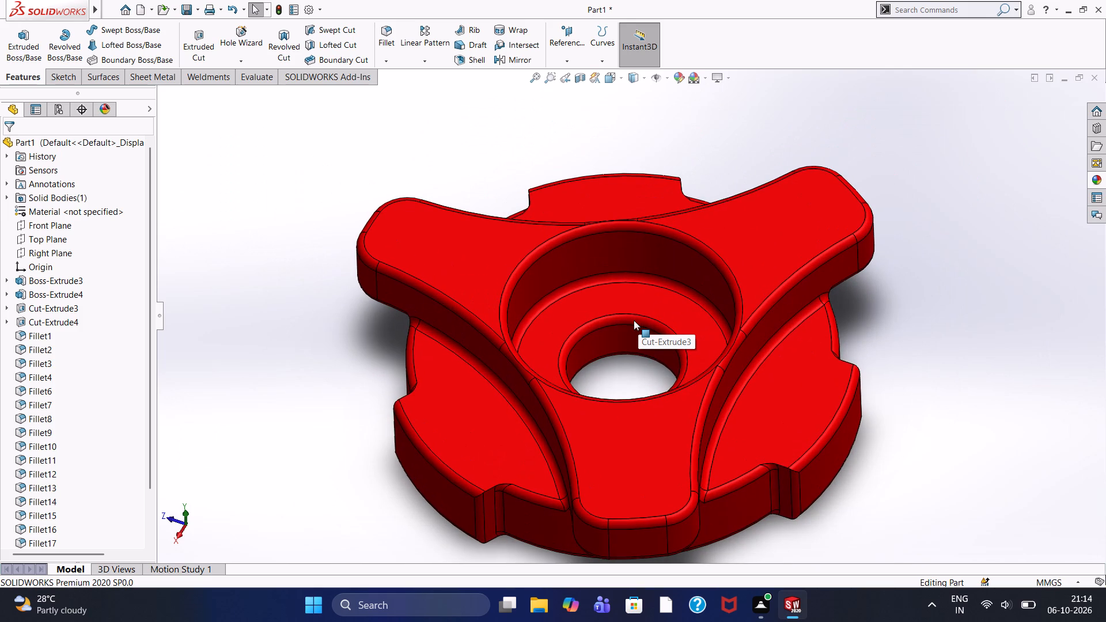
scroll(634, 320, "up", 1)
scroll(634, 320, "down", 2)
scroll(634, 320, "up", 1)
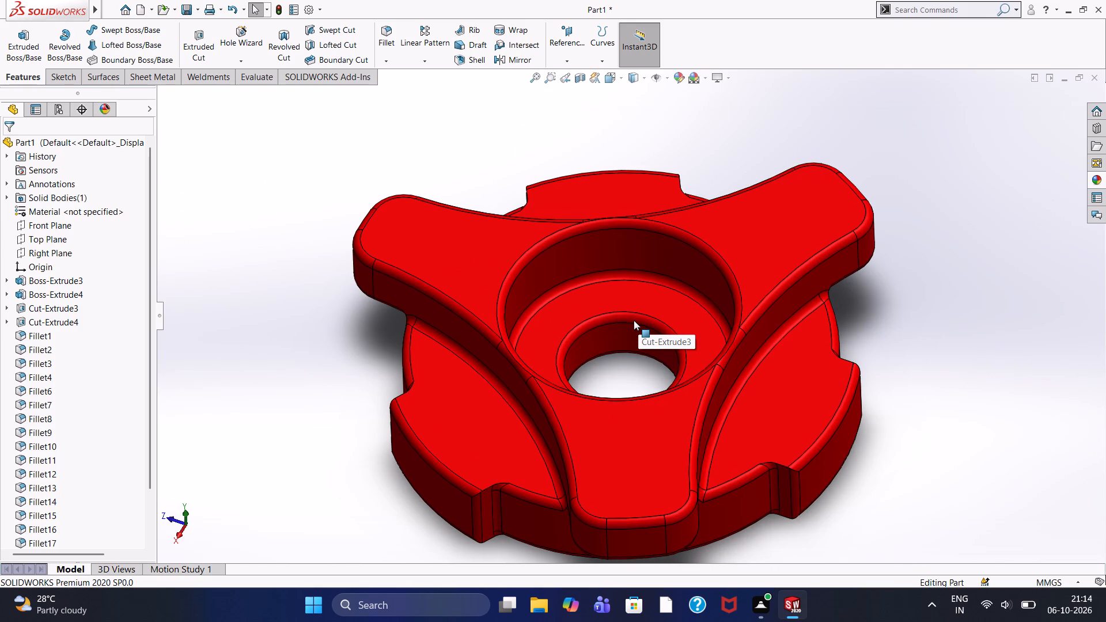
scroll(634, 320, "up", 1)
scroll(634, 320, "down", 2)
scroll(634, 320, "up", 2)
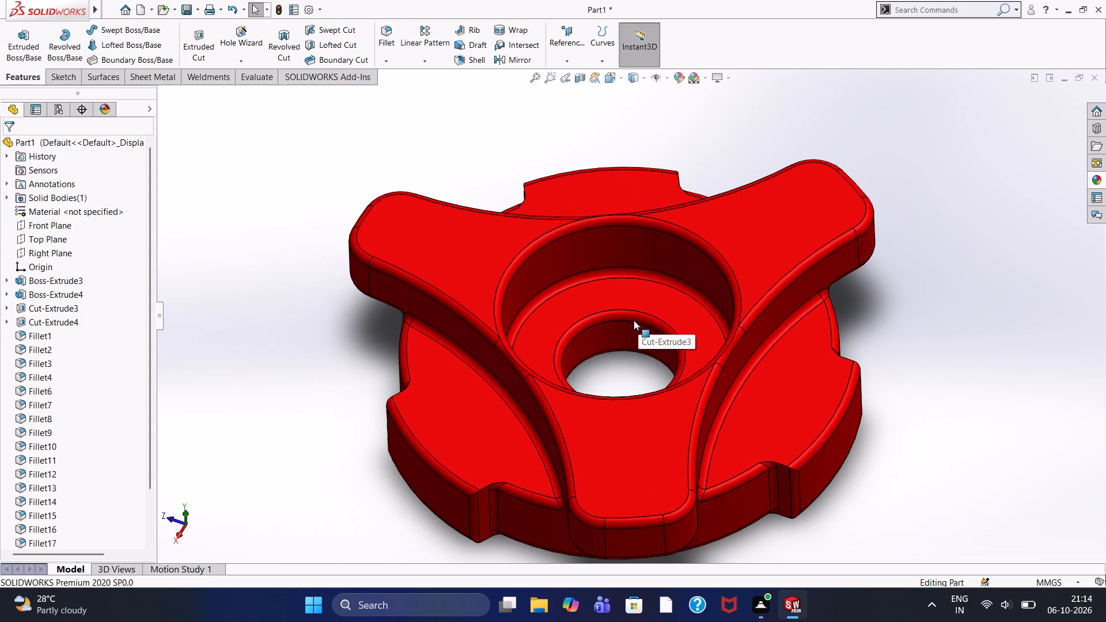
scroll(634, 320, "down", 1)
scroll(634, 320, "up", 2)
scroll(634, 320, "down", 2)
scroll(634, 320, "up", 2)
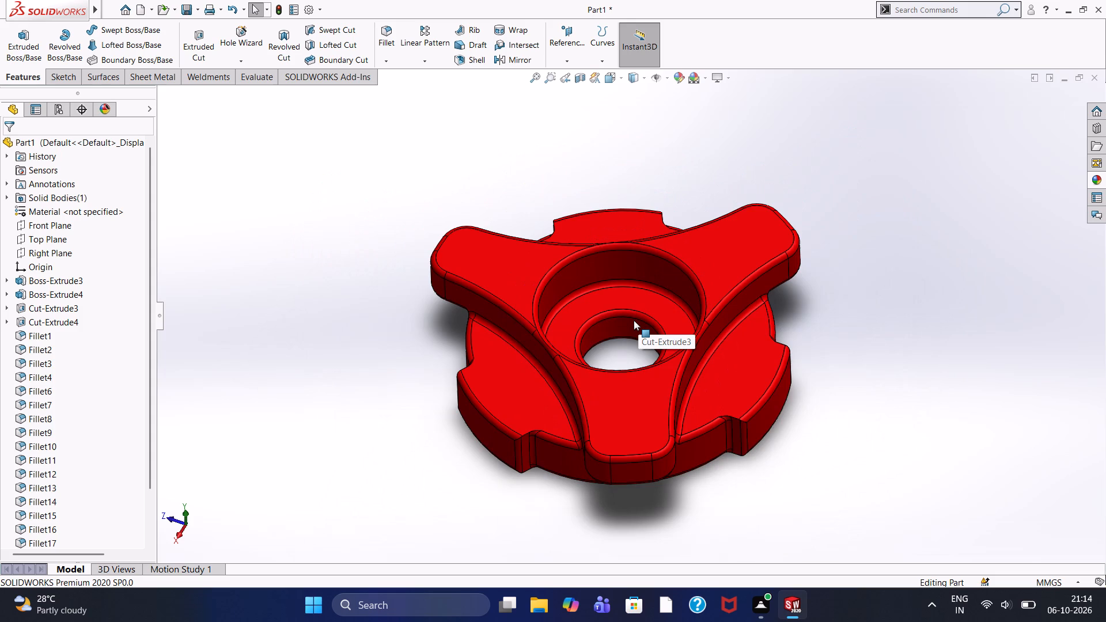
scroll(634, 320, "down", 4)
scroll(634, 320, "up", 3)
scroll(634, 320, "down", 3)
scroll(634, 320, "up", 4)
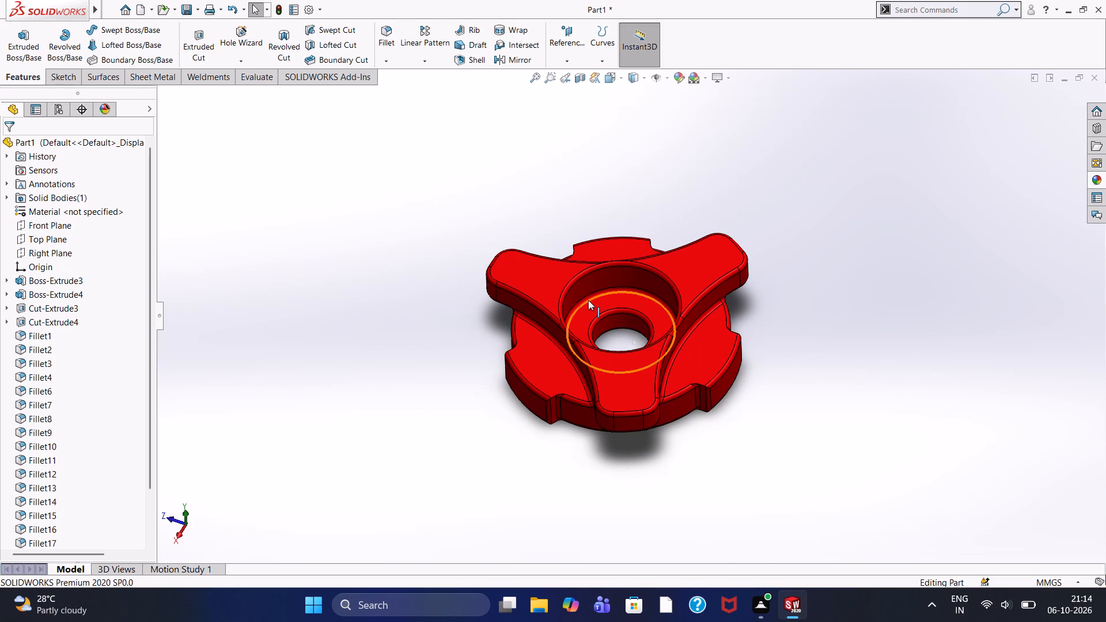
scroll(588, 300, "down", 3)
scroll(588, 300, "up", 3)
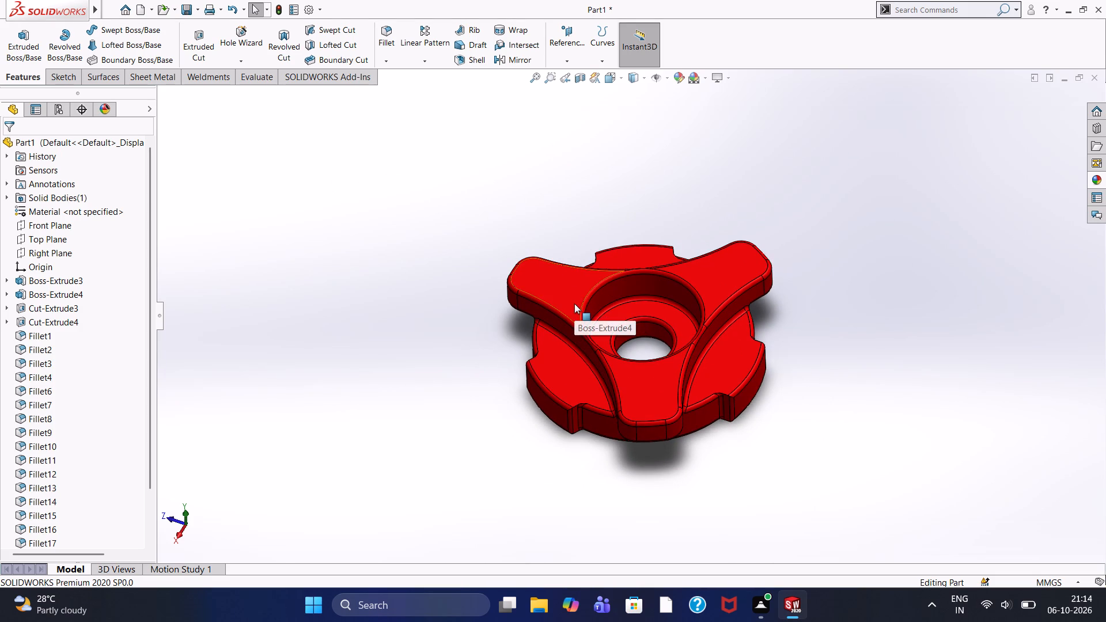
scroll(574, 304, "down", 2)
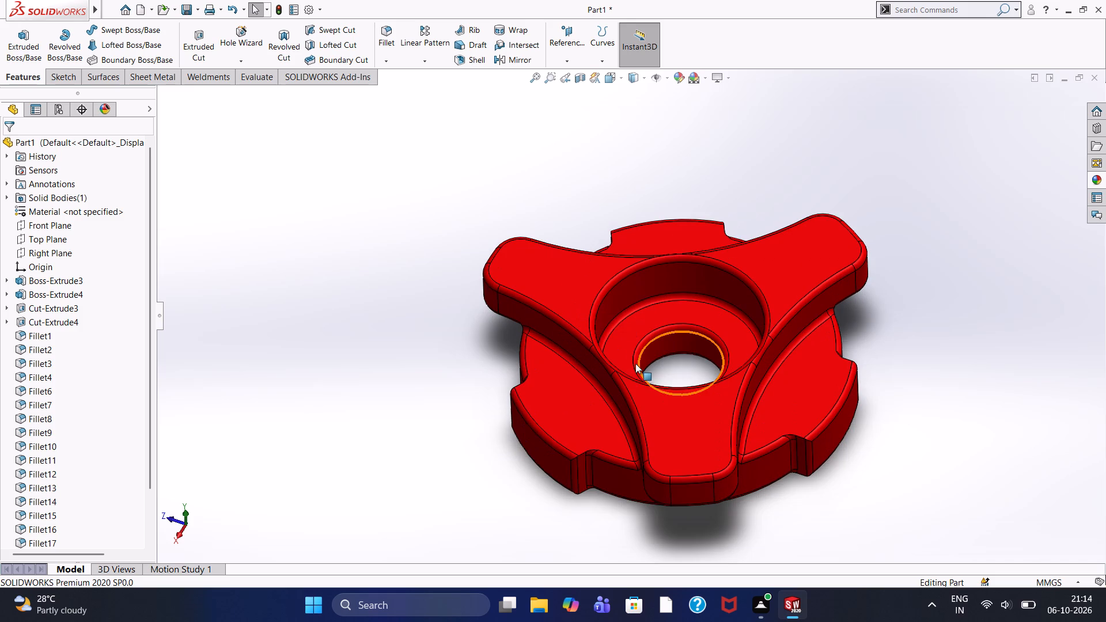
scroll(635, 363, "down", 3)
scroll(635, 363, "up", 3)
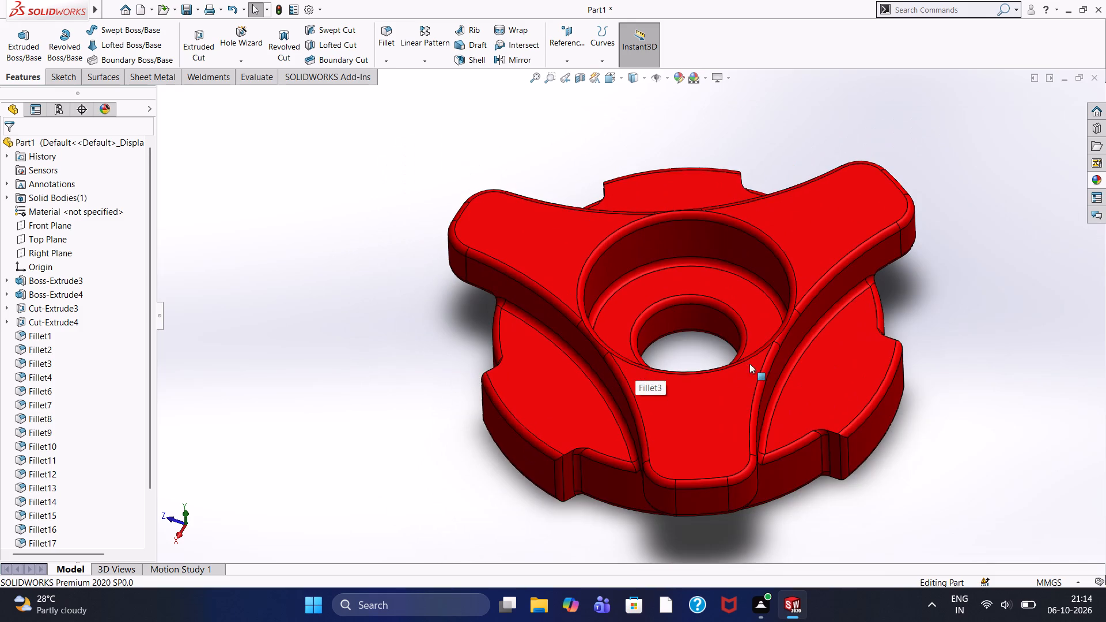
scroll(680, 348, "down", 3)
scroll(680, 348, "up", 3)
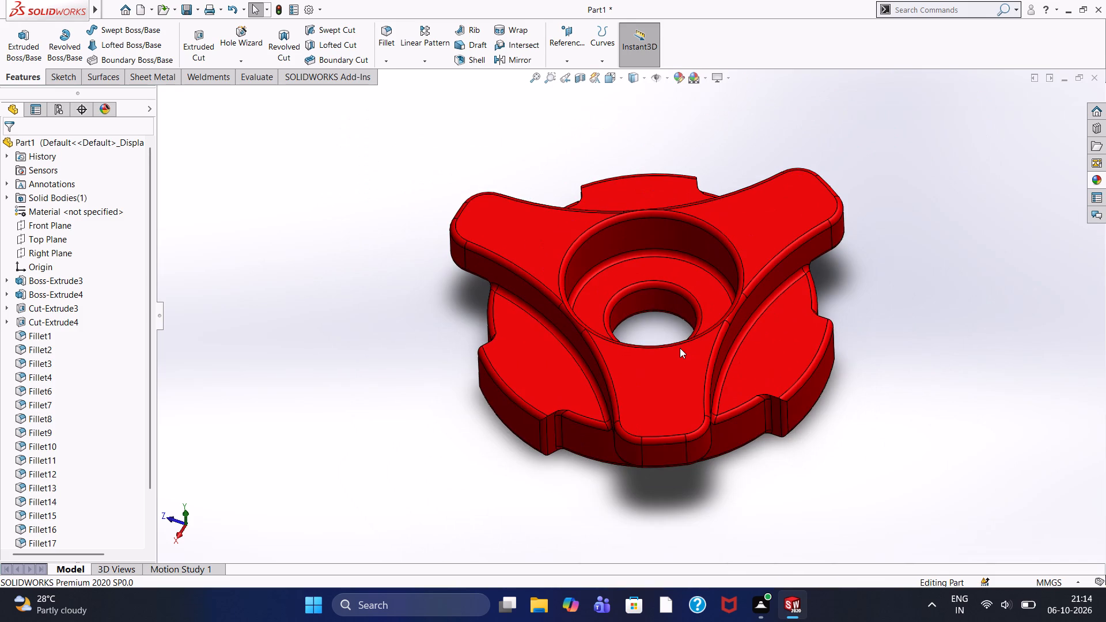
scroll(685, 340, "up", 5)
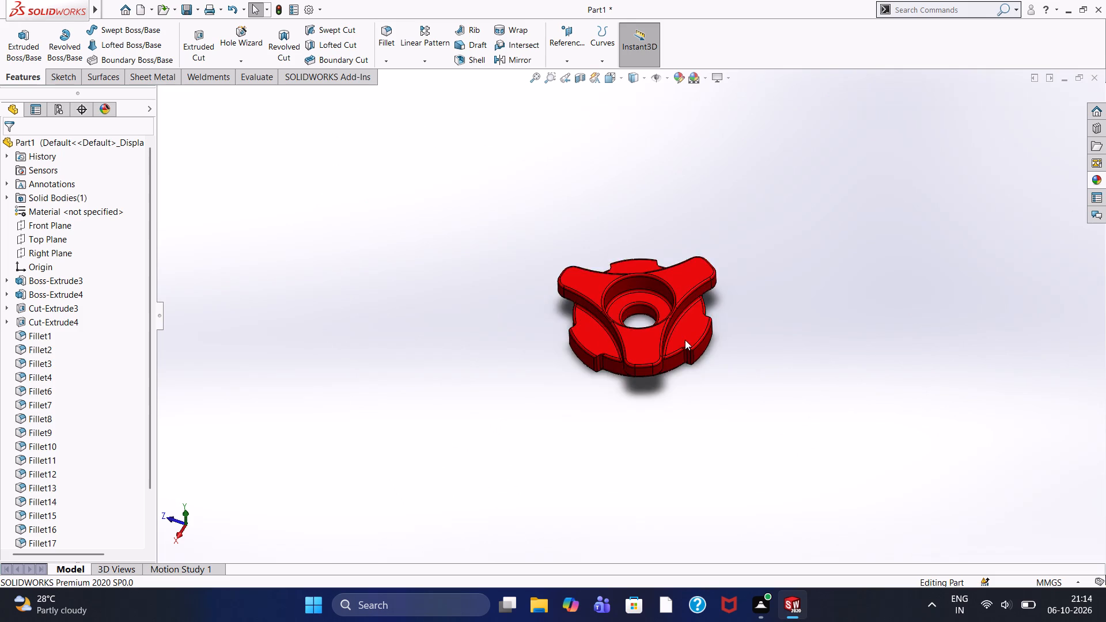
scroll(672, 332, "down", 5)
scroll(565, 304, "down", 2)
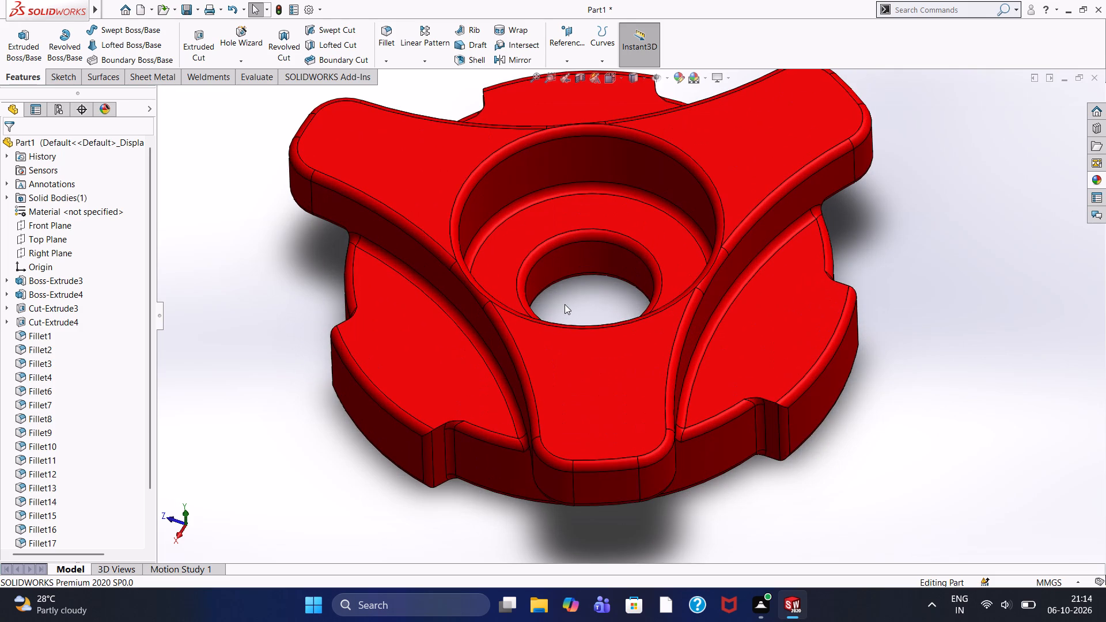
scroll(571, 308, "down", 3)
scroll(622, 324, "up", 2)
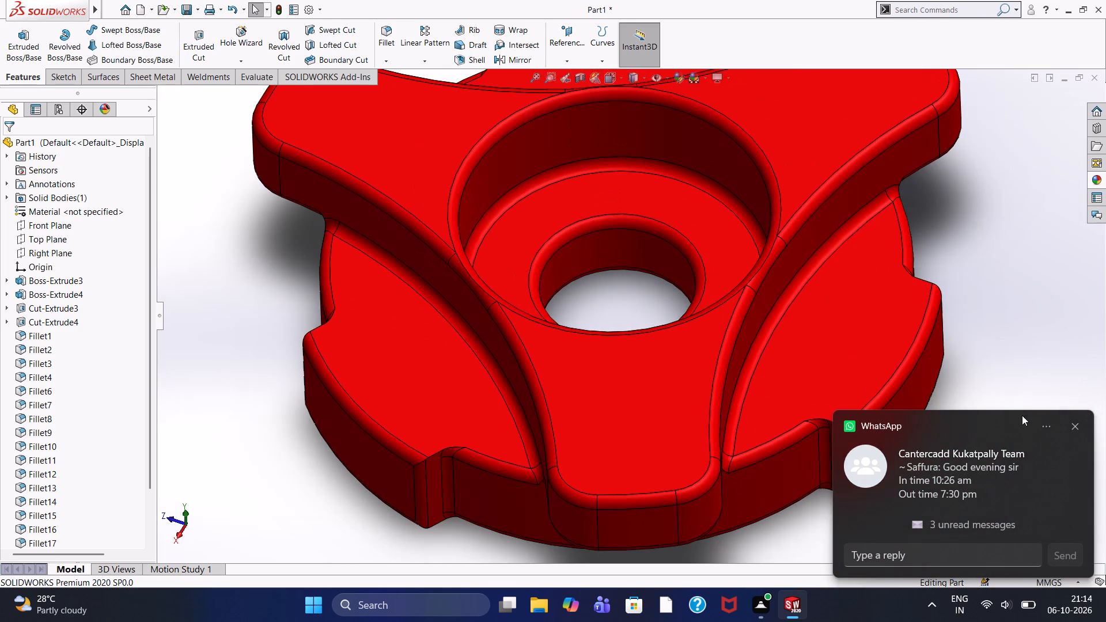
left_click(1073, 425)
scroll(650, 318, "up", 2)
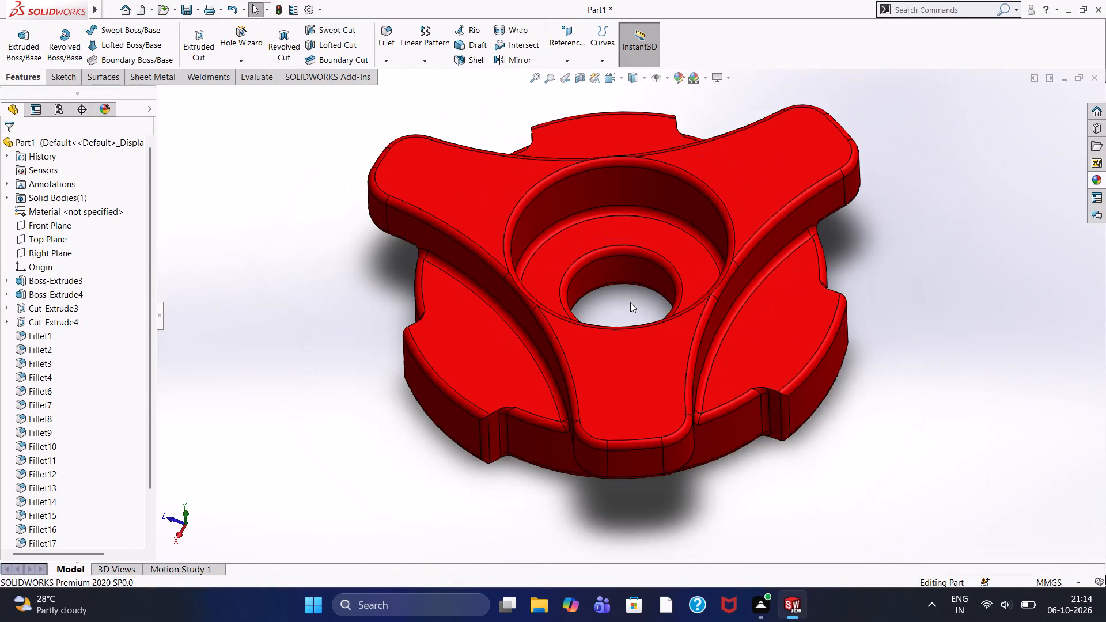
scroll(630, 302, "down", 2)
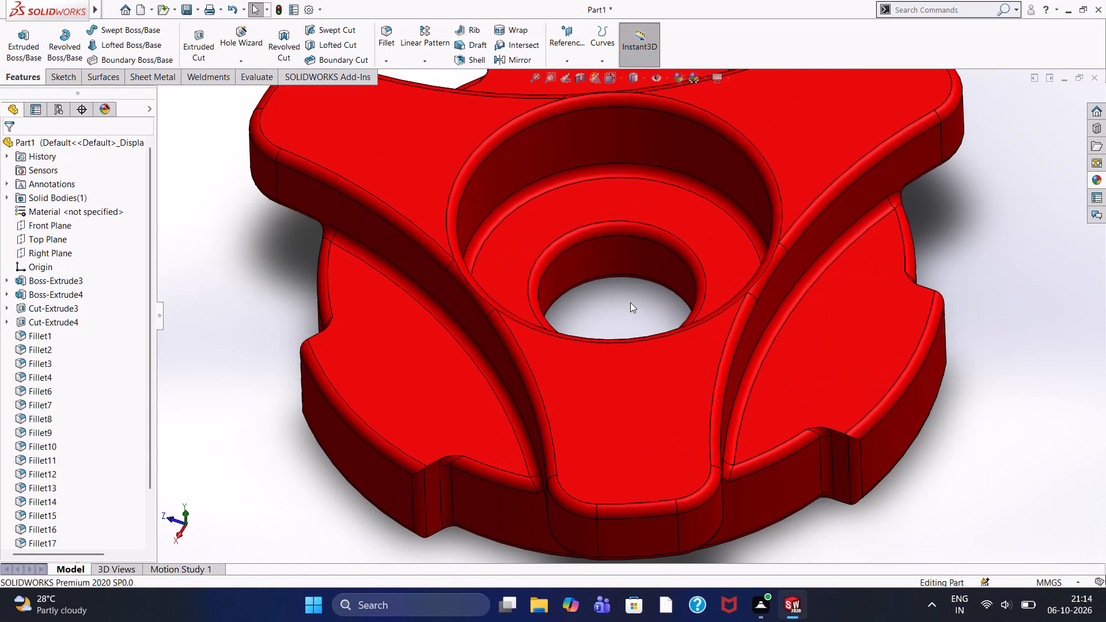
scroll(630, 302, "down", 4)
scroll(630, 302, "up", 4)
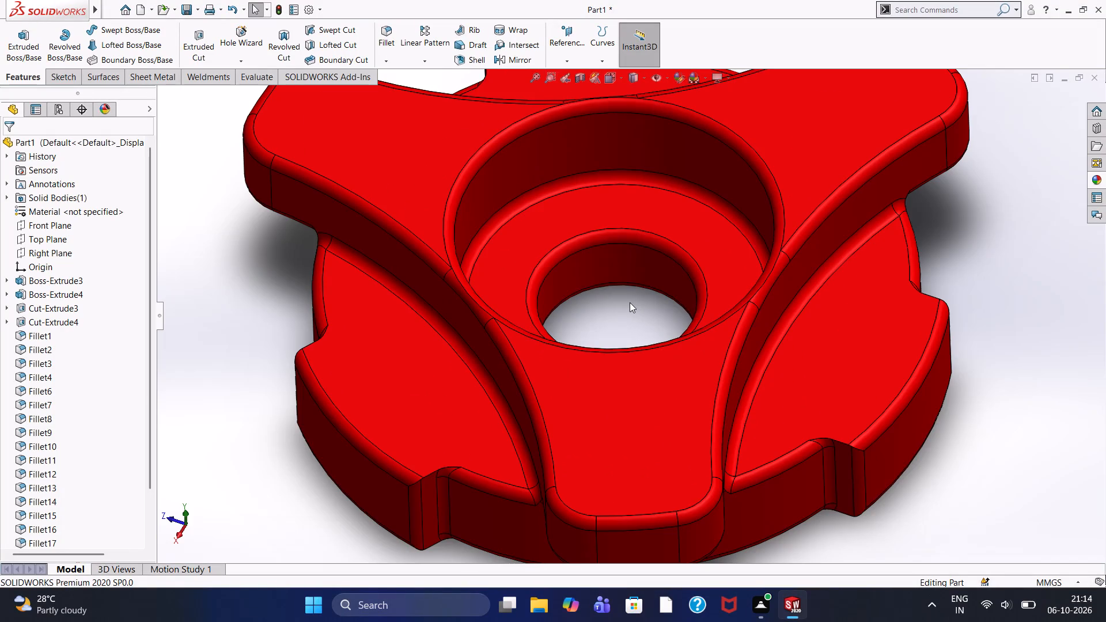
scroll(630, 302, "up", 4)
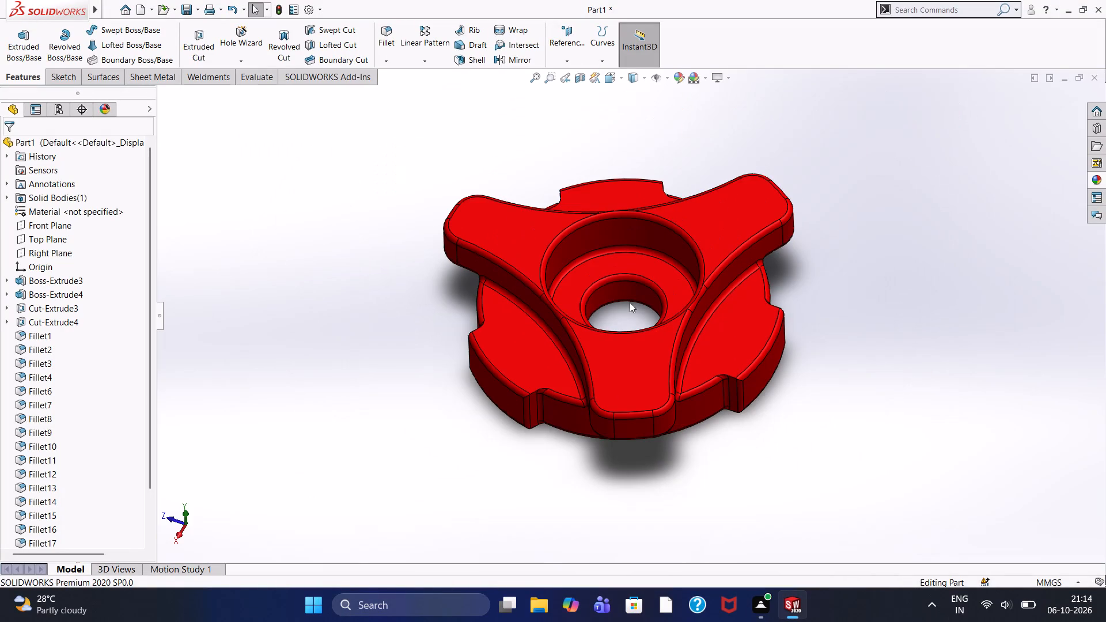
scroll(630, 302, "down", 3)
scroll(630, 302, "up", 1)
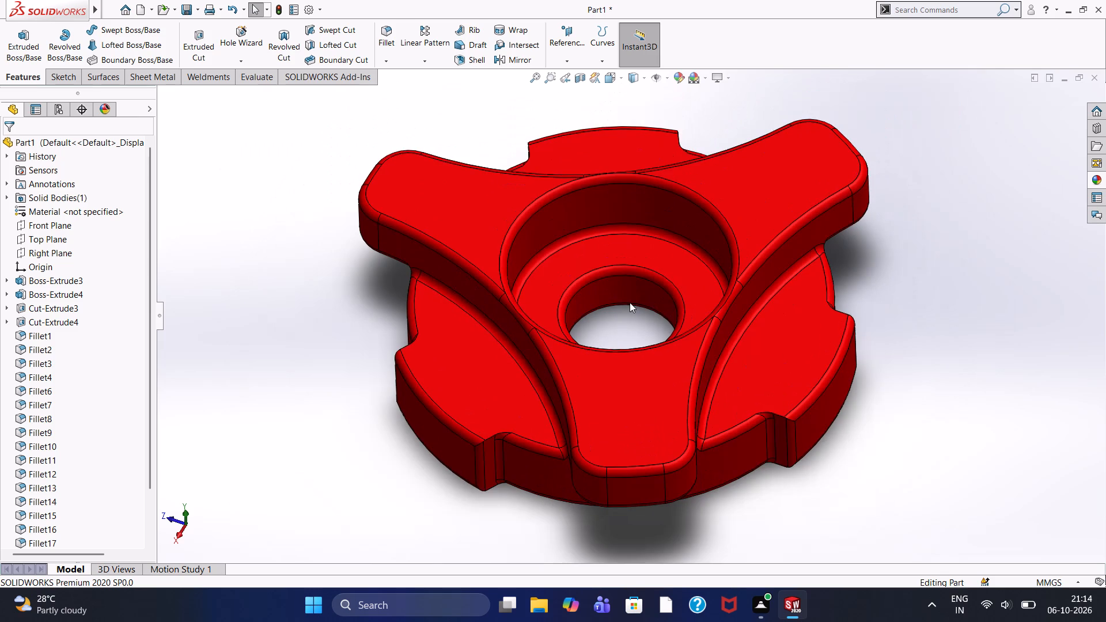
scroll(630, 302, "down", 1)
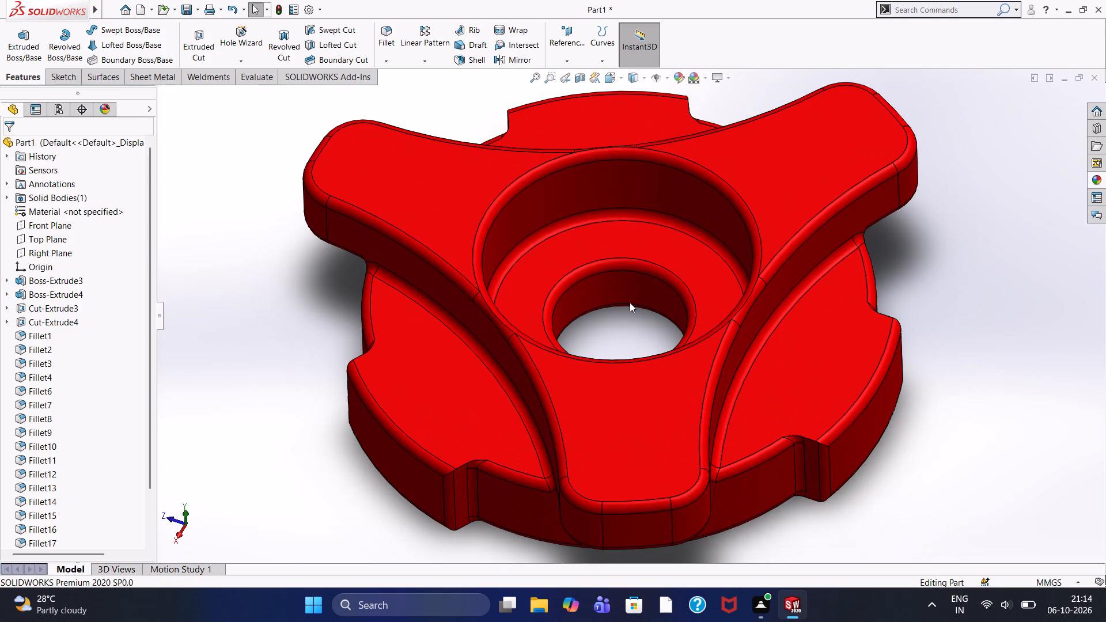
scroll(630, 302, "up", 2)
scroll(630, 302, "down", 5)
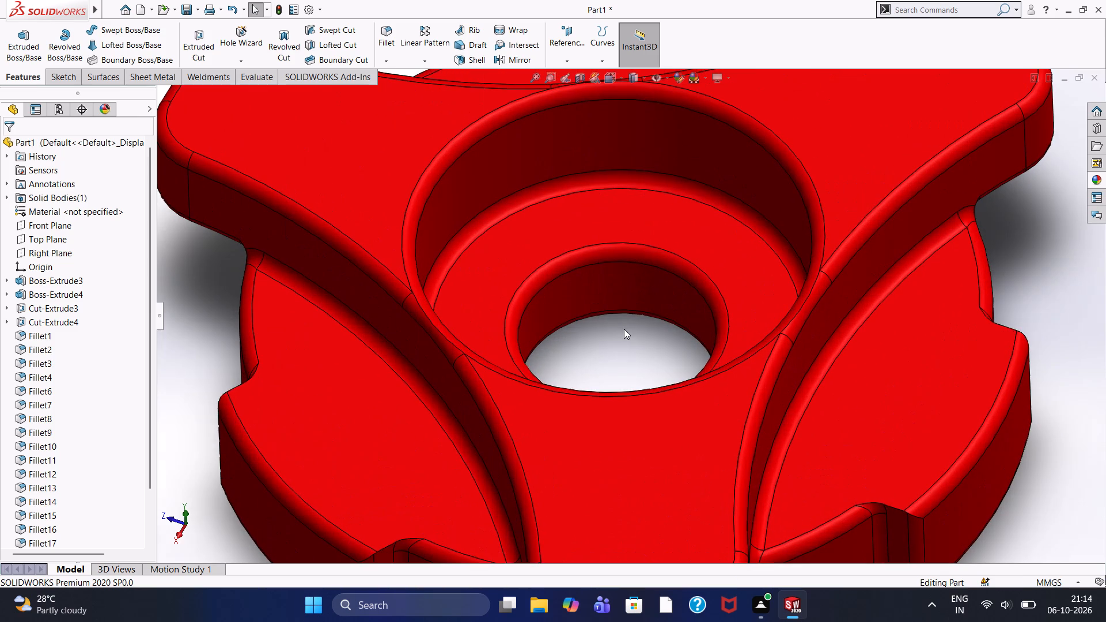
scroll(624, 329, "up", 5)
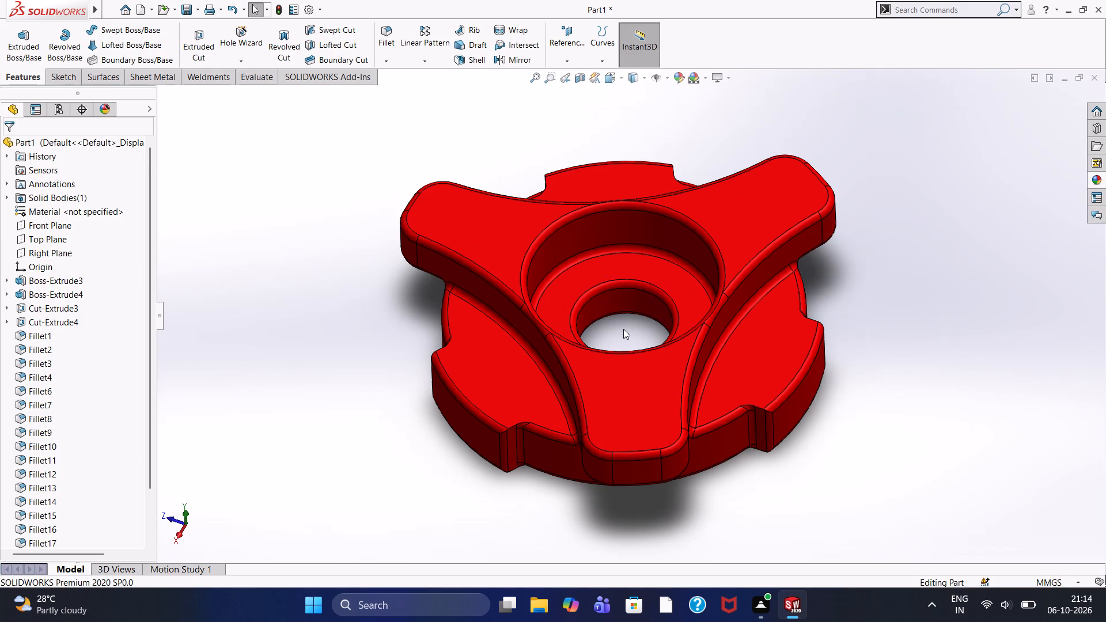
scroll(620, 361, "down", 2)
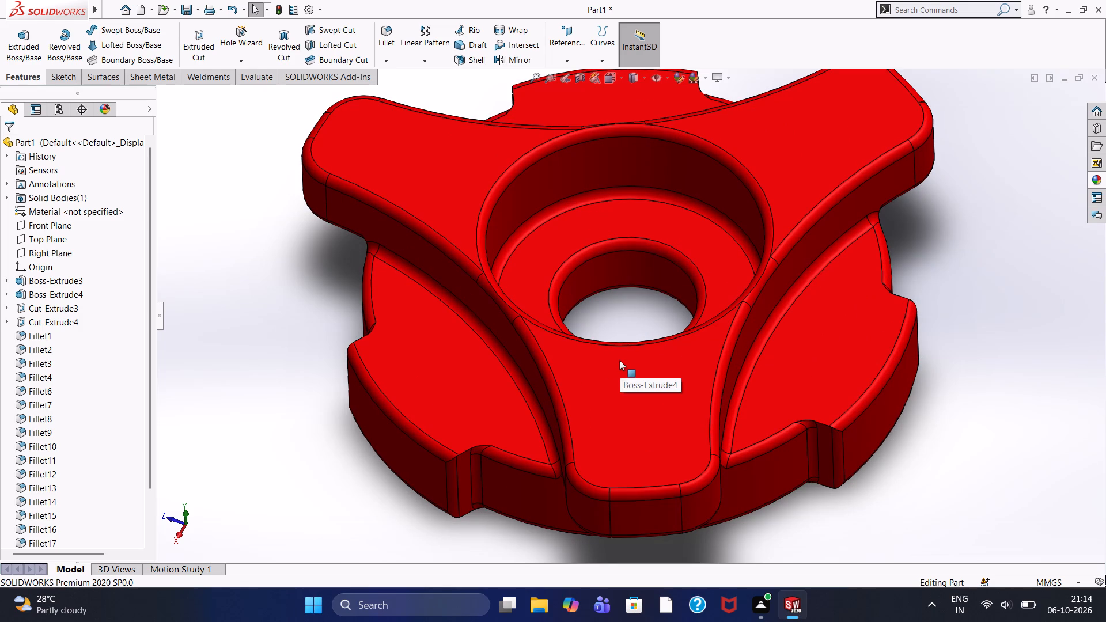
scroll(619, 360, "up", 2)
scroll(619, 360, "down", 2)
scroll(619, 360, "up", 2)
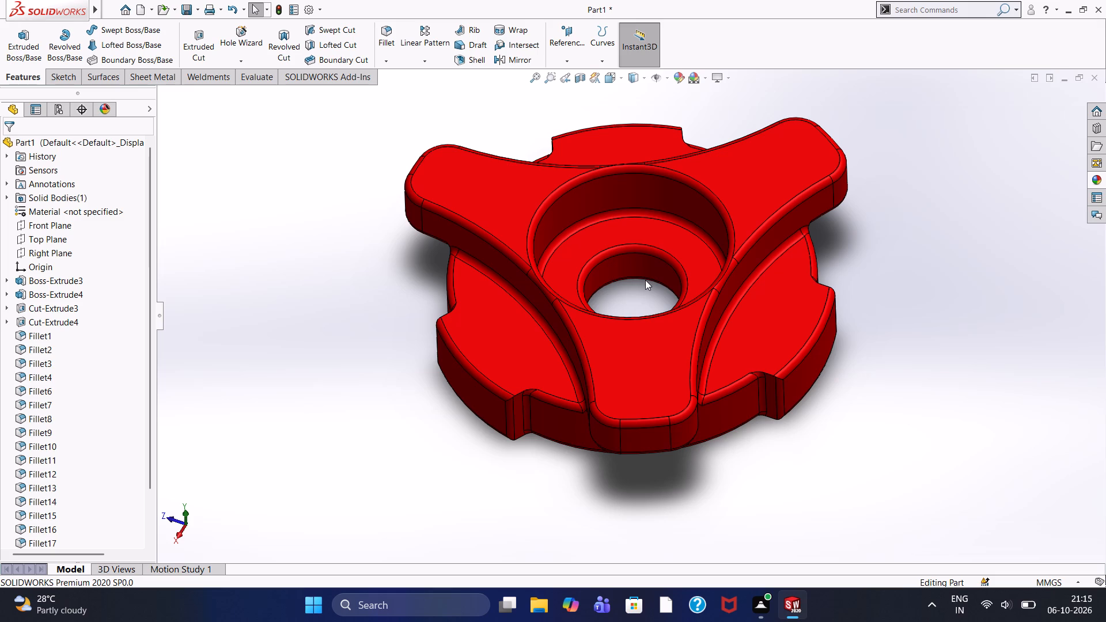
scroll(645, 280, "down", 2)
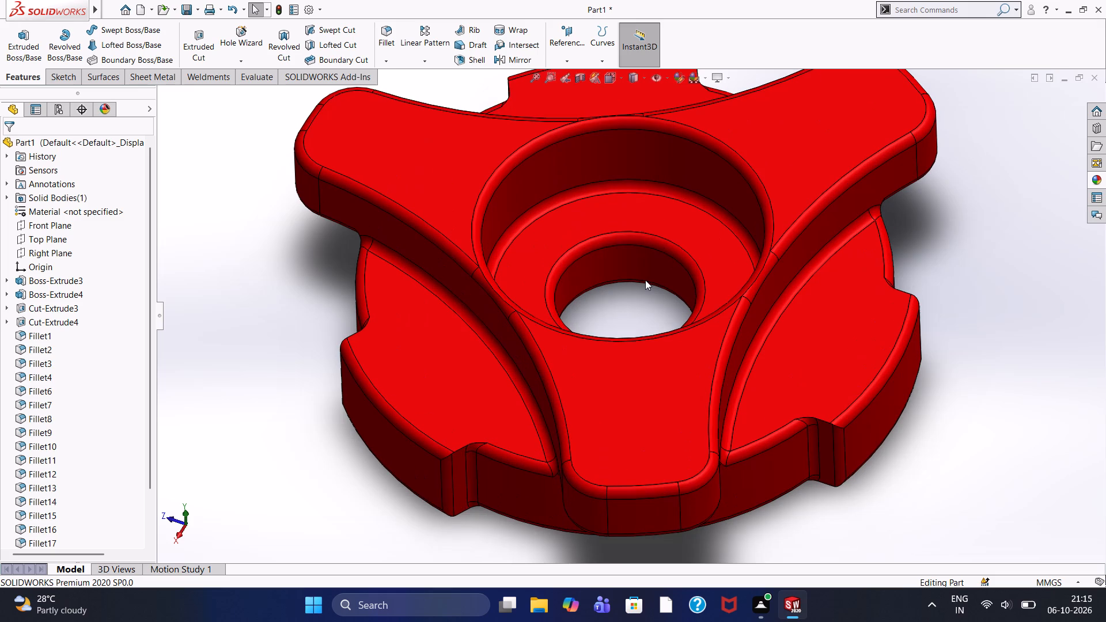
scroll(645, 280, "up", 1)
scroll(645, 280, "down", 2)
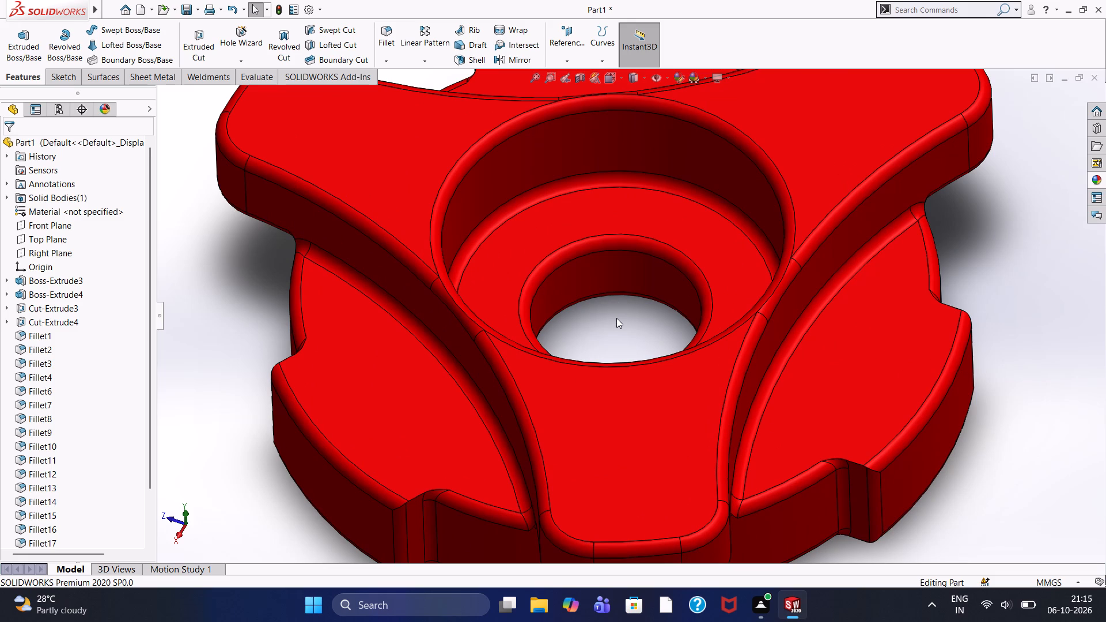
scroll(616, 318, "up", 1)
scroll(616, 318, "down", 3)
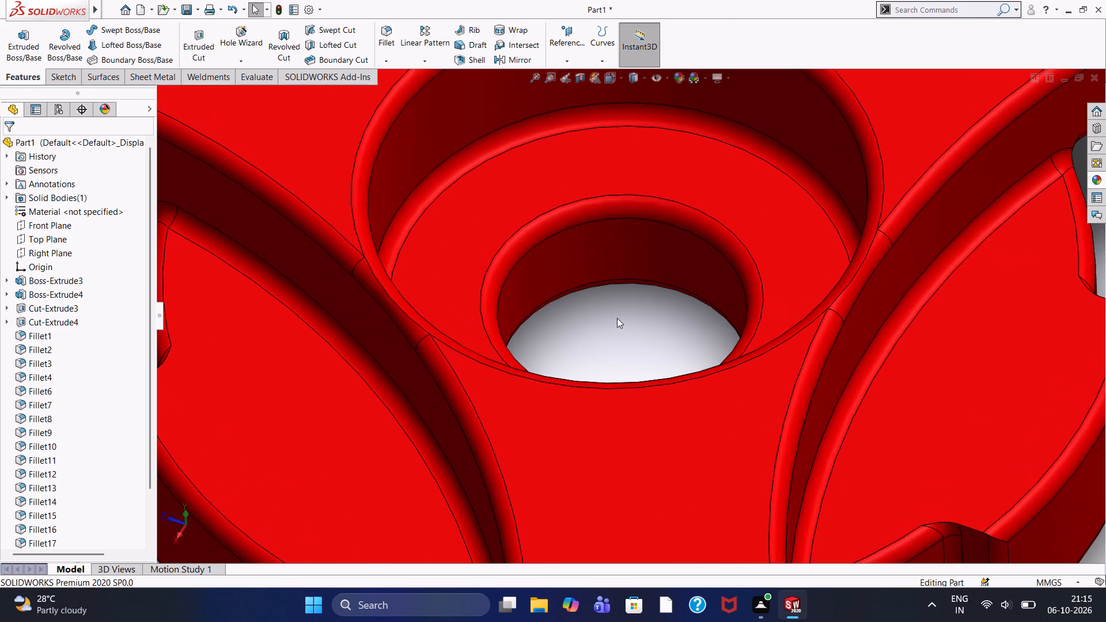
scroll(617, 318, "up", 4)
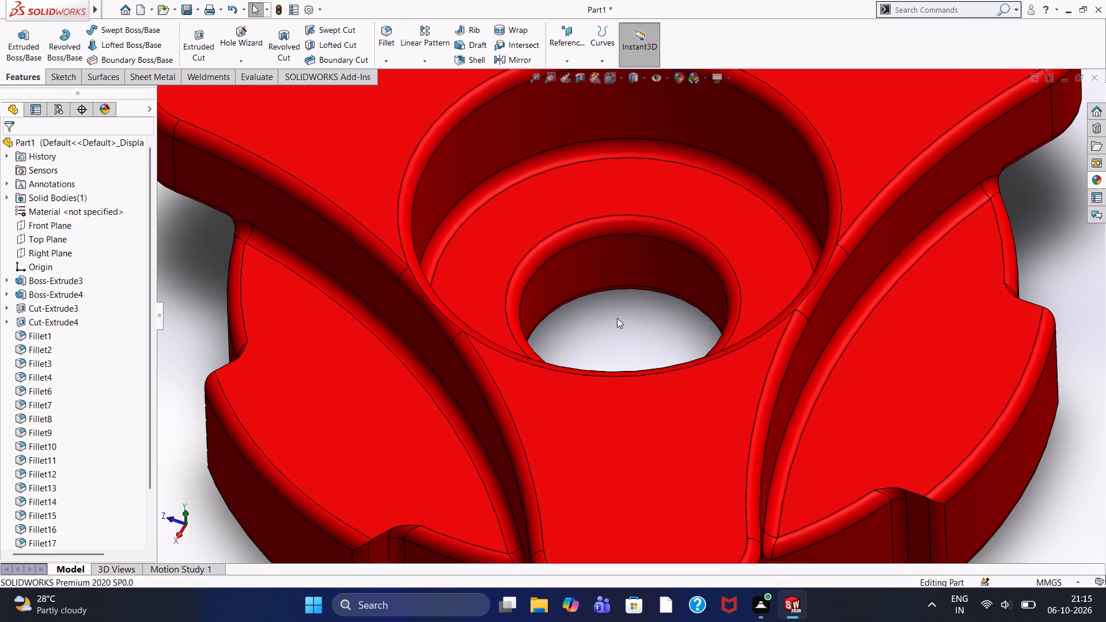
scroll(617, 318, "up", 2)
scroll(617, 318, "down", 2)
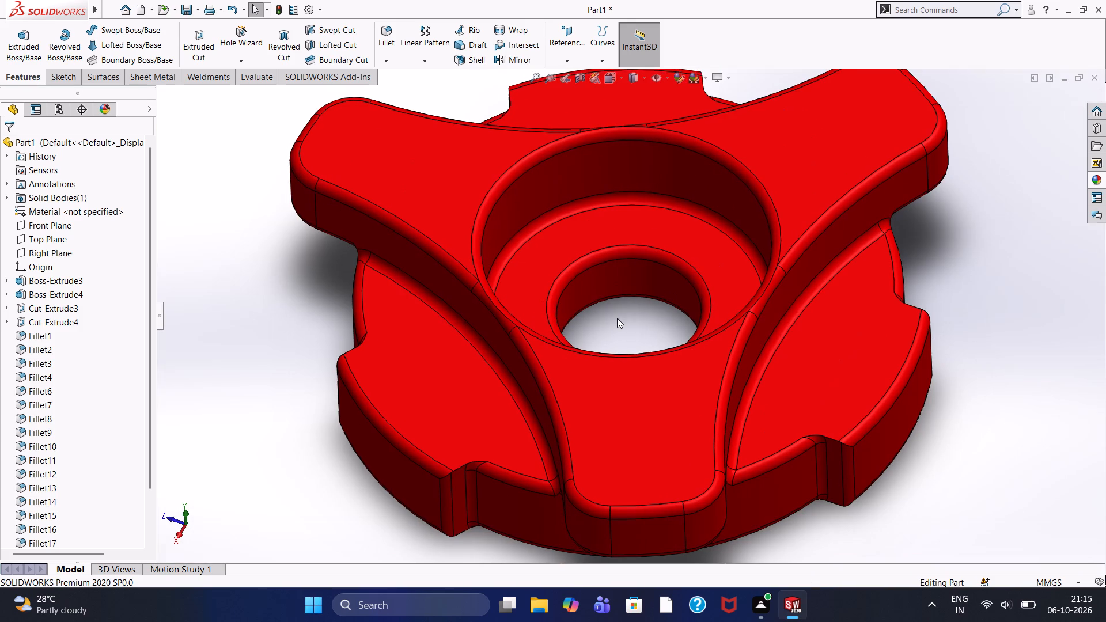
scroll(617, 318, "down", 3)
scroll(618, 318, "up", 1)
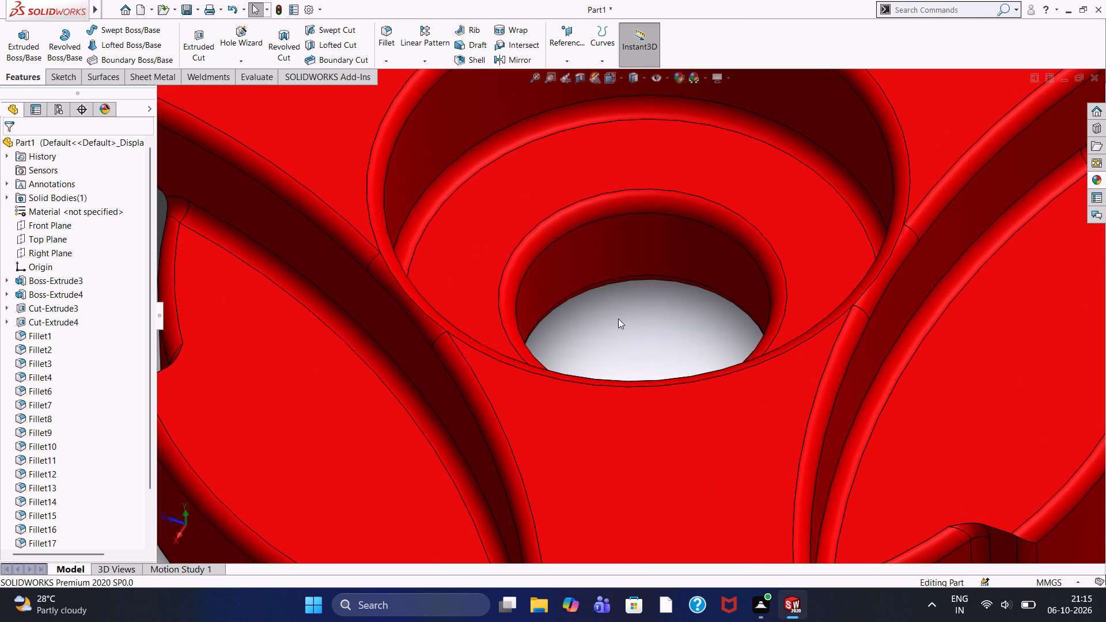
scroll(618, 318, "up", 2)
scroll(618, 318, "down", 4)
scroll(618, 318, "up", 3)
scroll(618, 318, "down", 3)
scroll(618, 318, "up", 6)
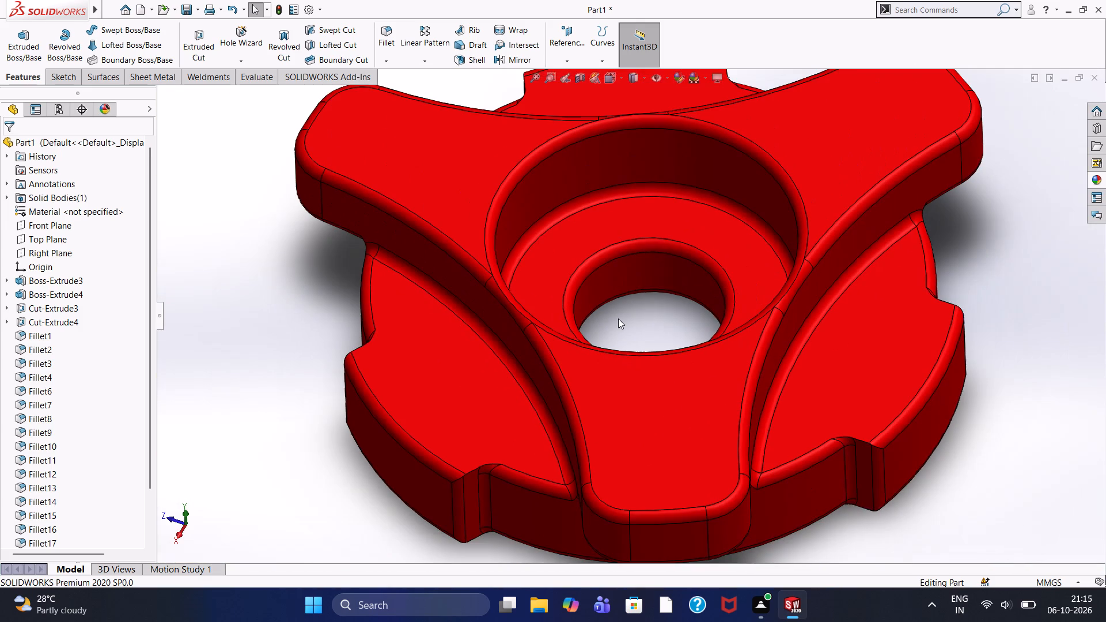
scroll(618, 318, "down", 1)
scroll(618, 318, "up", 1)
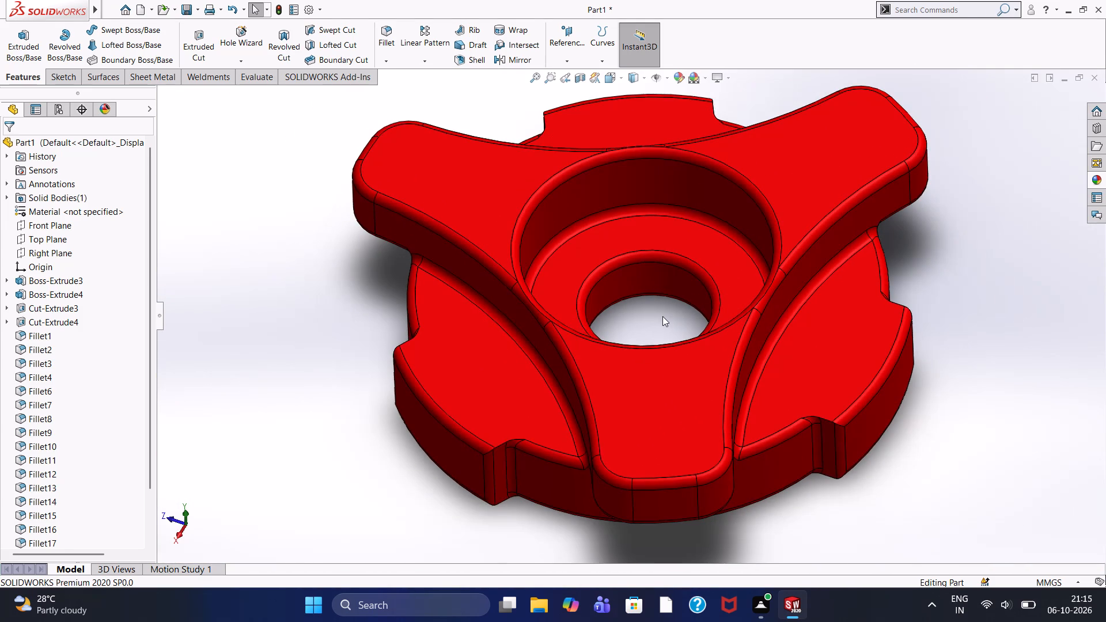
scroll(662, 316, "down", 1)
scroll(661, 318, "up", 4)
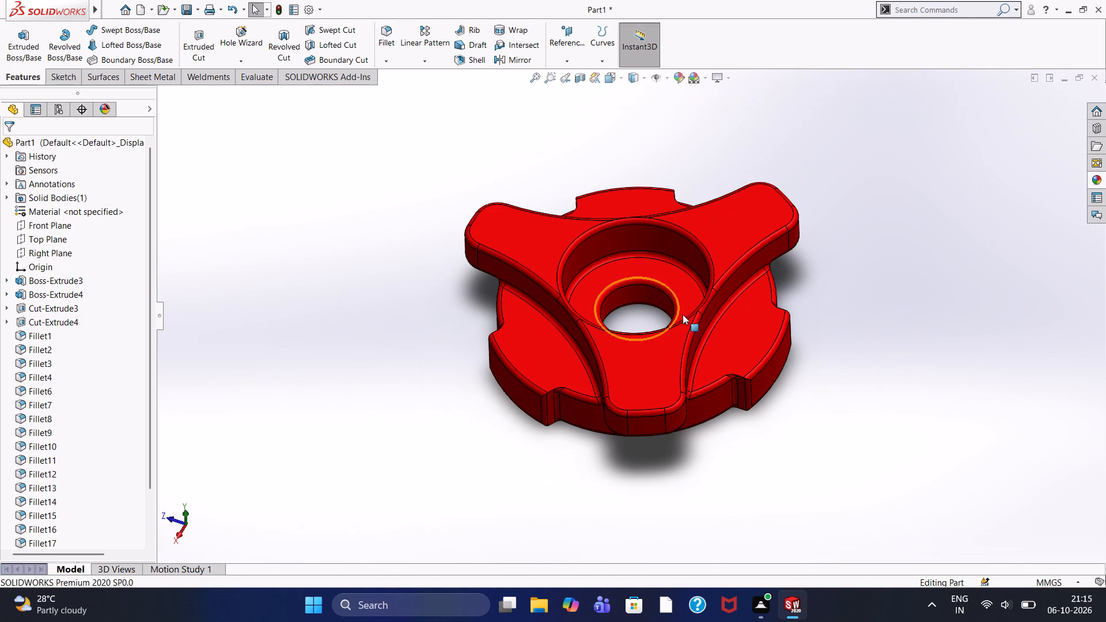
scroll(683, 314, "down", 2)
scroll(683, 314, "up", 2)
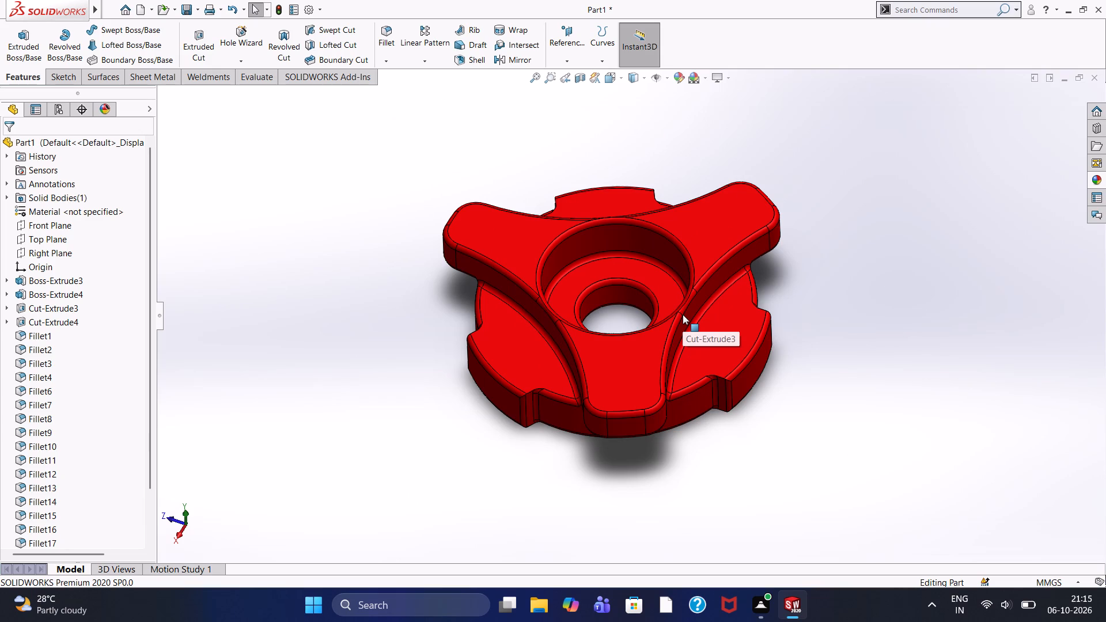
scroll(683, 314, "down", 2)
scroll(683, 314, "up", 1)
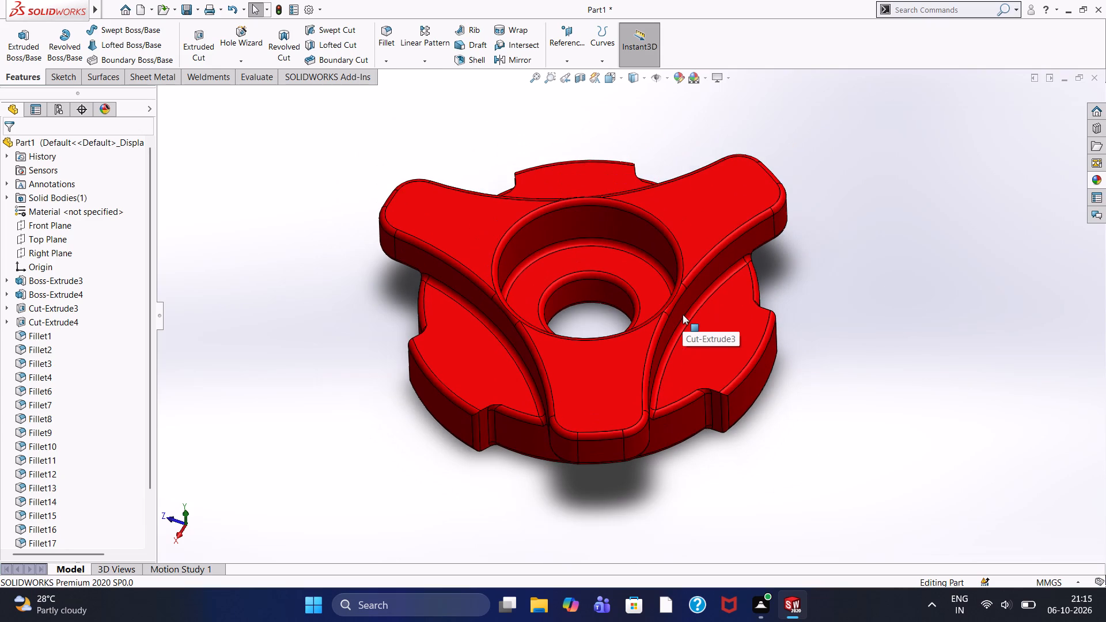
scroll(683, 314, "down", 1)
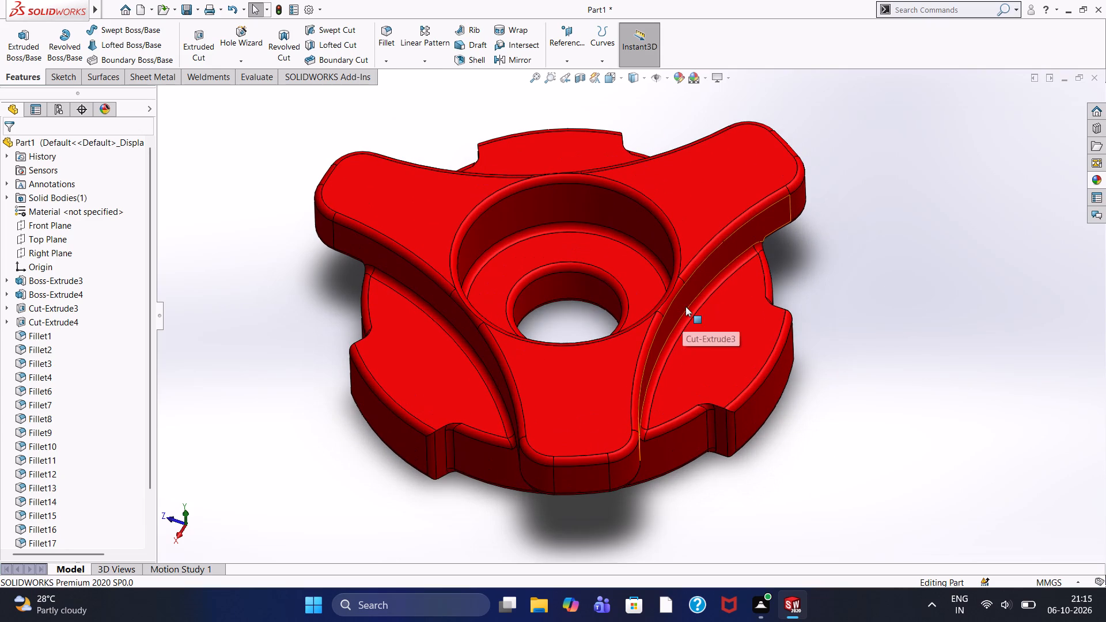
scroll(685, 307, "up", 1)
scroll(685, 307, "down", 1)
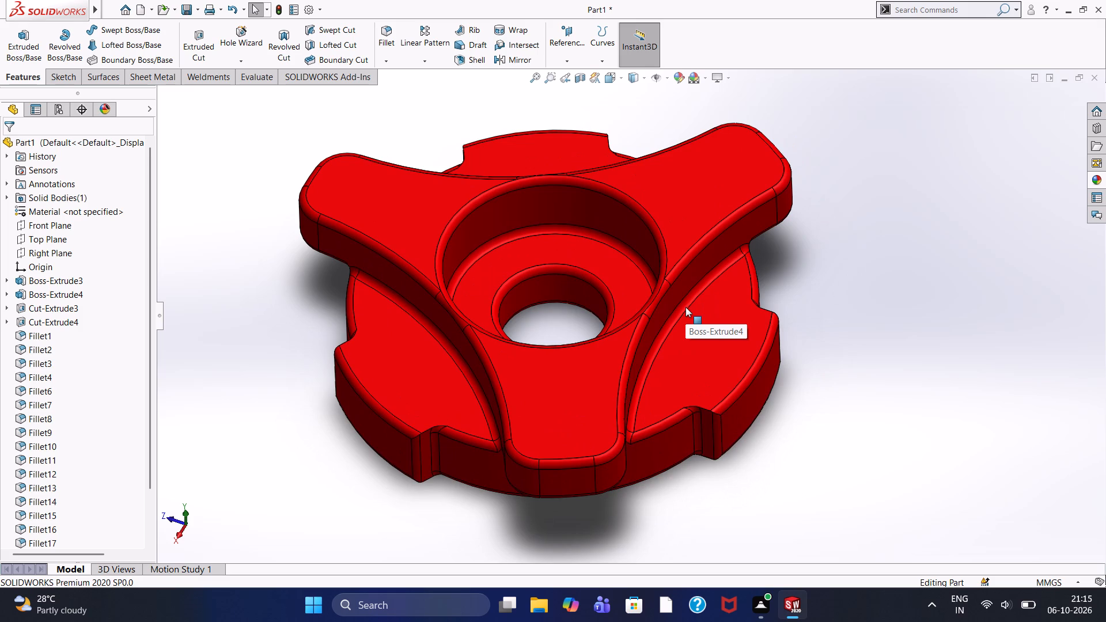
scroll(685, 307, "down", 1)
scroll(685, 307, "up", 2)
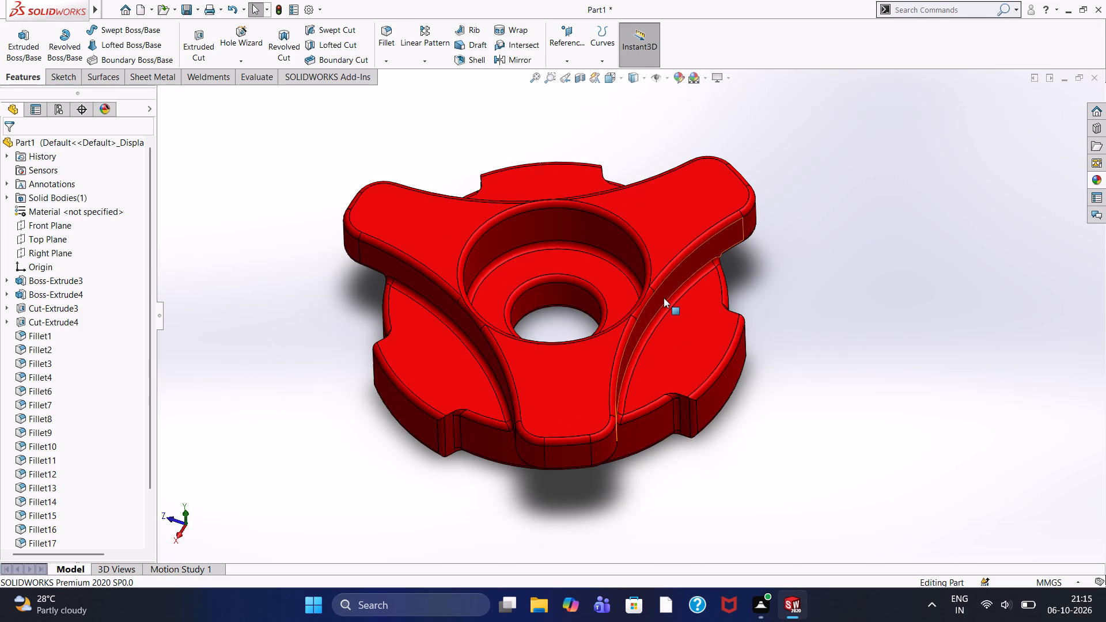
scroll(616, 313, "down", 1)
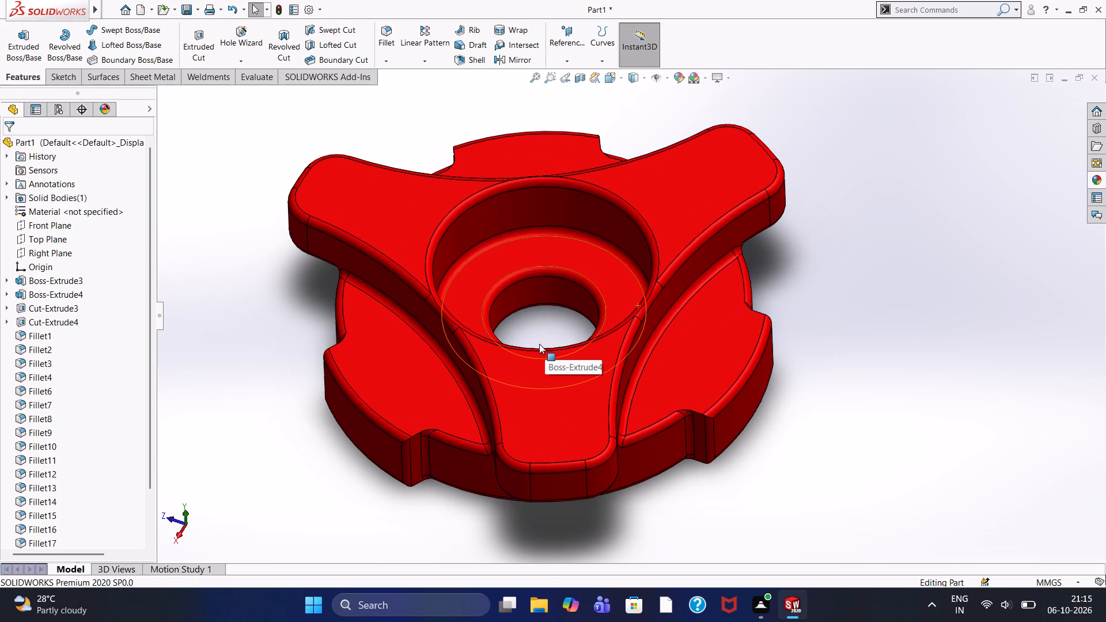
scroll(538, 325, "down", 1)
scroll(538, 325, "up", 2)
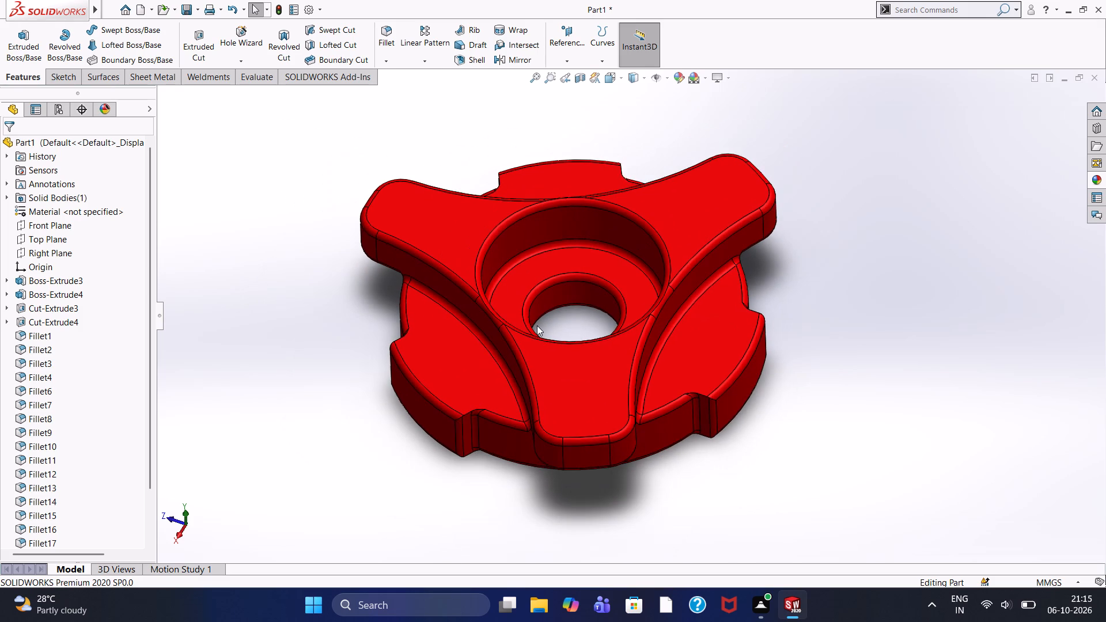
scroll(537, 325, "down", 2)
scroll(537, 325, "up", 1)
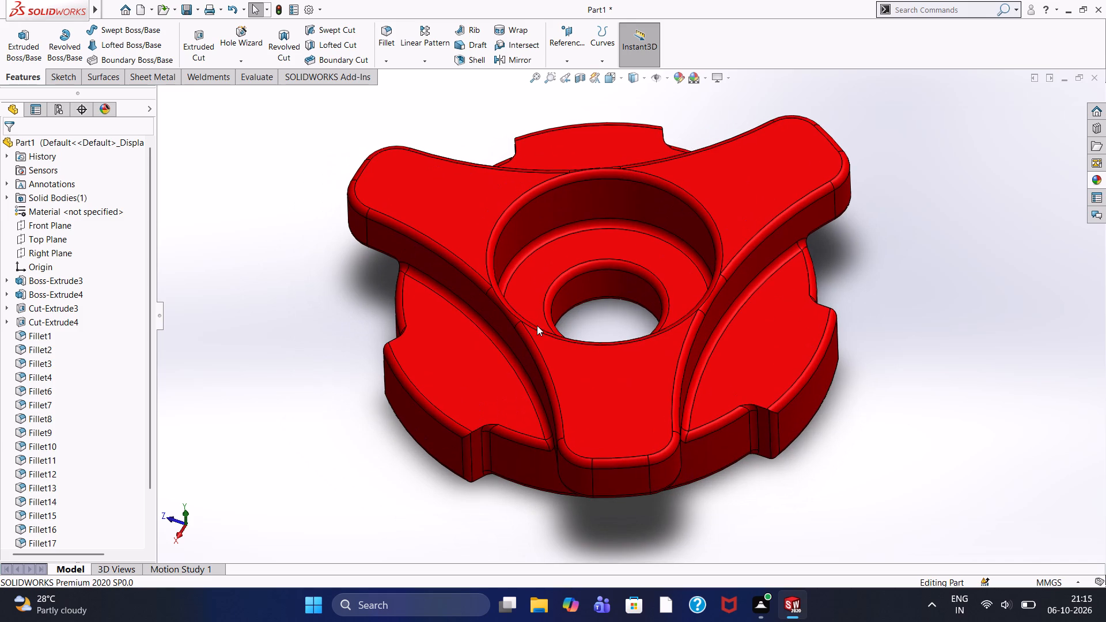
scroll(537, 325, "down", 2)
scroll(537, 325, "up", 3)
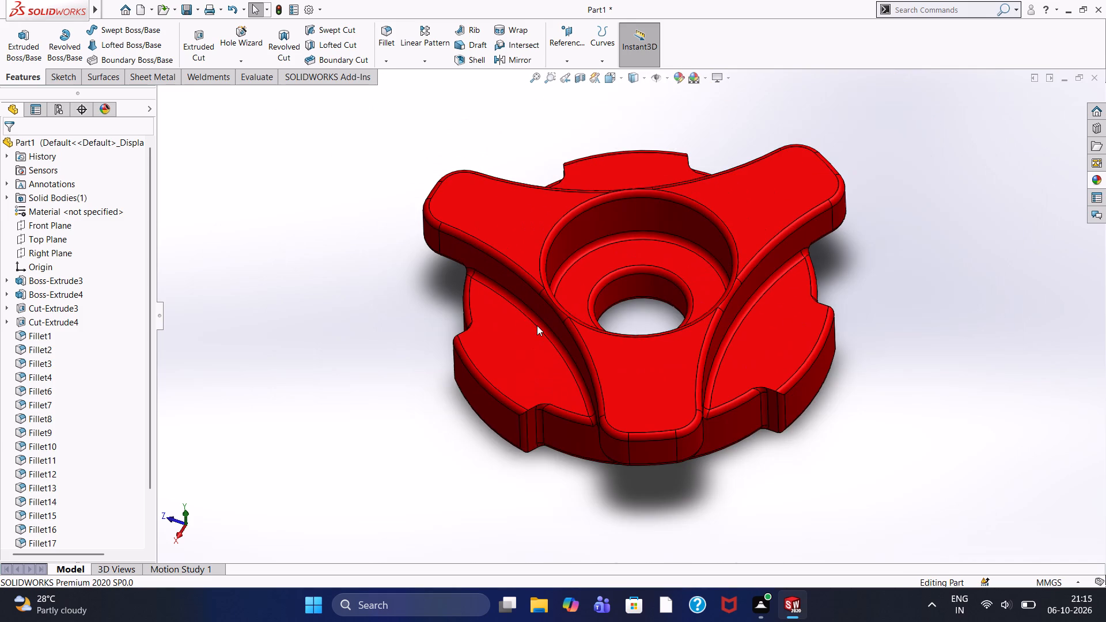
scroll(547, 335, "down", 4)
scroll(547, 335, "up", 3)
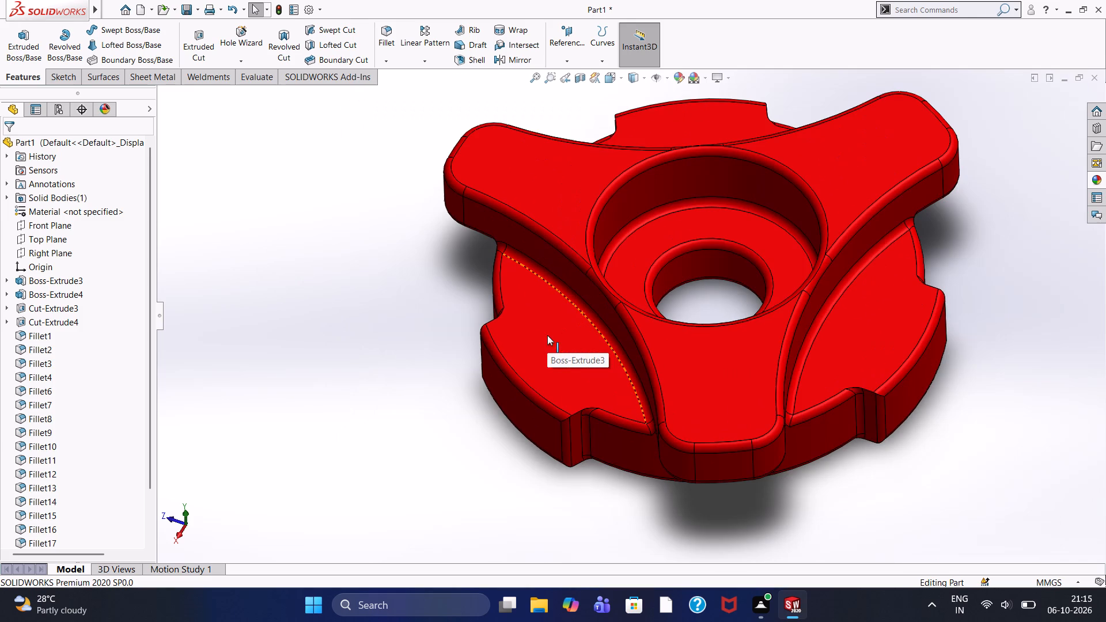
Examine the filleted arm edges, rim tabs and stepped bore of the knob close up and as a whole from obliquely above.
scroll(547, 335, "down", 2)
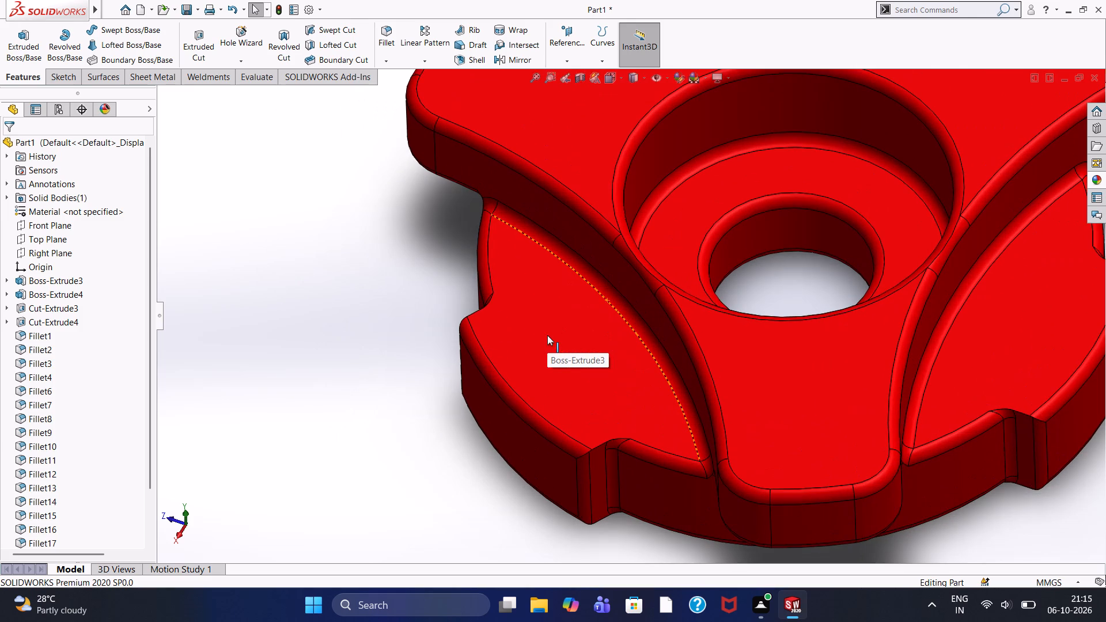
scroll(547, 335, "down", 1)
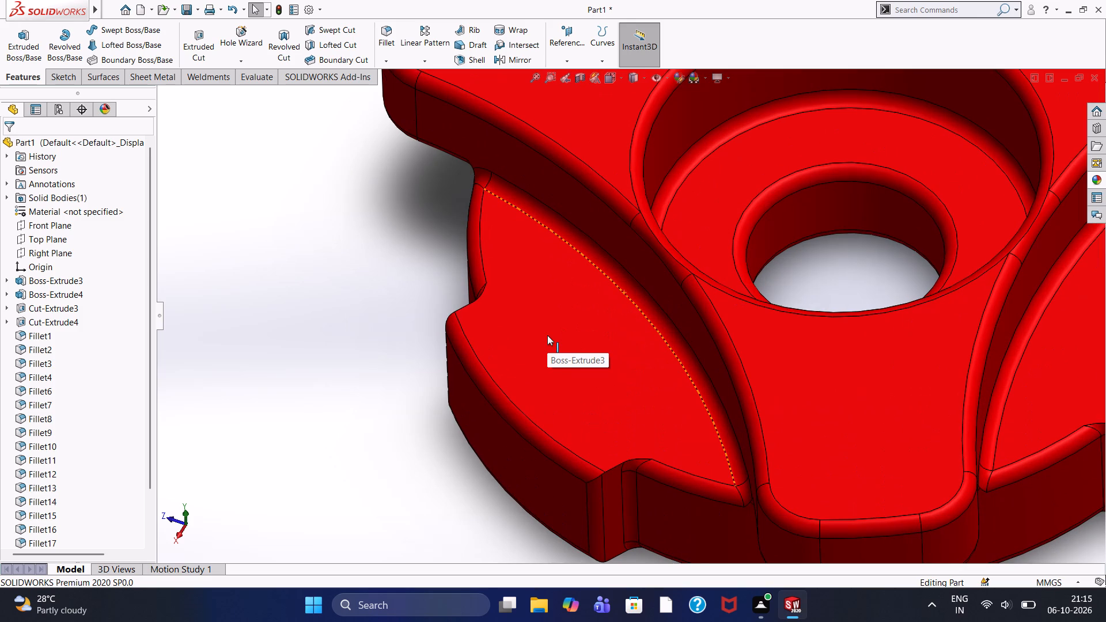
scroll(547, 335, "up", 1)
scroll(547, 335, "down", 1)
scroll(607, 318, "up", 1)
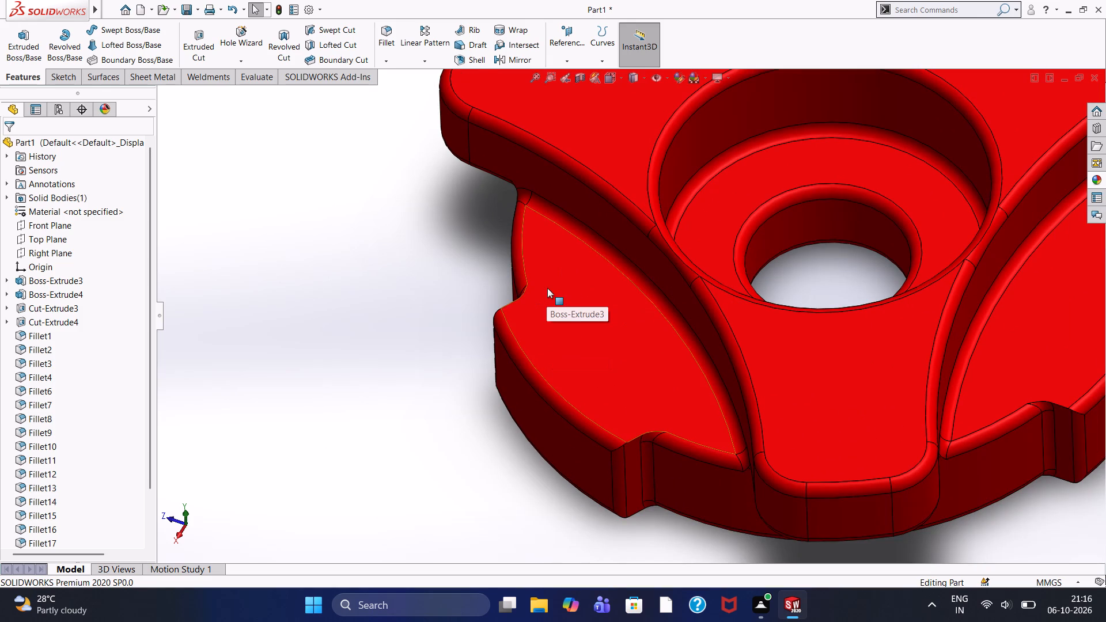
scroll(547, 288, "up", 1)
scroll(688, 268, "up", 2)
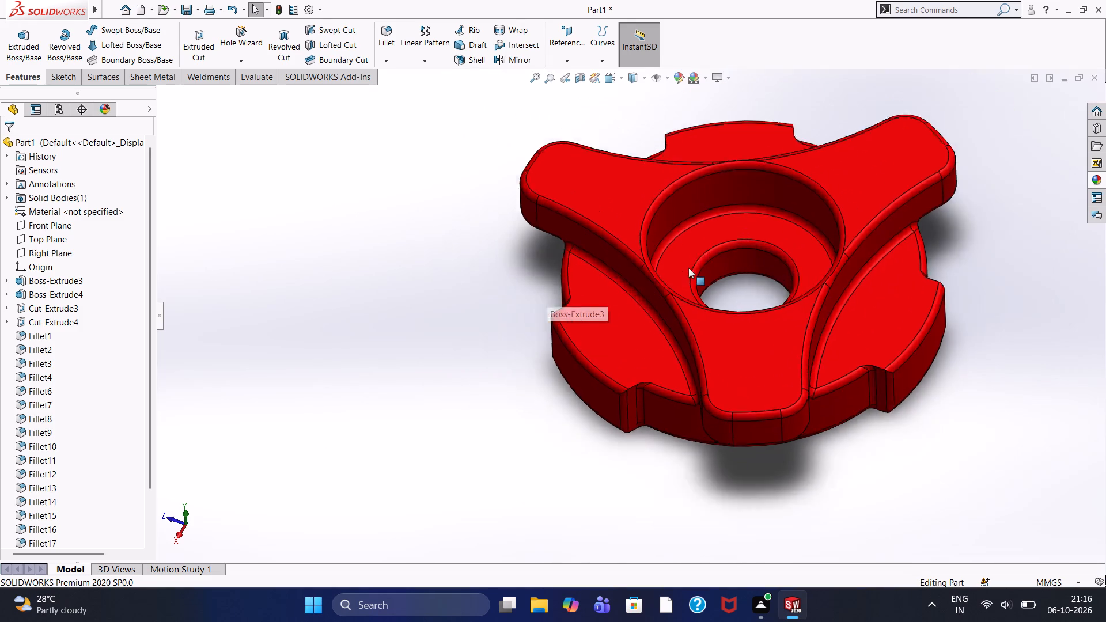
scroll(688, 268, "up", 2)
scroll(694, 290, "down", 8)
scroll(697, 290, "up", 2)
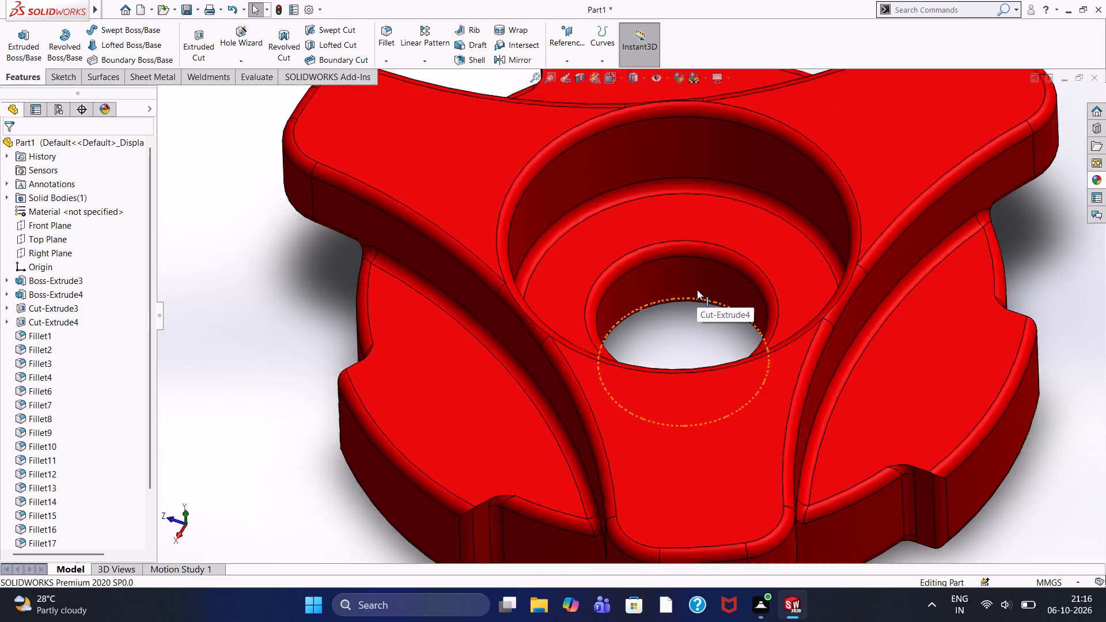
scroll(697, 290, "up", 3)
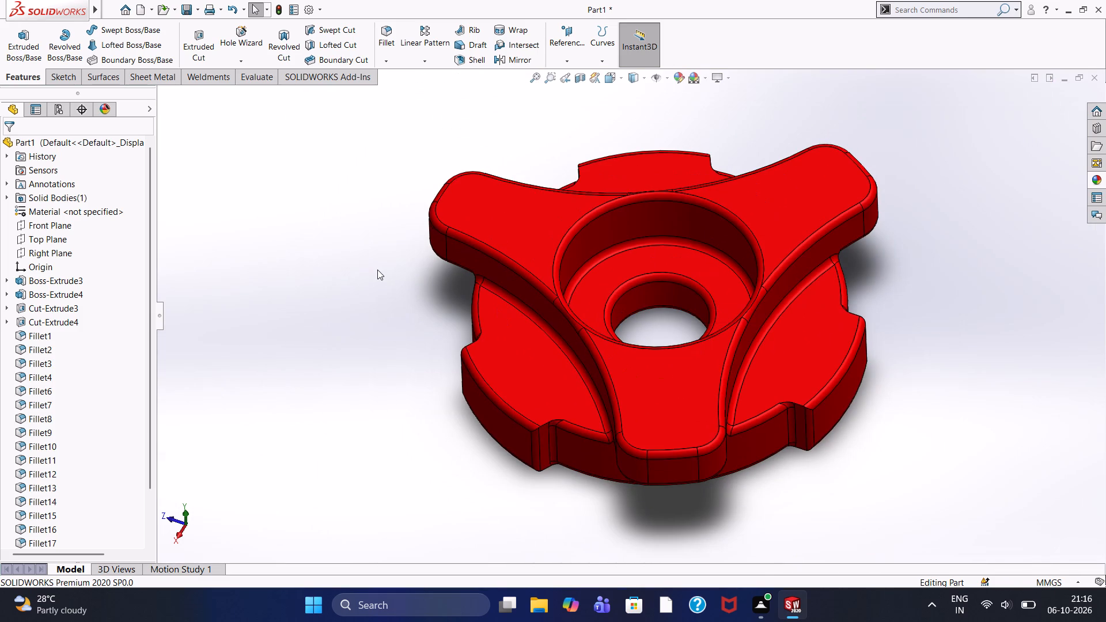
scroll(377, 270, "down", 2)
scroll(377, 270, "up", 2)
scroll(566, 460, "up", 3)
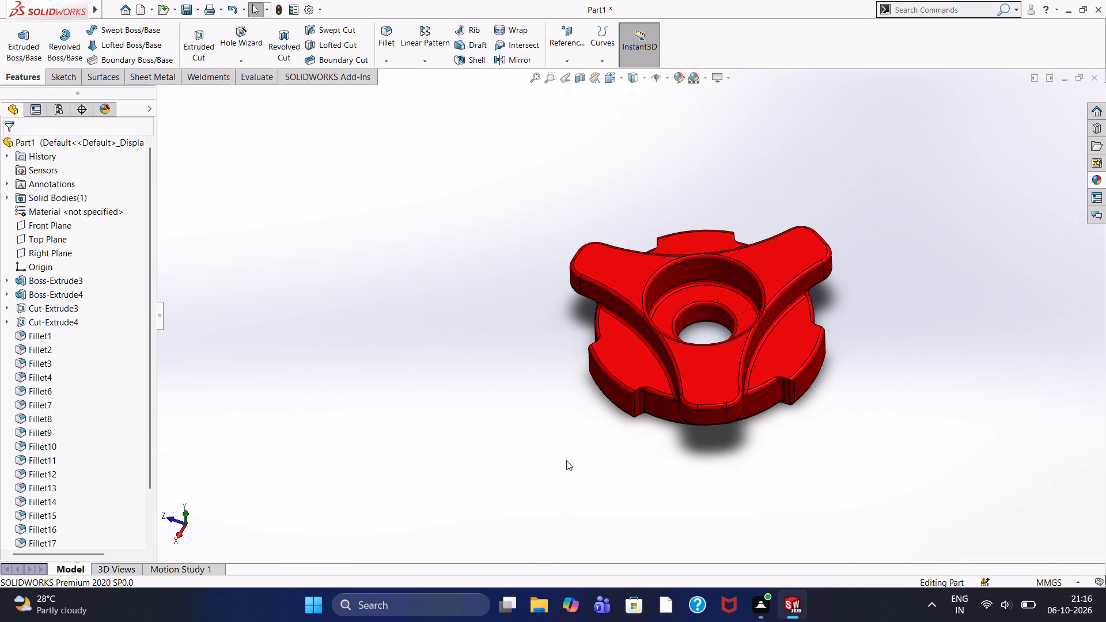
scroll(804, 416, "down", 5)
scroll(605, 325, "up", 6)
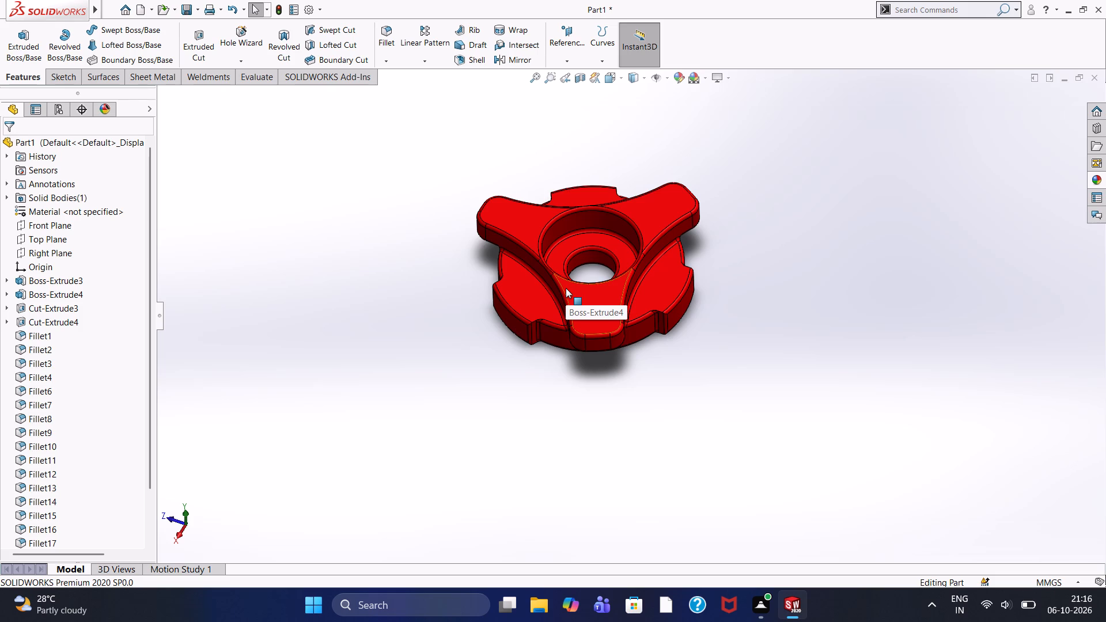
scroll(569, 276, "up", 5)
scroll(601, 300, "down", 7)
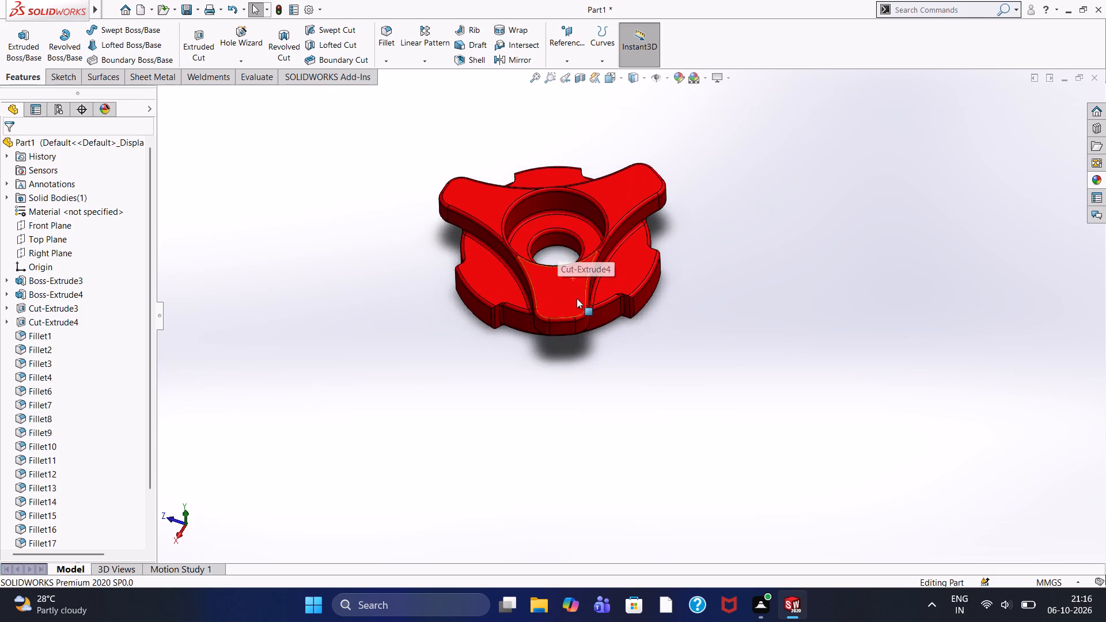
scroll(577, 298, "down", 1)
scroll(543, 221, "down", 9)
scroll(578, 289, "up", 4)
scroll(634, 359, "up", 5)
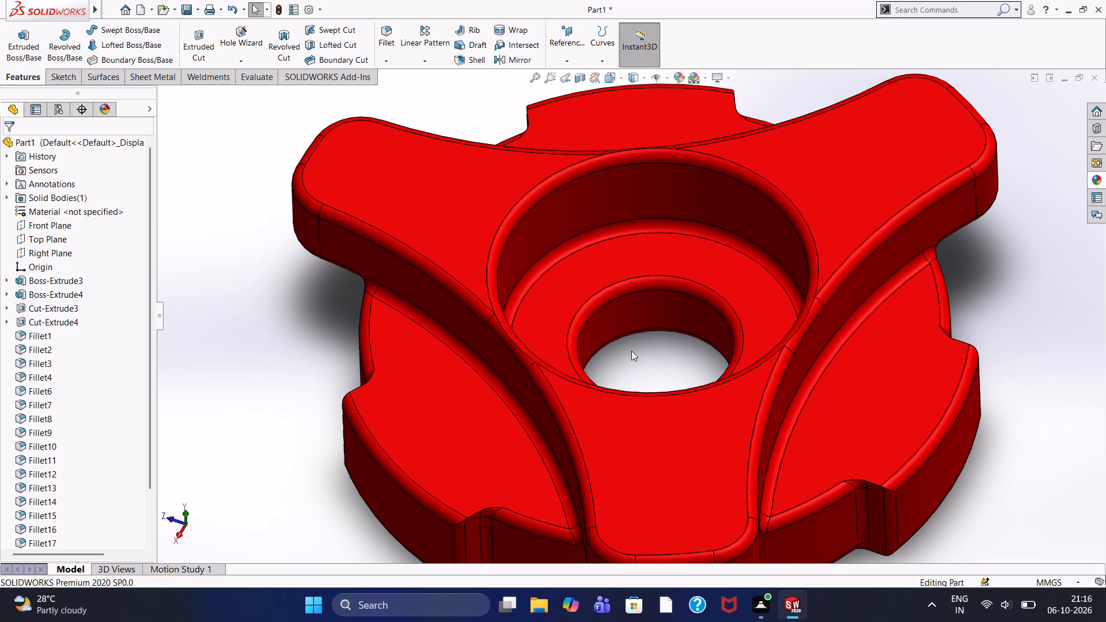
scroll(631, 351, "up", 3)
scroll(634, 336, "down", 6)
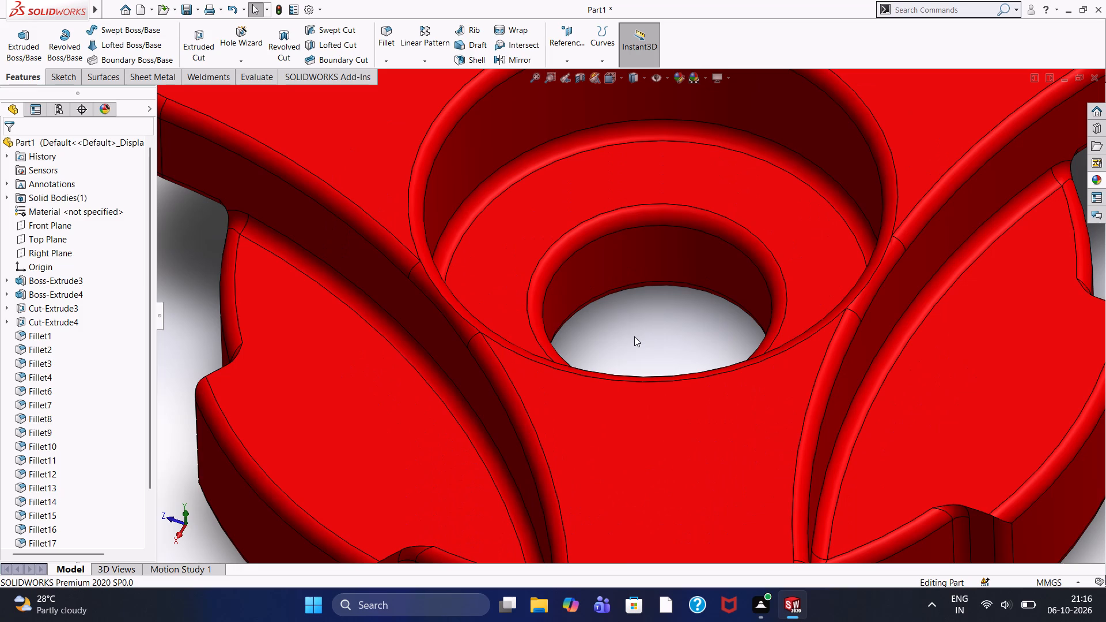
scroll(634, 336, "up", 2)
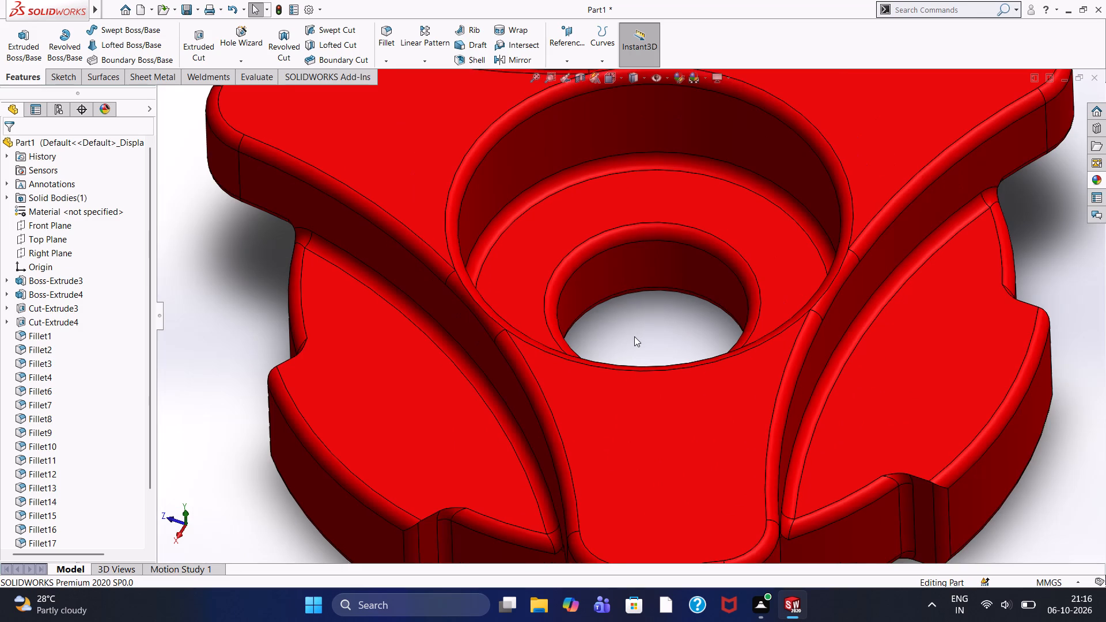
scroll(655, 352, "down", 2)
scroll(655, 352, "up", 3)
scroll(655, 352, "down", 2)
scroll(655, 352, "up", 3)
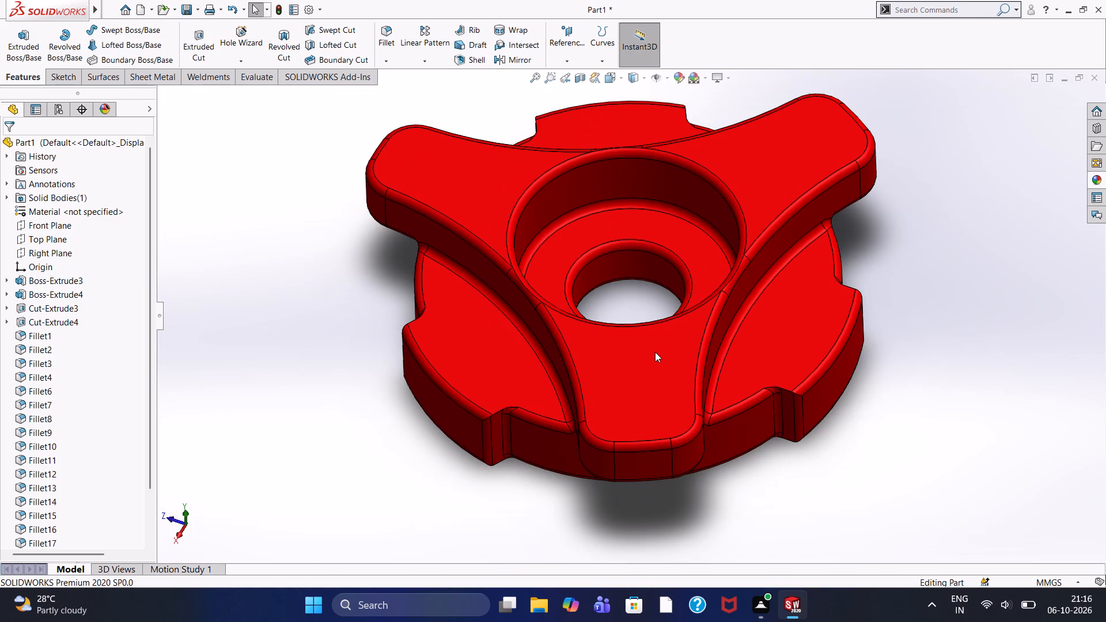
scroll(655, 352, "down", 2)
scroll(603, 340, "up", 1)
scroll(507, 310, "up", 1)
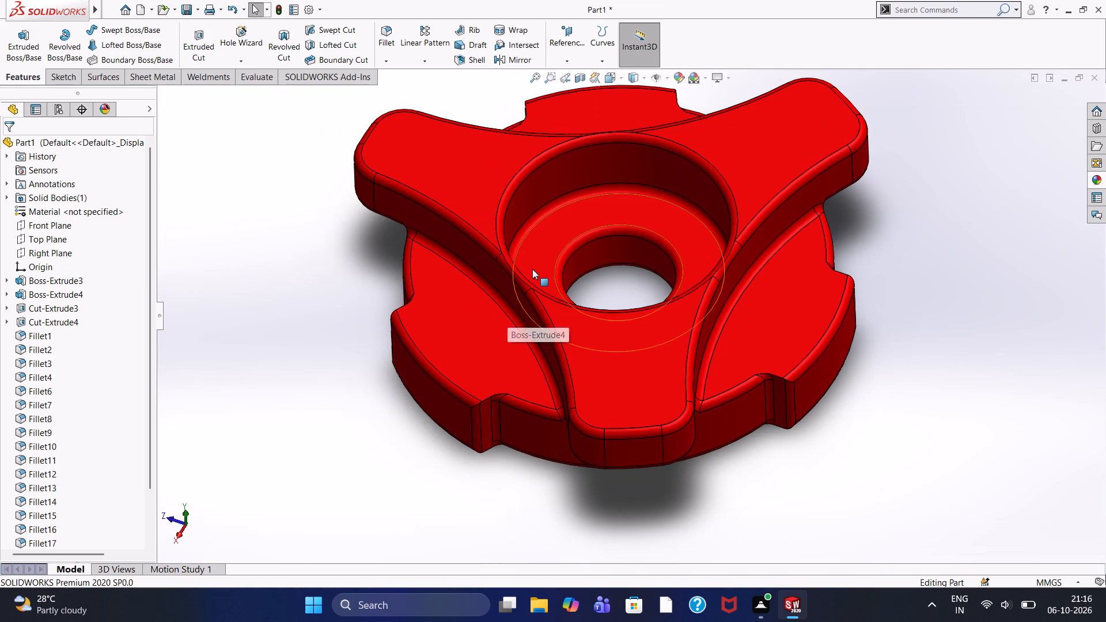
scroll(532, 269, "up", 2)
scroll(541, 259, "down", 3)
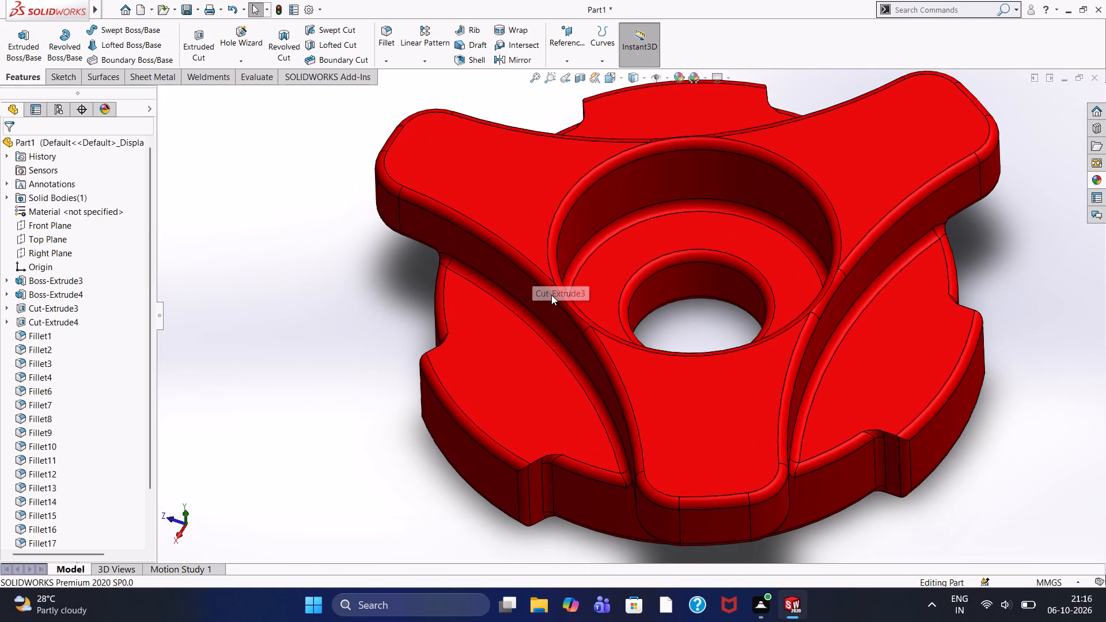
scroll(551, 295, "up", 2)
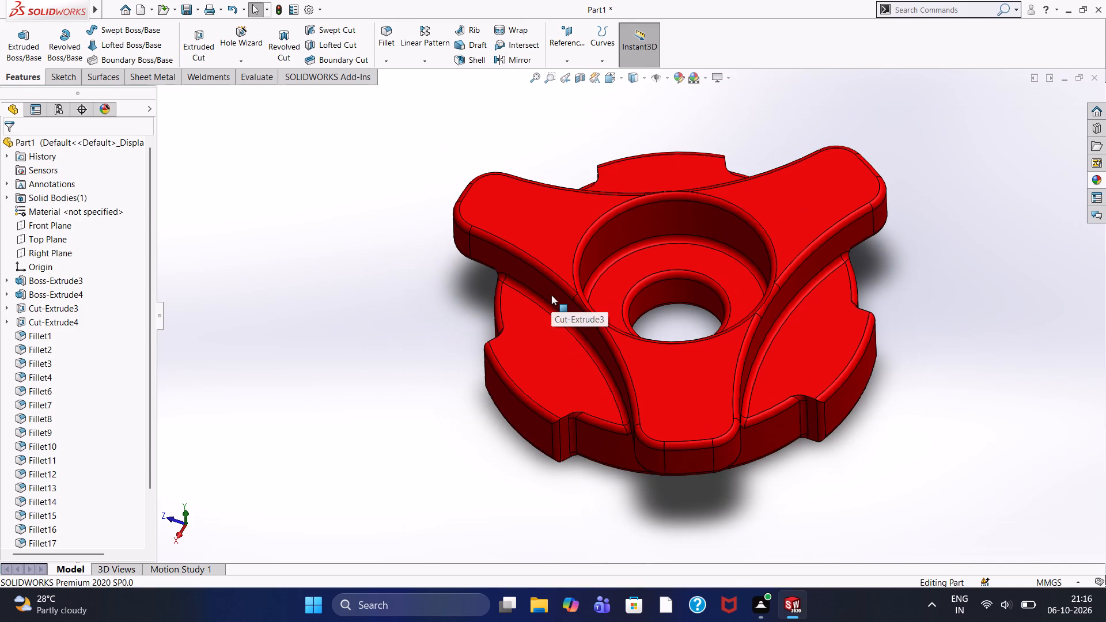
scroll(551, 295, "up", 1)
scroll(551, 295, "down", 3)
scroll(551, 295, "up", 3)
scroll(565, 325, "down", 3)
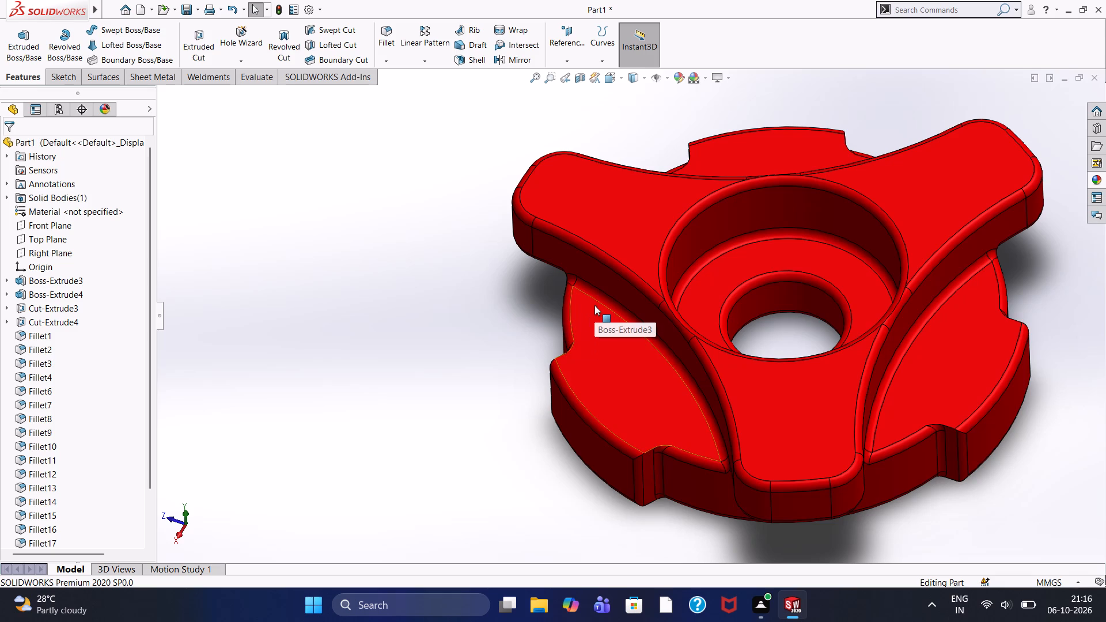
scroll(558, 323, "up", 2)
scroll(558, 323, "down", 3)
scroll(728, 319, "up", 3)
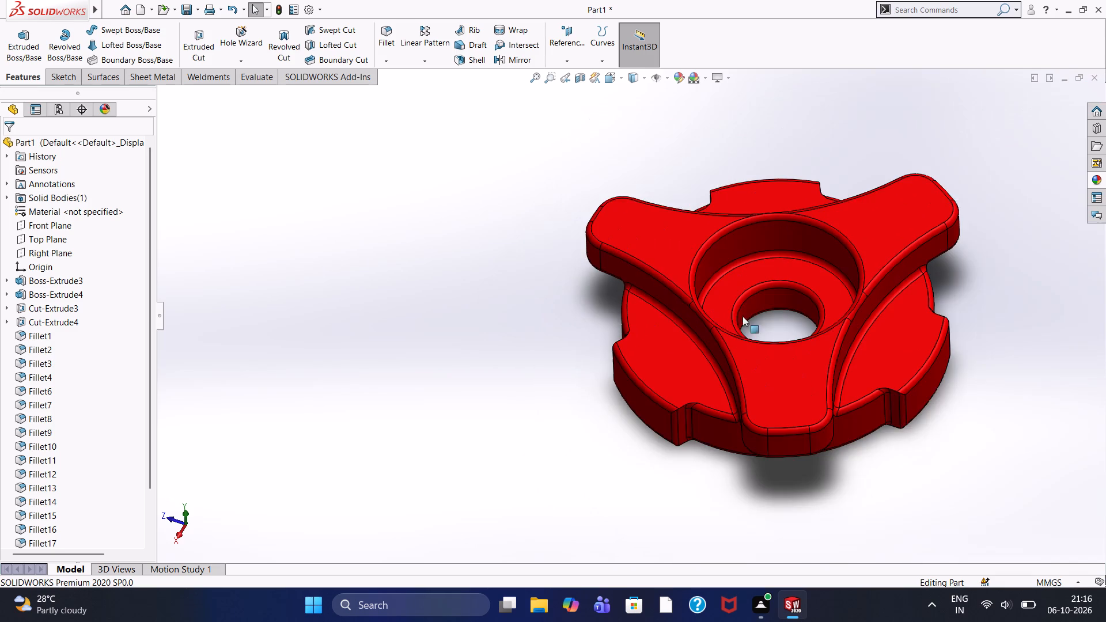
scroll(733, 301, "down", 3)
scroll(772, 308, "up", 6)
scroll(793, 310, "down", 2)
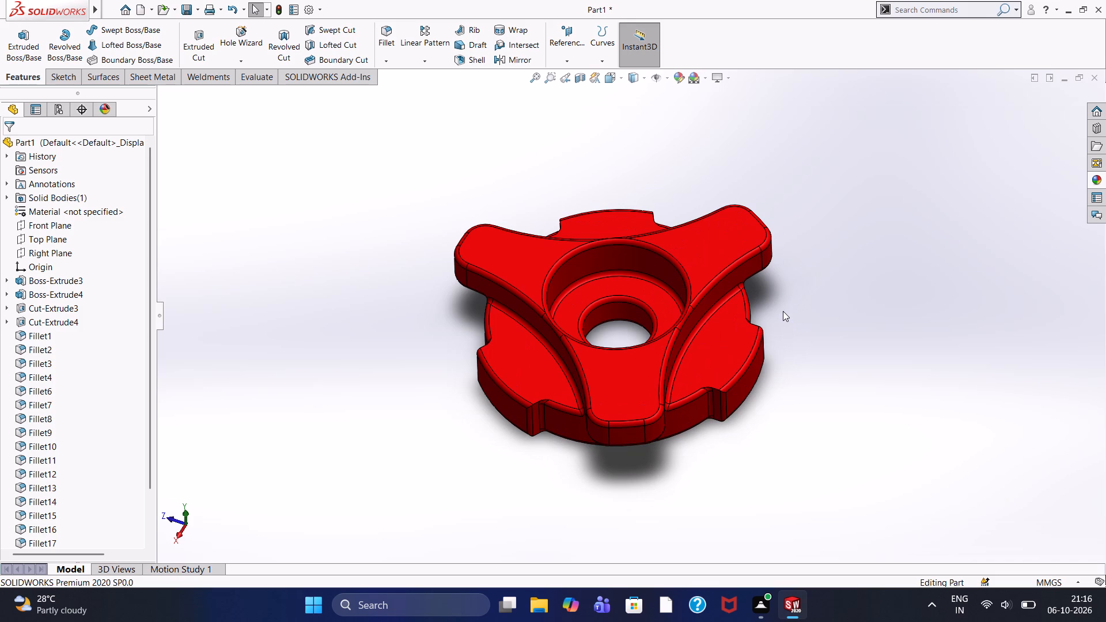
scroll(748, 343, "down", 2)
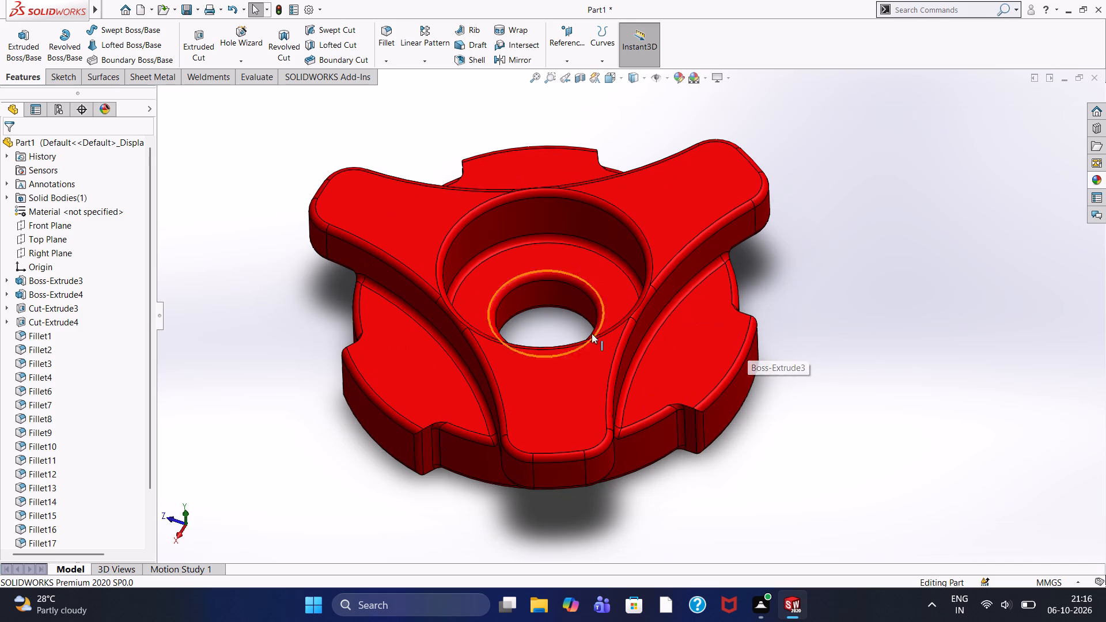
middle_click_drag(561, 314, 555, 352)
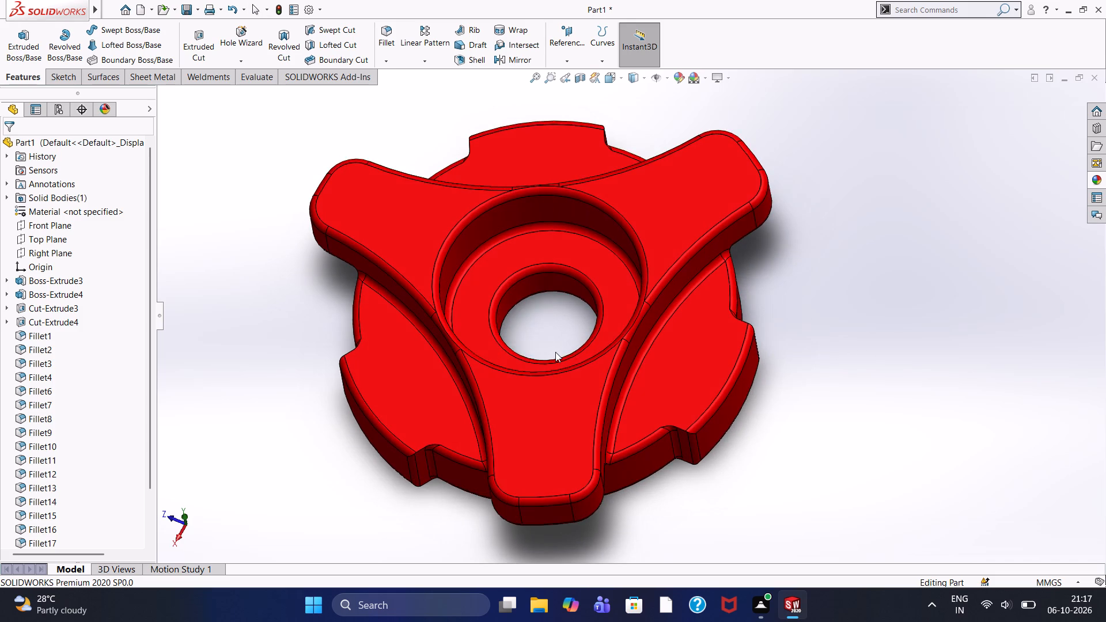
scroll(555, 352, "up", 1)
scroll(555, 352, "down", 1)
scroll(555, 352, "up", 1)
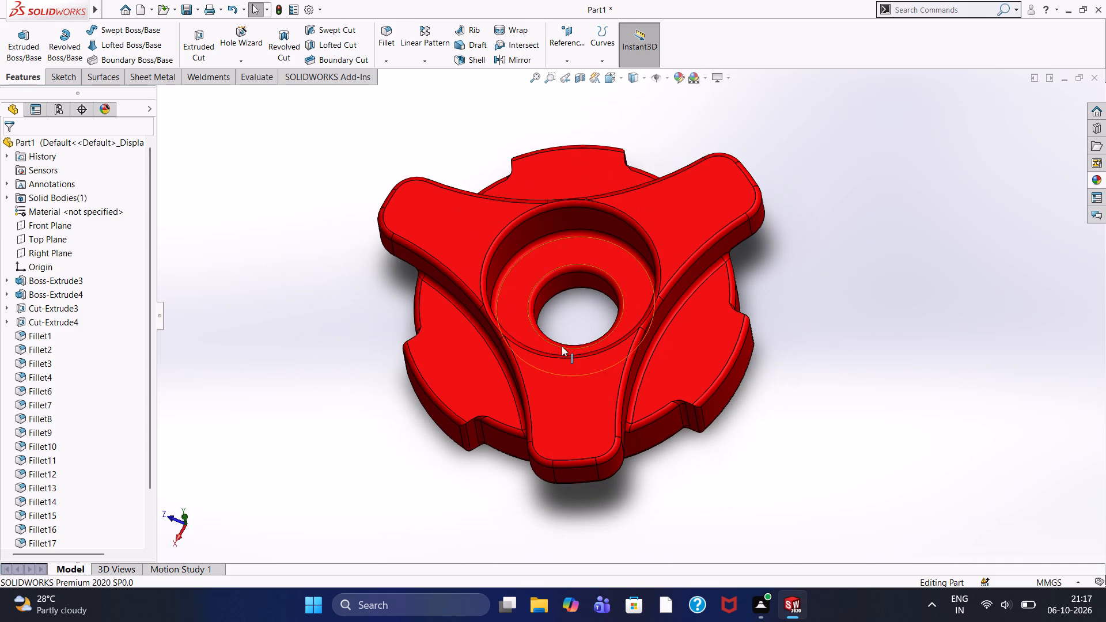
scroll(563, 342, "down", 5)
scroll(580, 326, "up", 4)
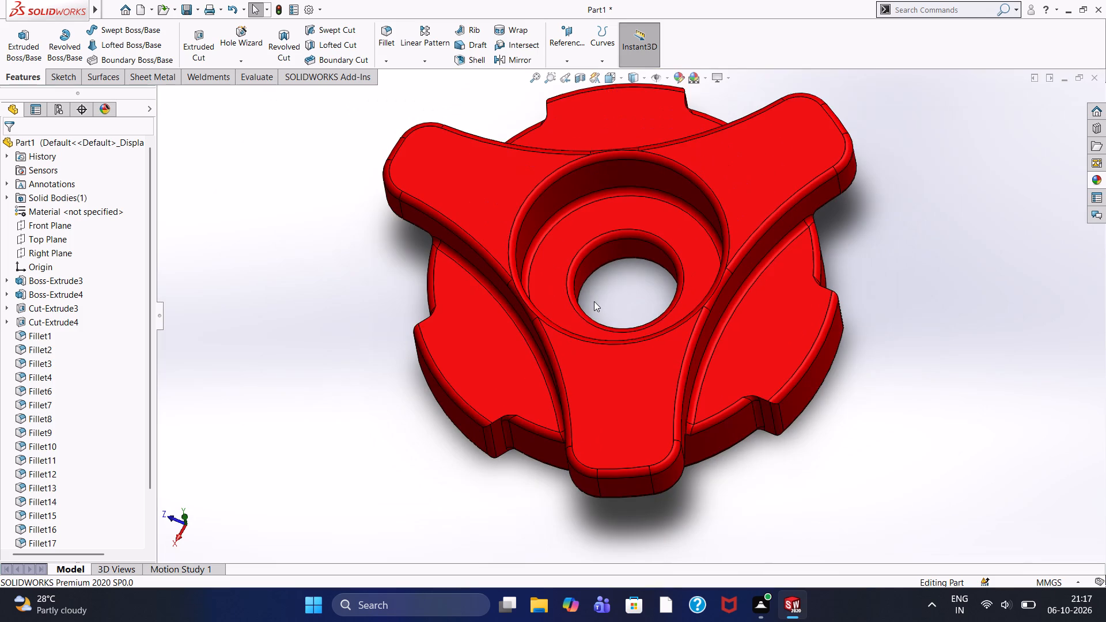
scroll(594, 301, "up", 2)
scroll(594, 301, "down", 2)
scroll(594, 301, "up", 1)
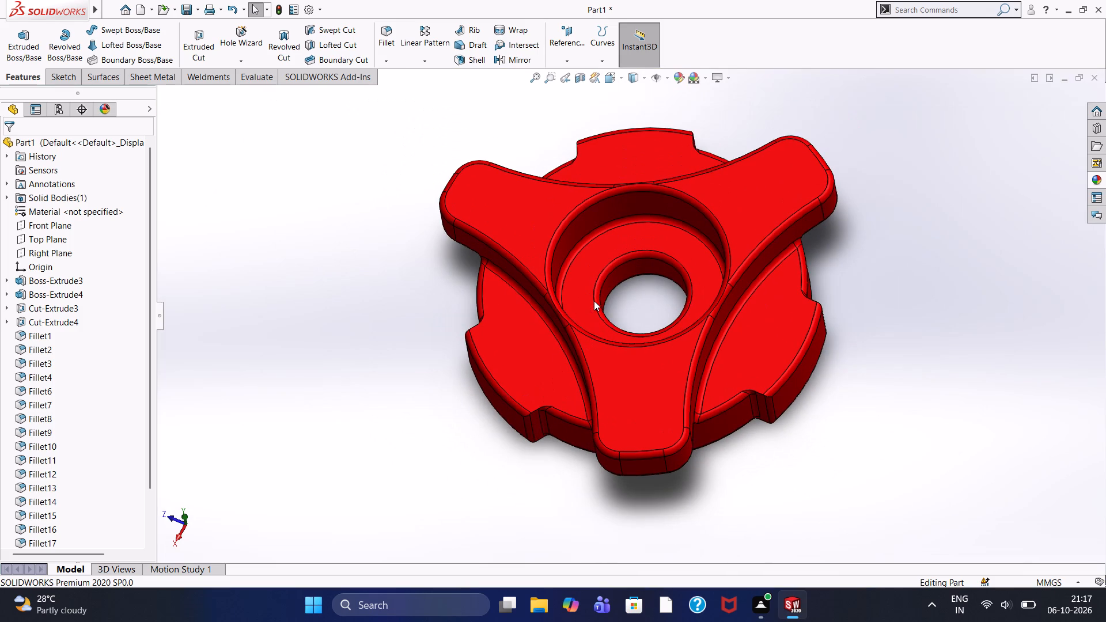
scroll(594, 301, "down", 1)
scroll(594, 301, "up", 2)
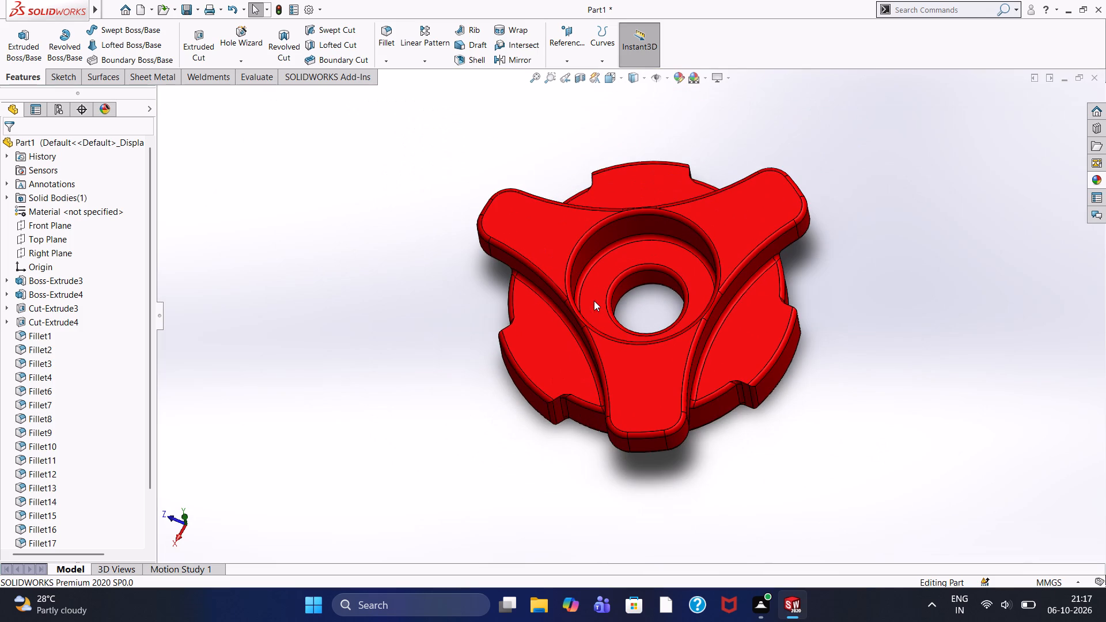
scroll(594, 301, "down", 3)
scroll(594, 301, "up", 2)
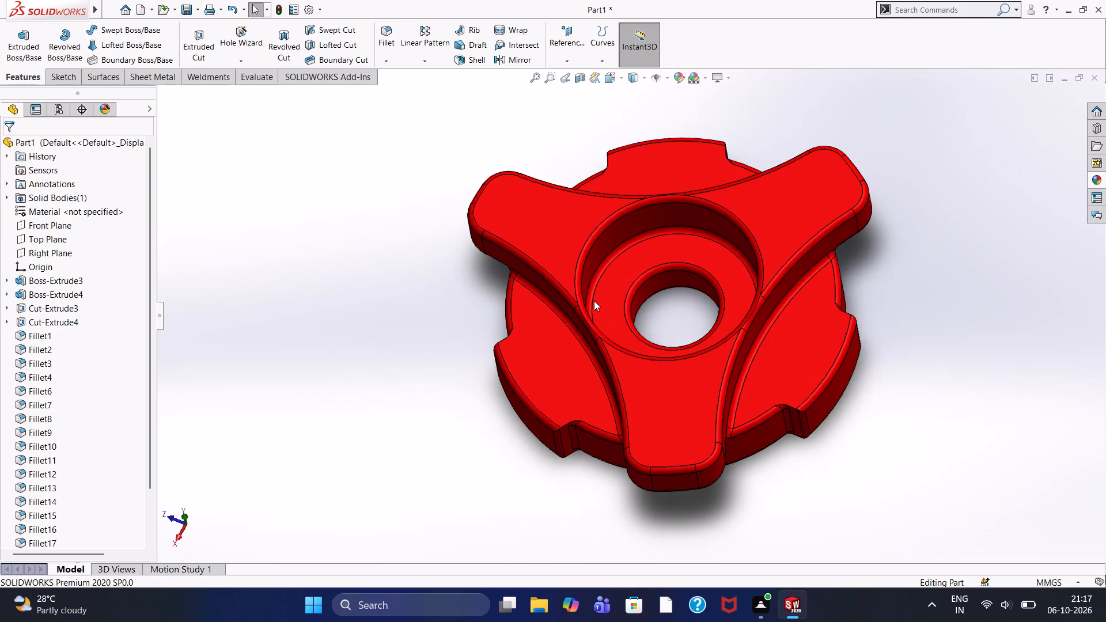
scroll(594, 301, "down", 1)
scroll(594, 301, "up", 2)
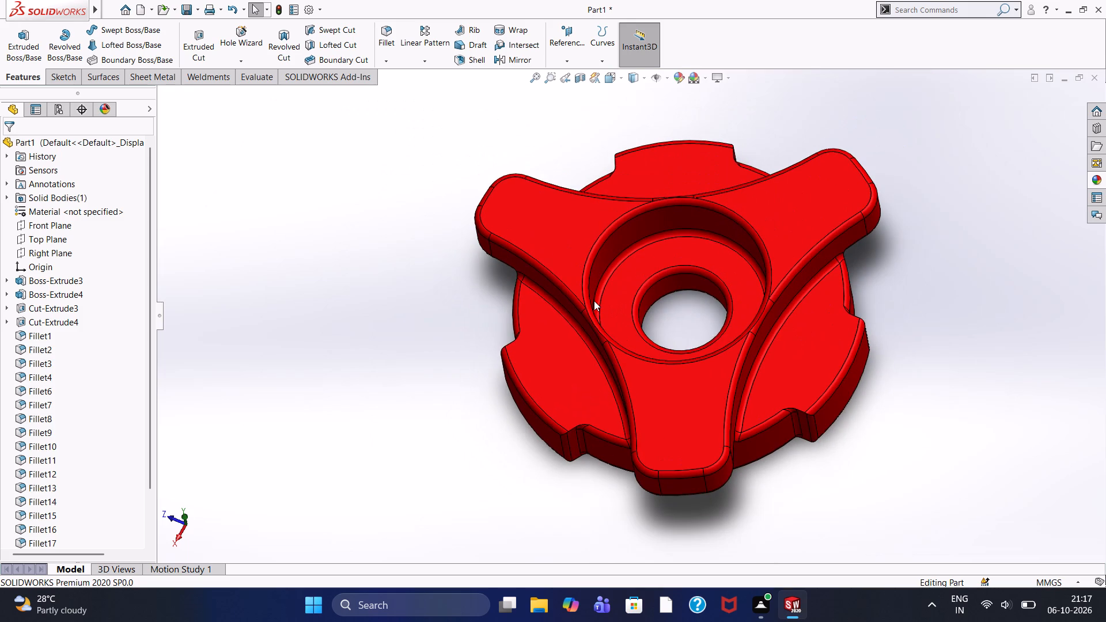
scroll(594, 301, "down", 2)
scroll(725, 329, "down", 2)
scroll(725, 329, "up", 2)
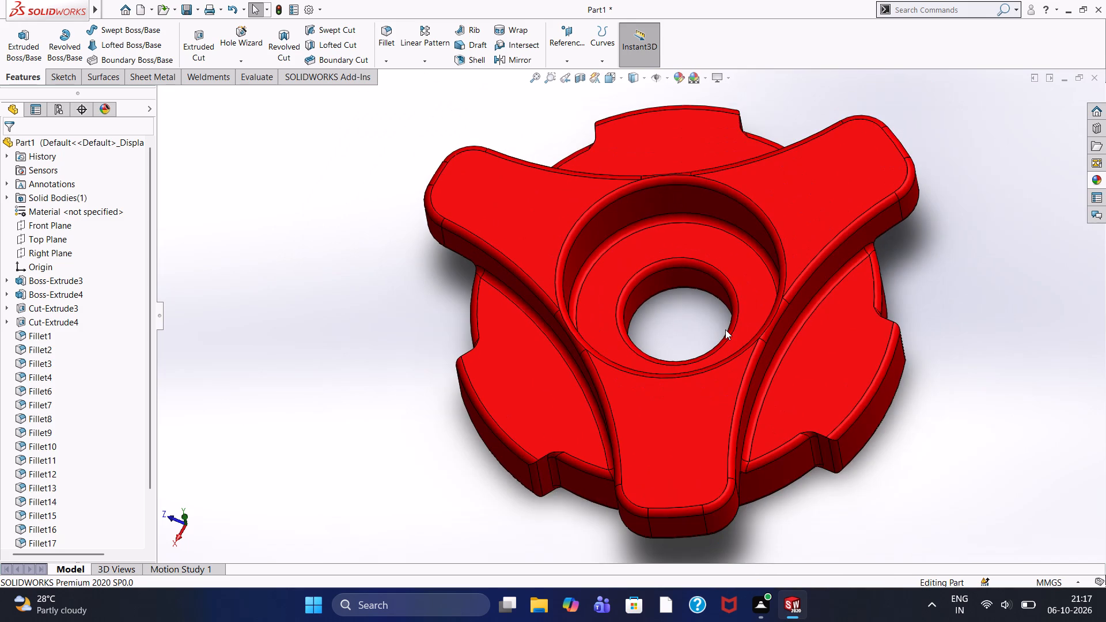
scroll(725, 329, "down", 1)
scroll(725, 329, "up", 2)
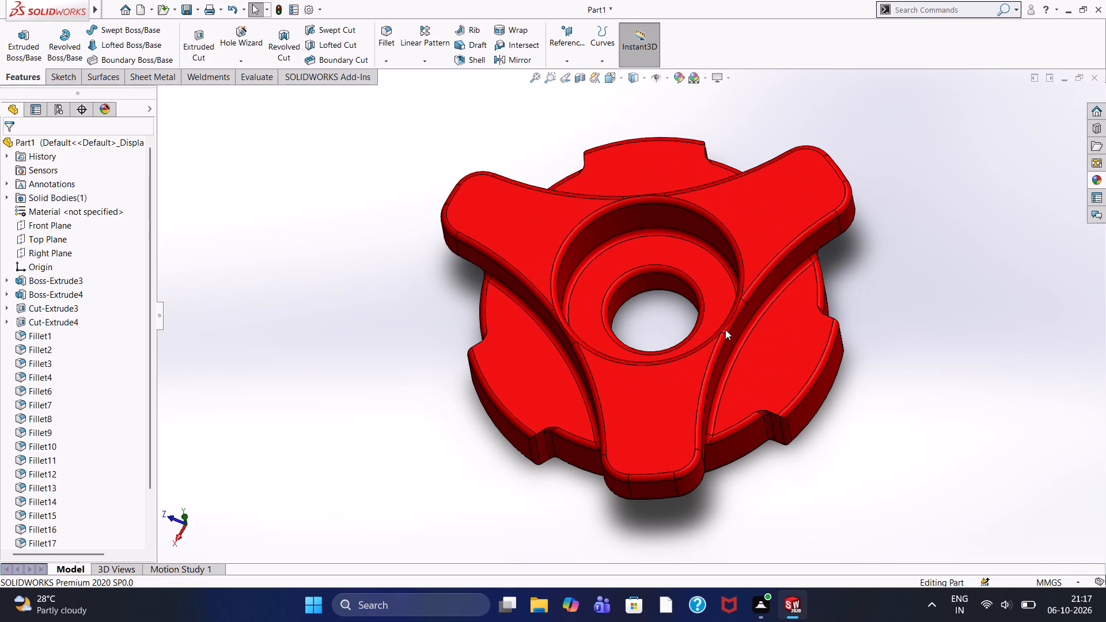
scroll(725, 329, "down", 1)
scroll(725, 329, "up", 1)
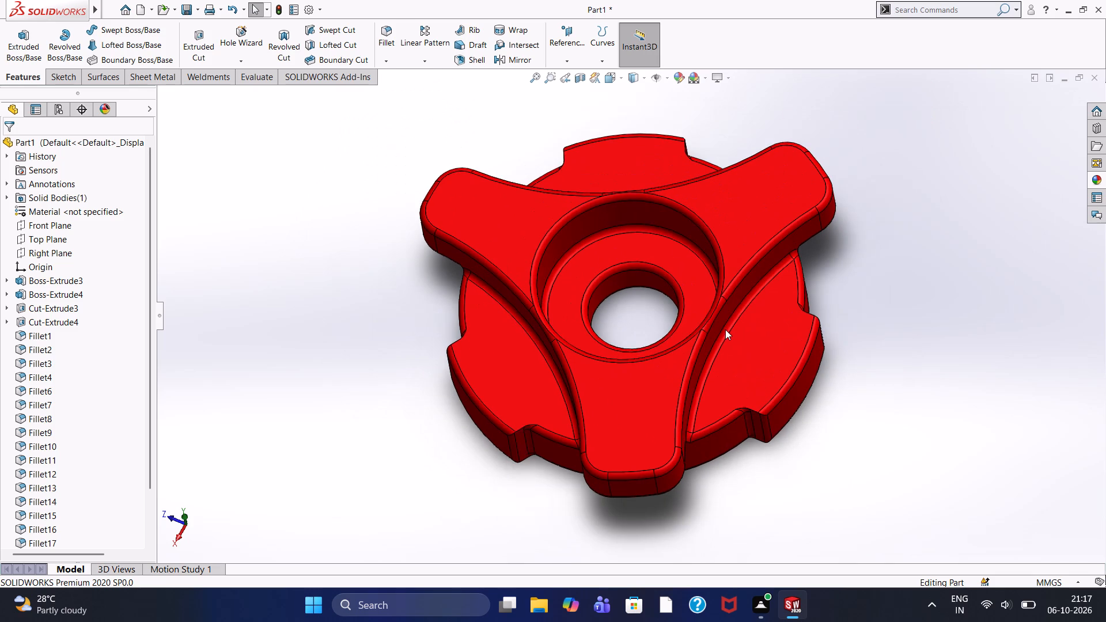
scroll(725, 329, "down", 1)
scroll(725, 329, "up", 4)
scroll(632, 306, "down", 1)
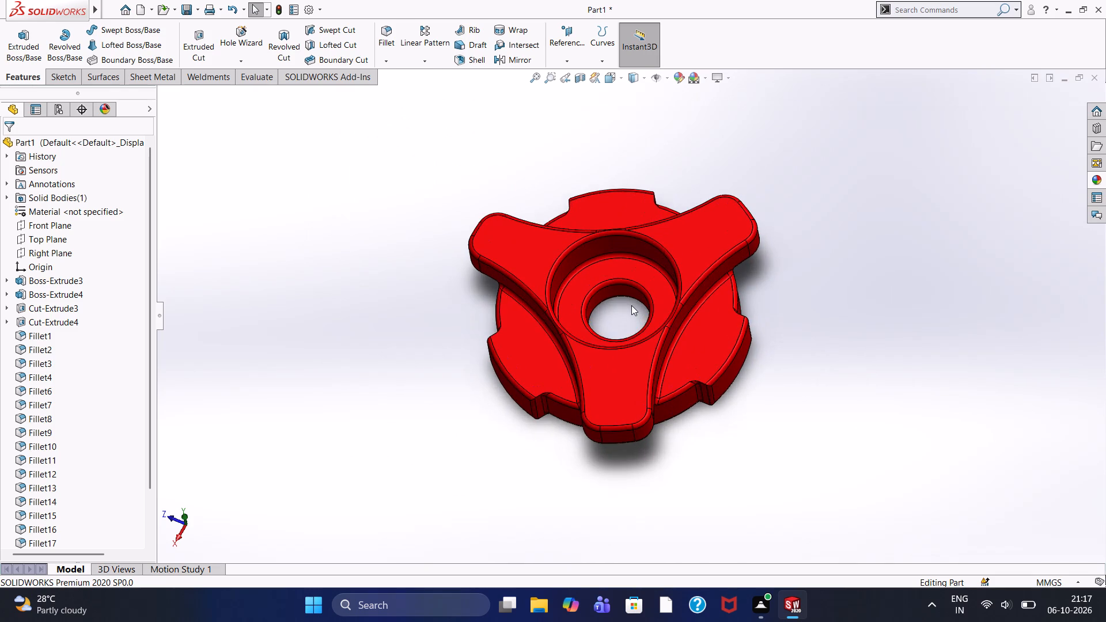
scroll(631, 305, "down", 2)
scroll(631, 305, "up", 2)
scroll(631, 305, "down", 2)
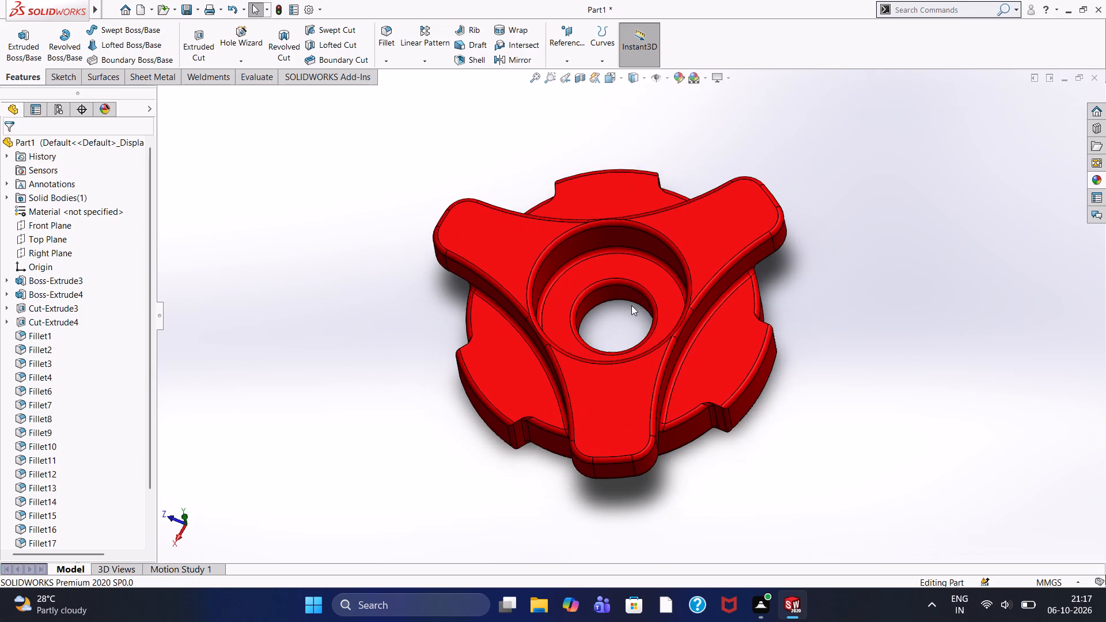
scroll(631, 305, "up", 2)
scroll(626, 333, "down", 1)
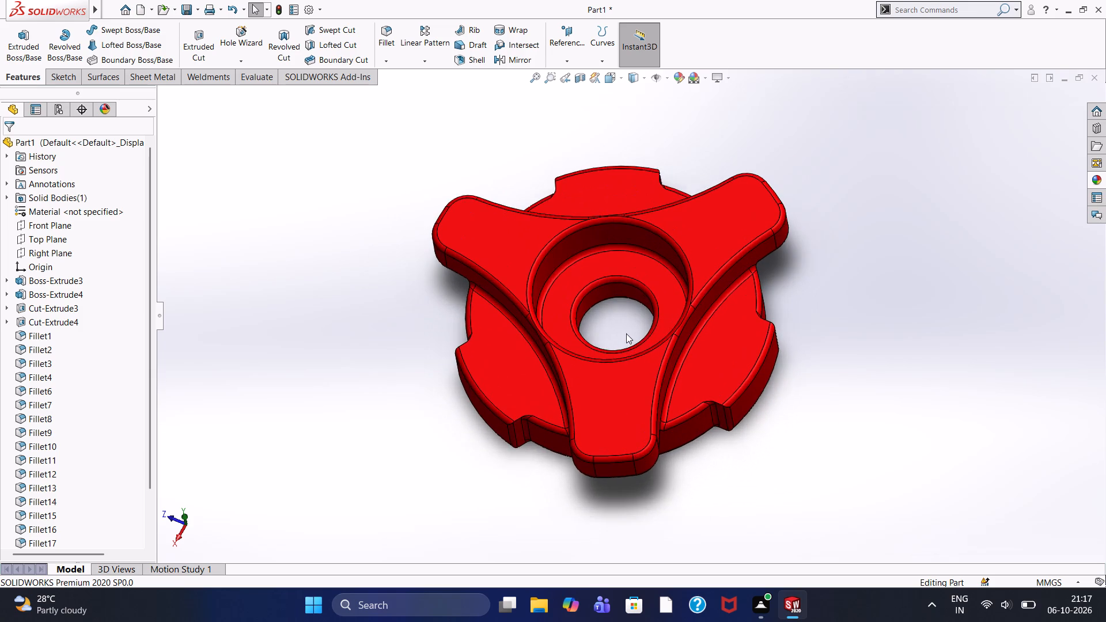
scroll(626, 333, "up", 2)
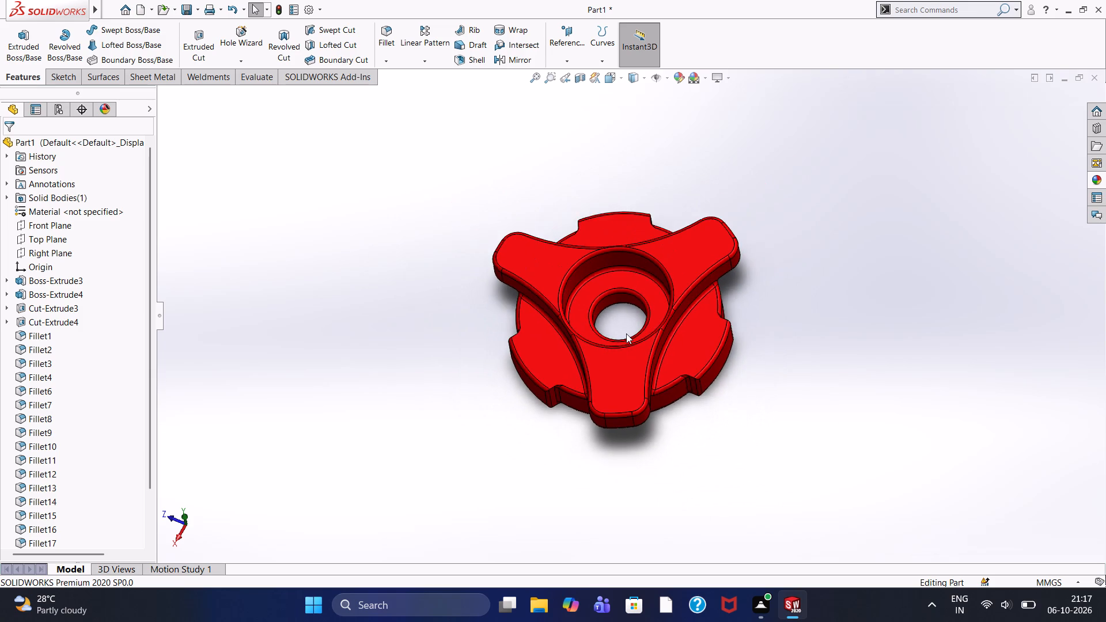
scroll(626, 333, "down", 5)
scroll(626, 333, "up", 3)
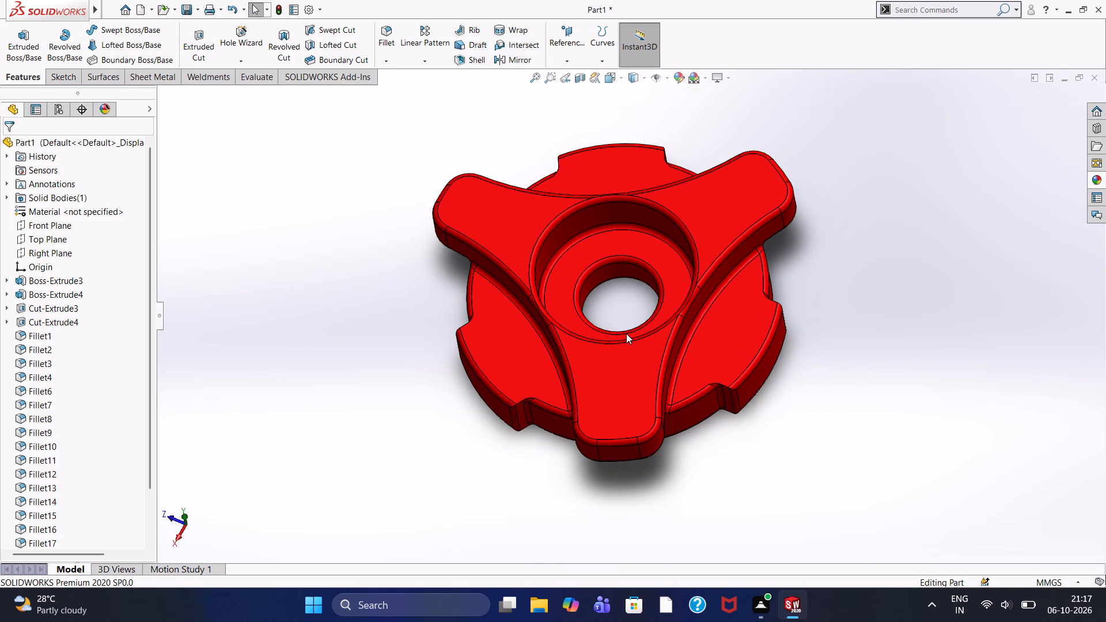
Examine the stepped central bore and the surrounding filleted arm edges of the knob, close up and as a whole.
scroll(626, 333, "down", 4)
scroll(626, 333, "up", 3)
scroll(626, 333, "down", 4)
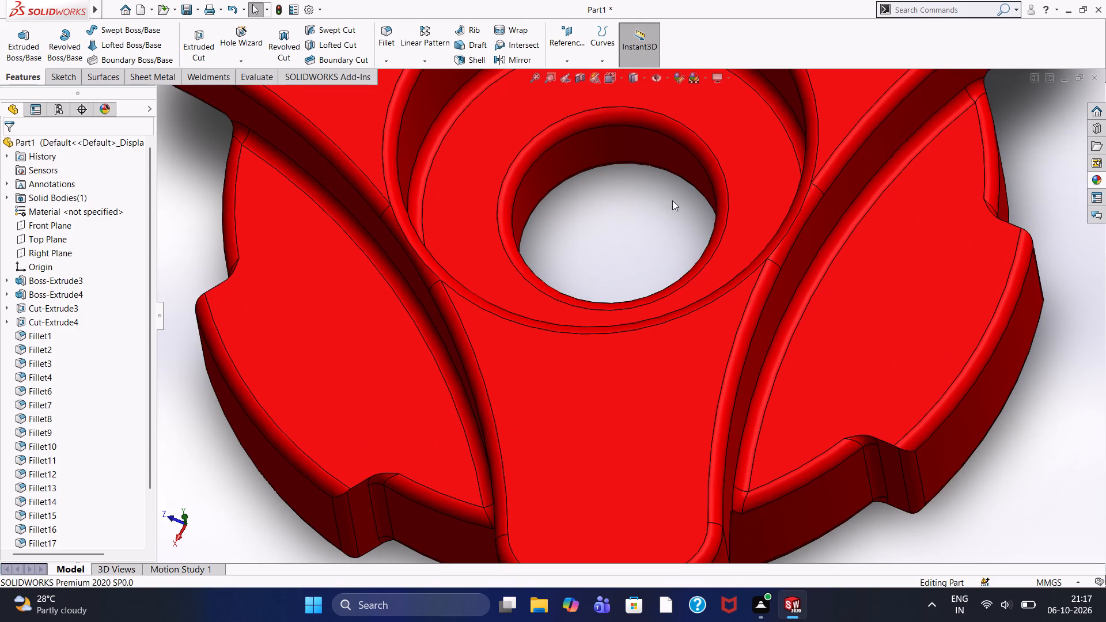
scroll(664, 200, "up", 3)
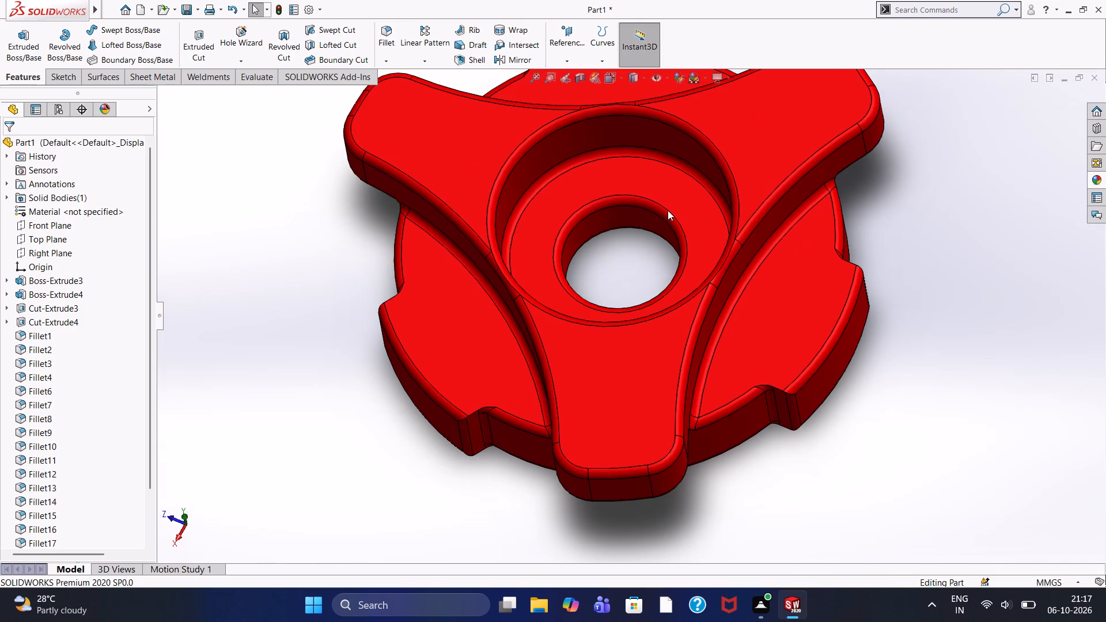
scroll(668, 210, "up", 3)
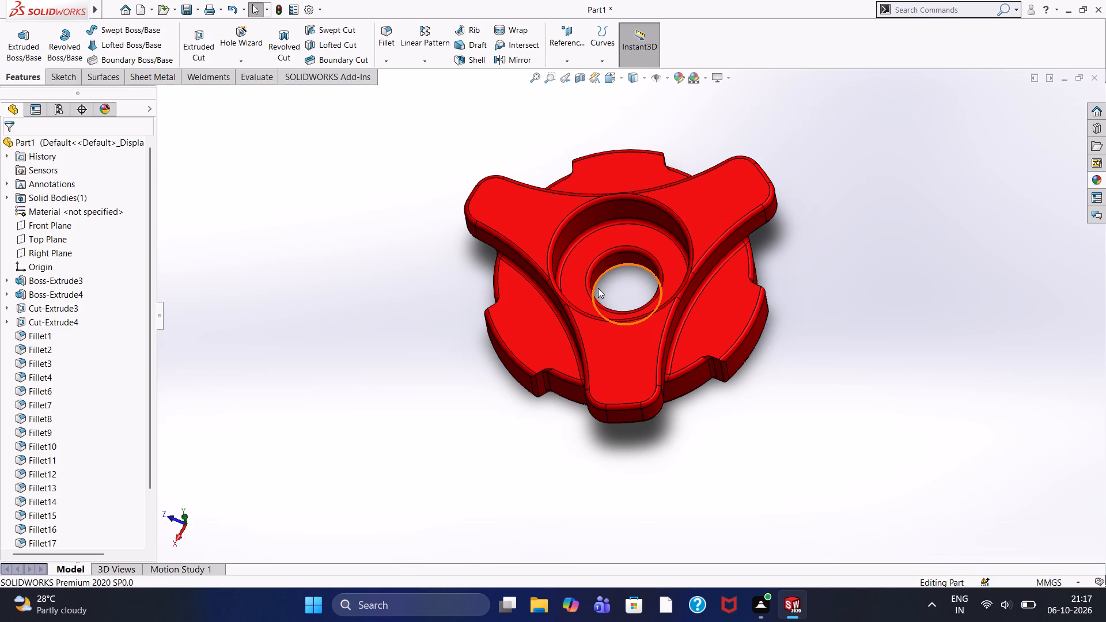
scroll(618, 289, "up", 1)
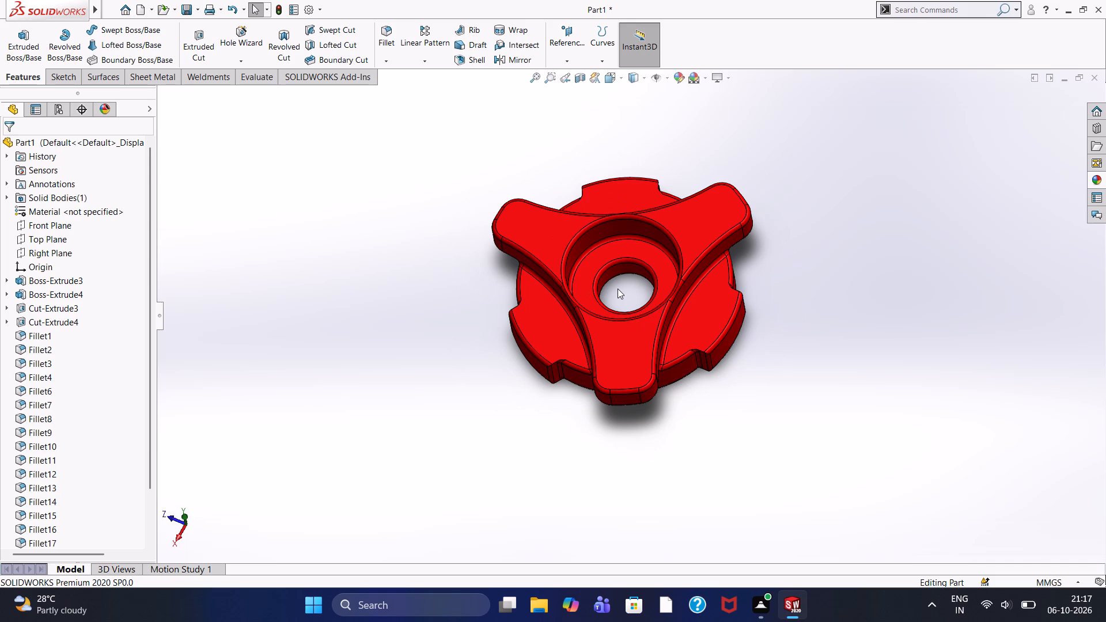
scroll(618, 289, "down", 1)
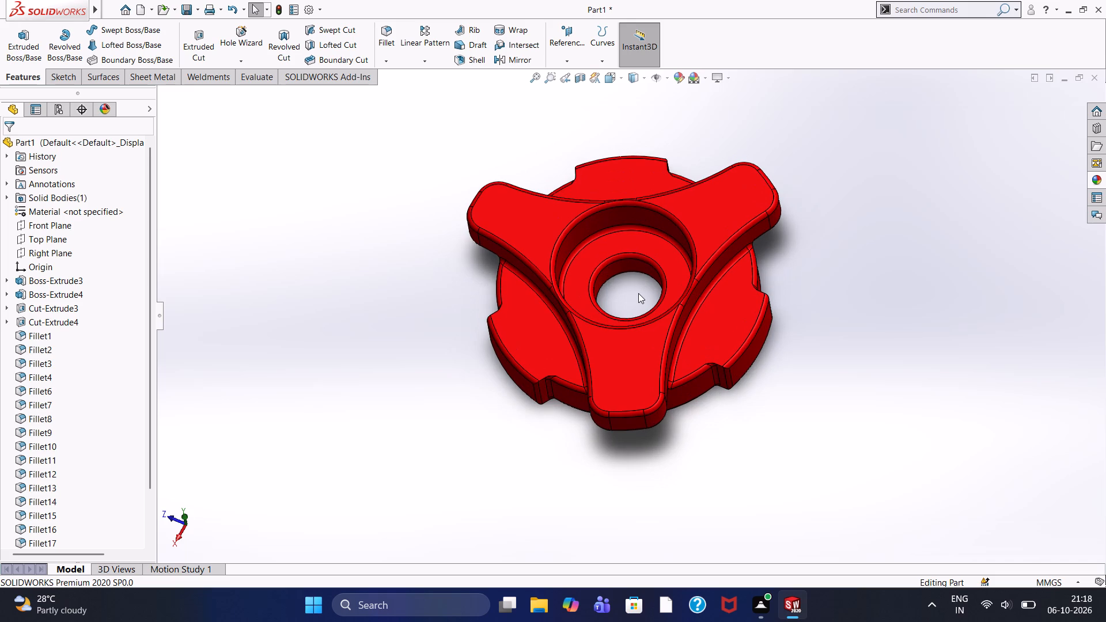
scroll(638, 293, "up", 2)
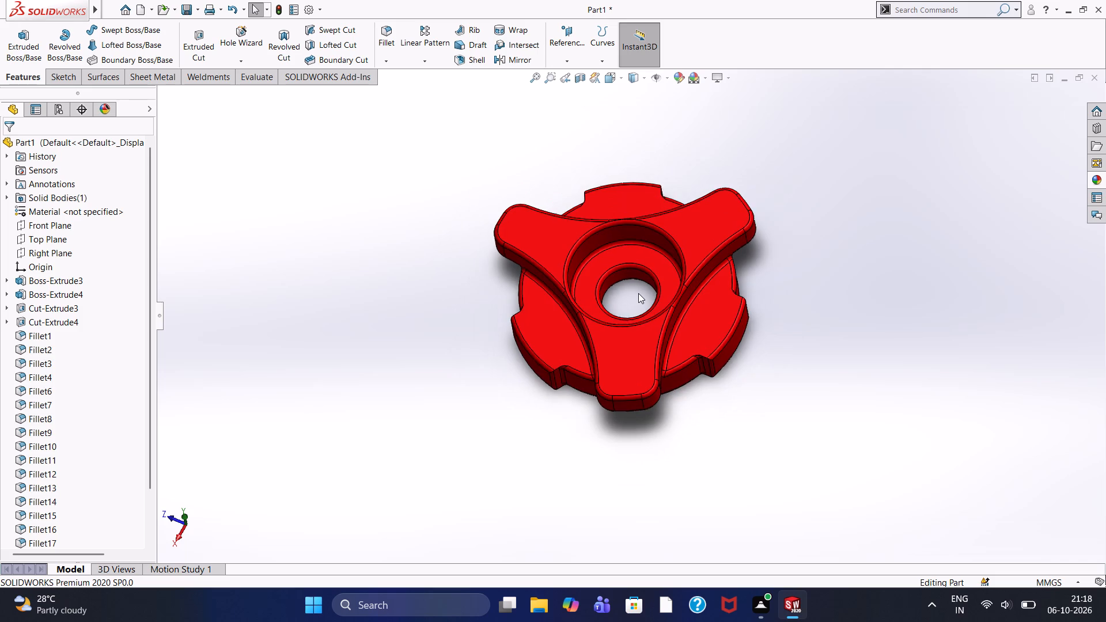
scroll(638, 293, "up", 1)
scroll(638, 293, "down", 7)
scroll(626, 323, "up", 2)
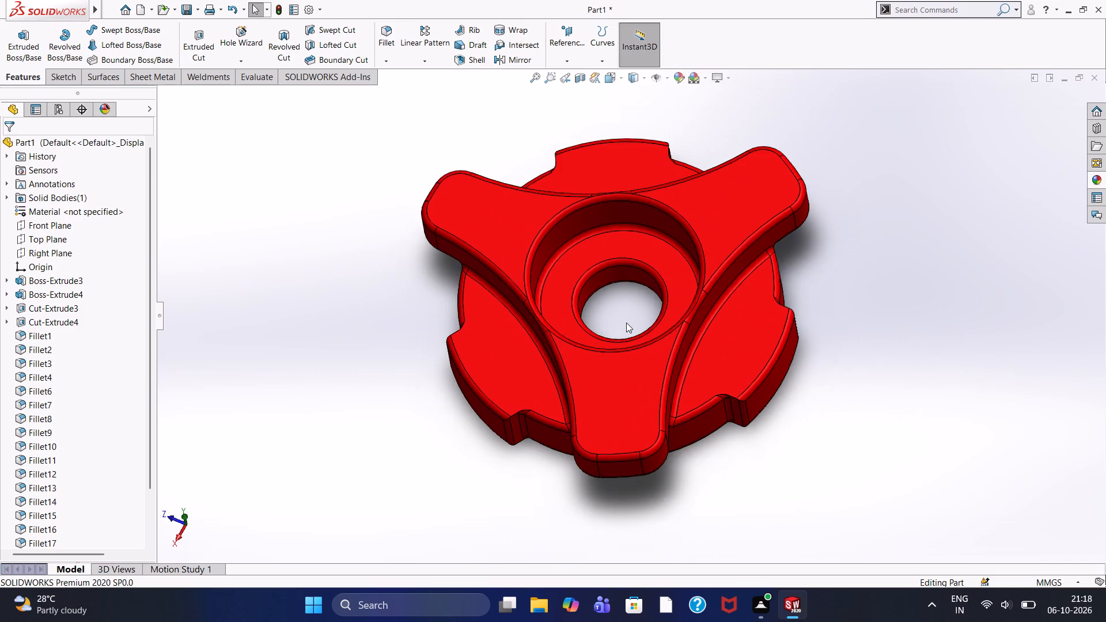
scroll(626, 323, "up", 2)
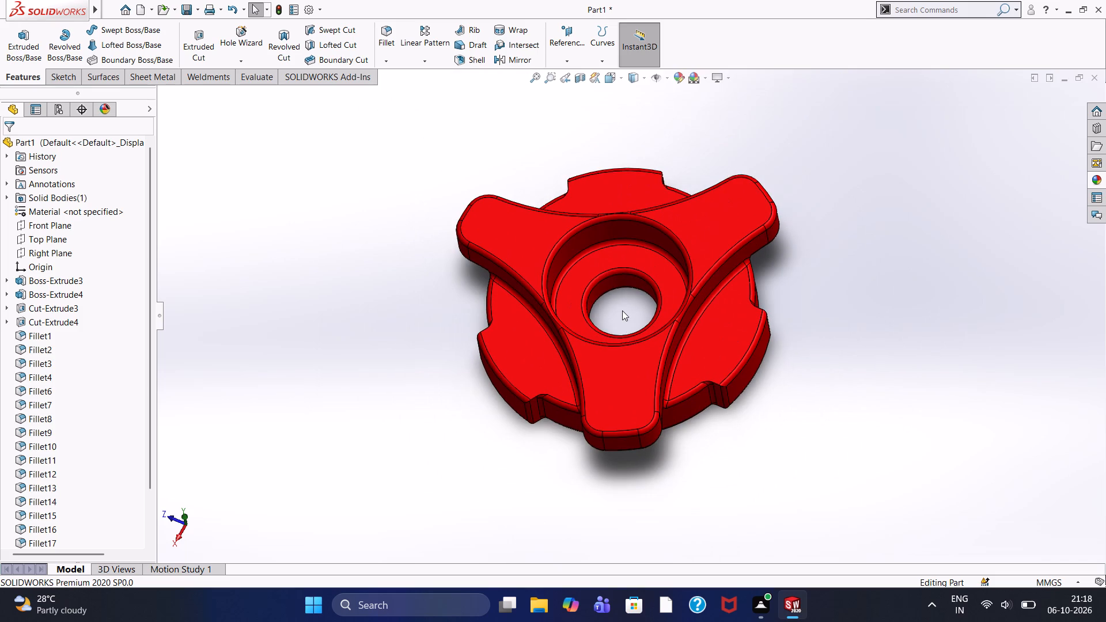
scroll(622, 310, "down", 1)
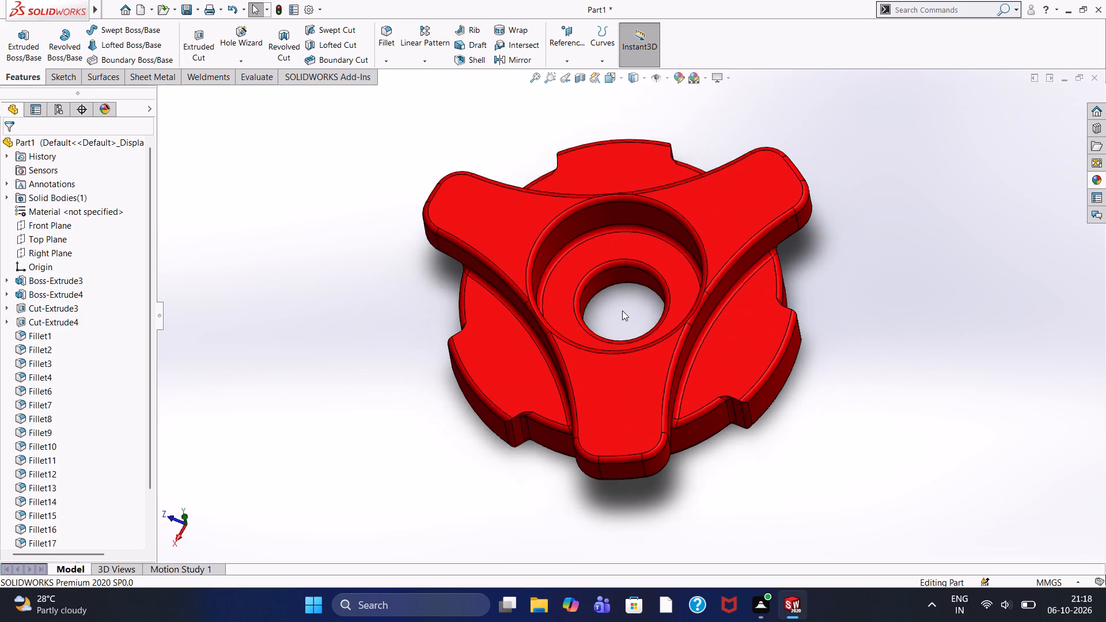
scroll(622, 310, "up", 3)
scroll(622, 310, "down", 3)
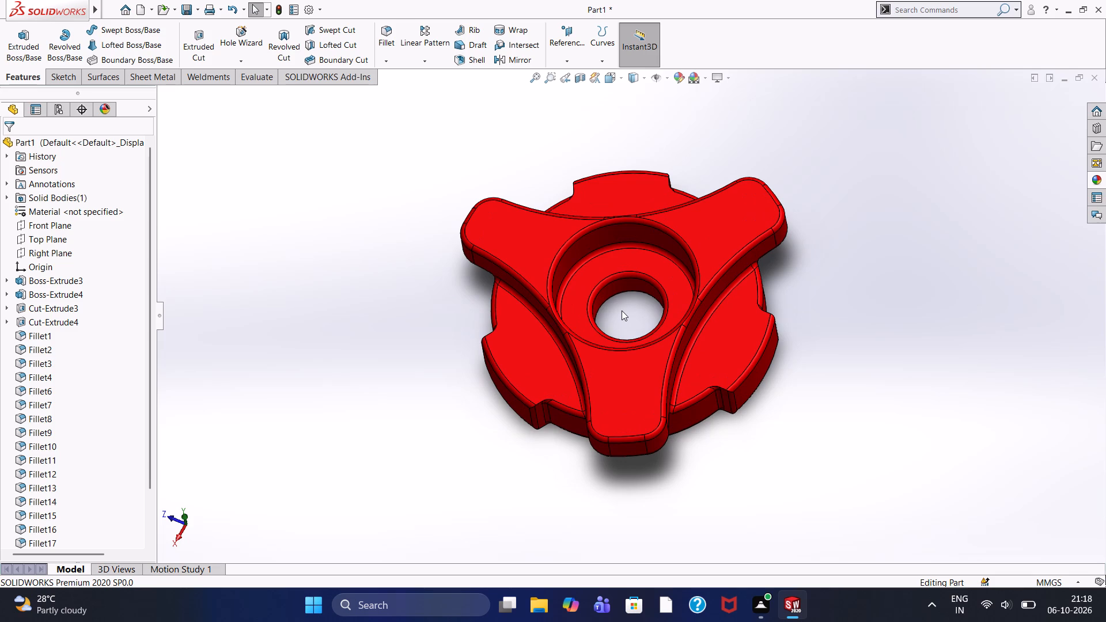
scroll(616, 333, "down", 1)
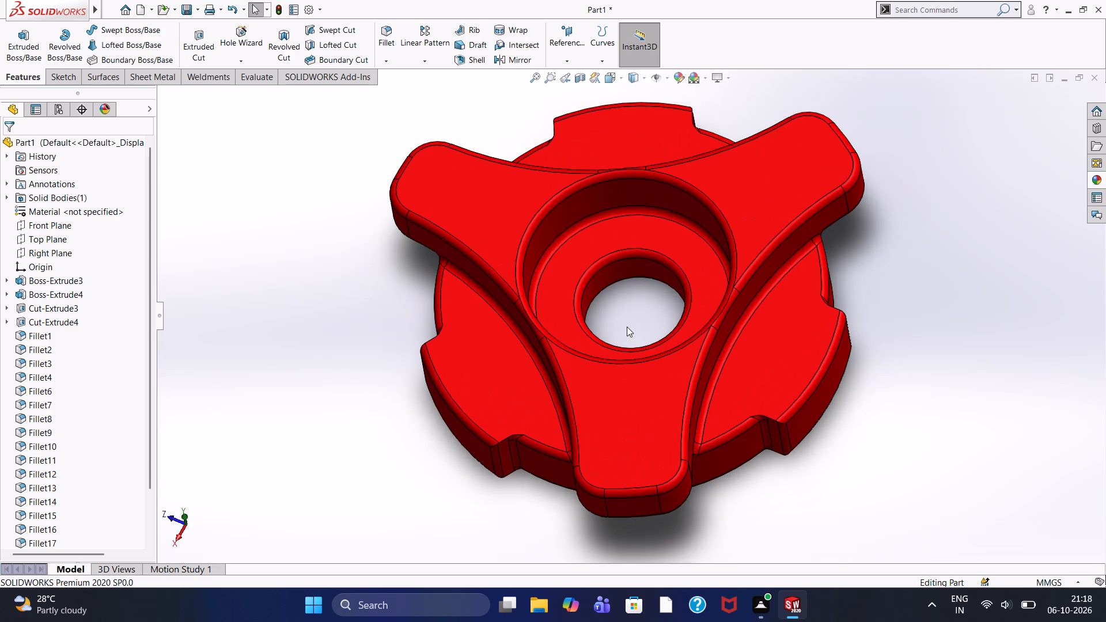
scroll(627, 327, "up", 5)
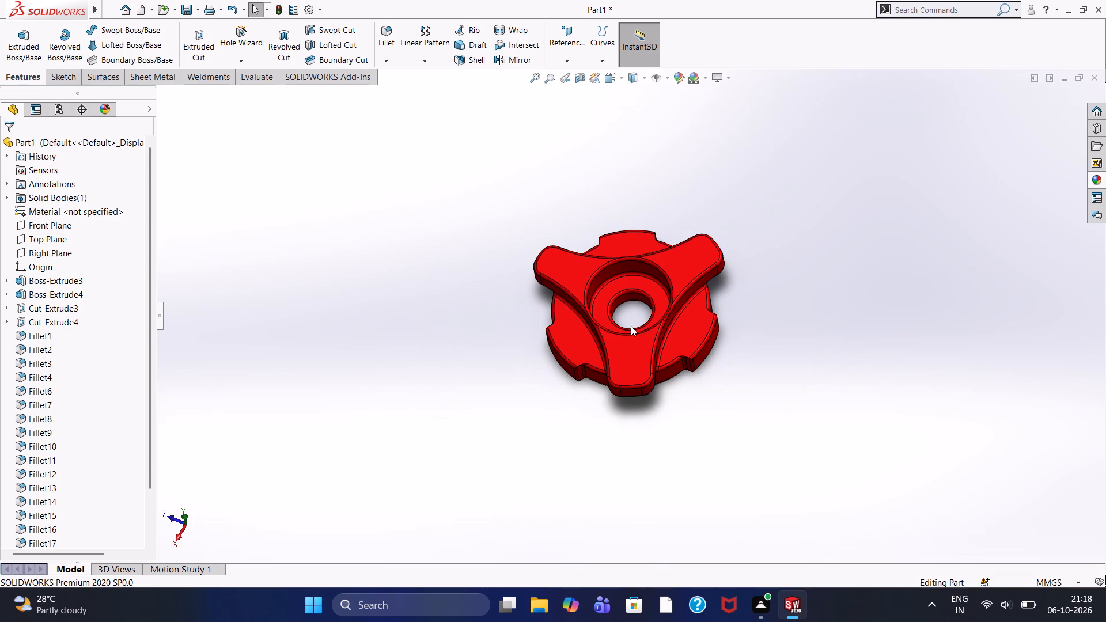
scroll(631, 326, "down", 2)
scroll(631, 326, "up", 2)
scroll(631, 326, "down", 5)
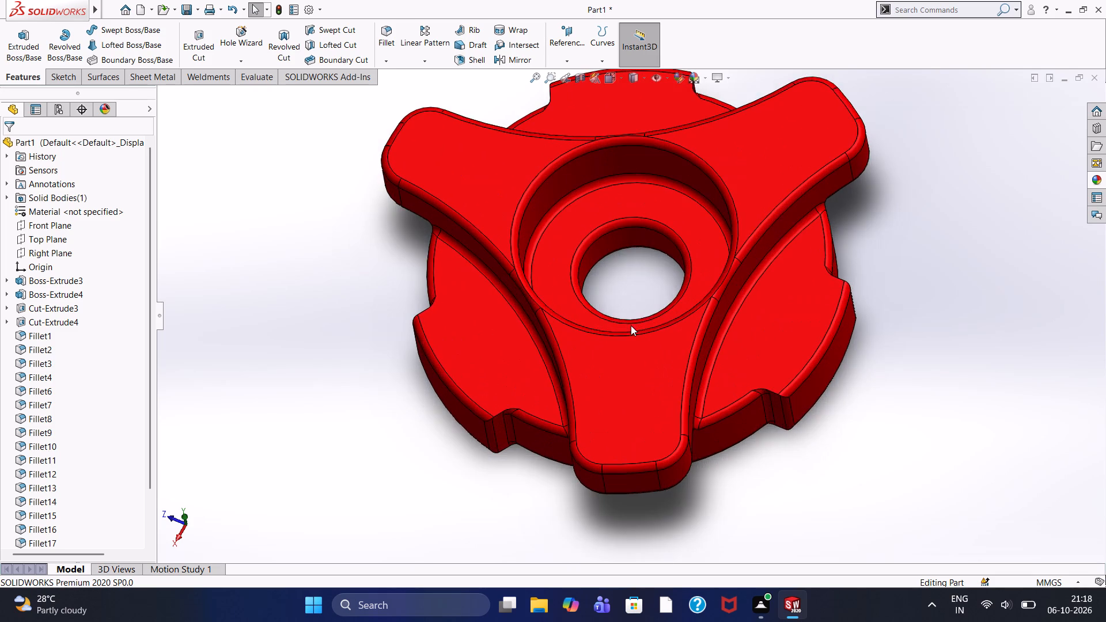
scroll(641, 282, "down", 2)
scroll(641, 282, "up", 7)
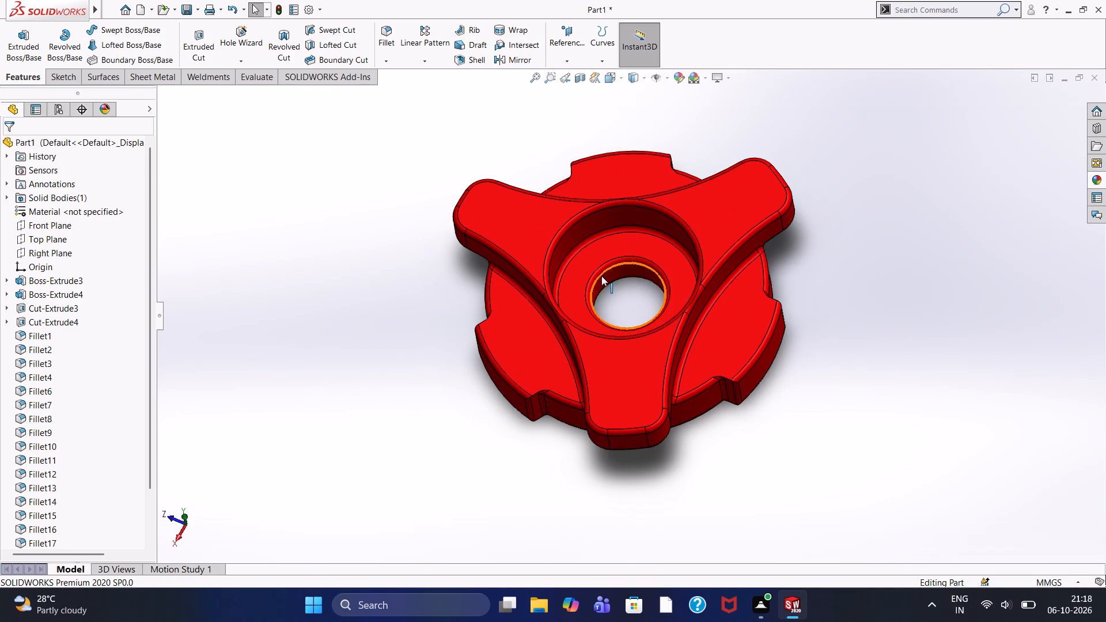
scroll(627, 260, "down", 5)
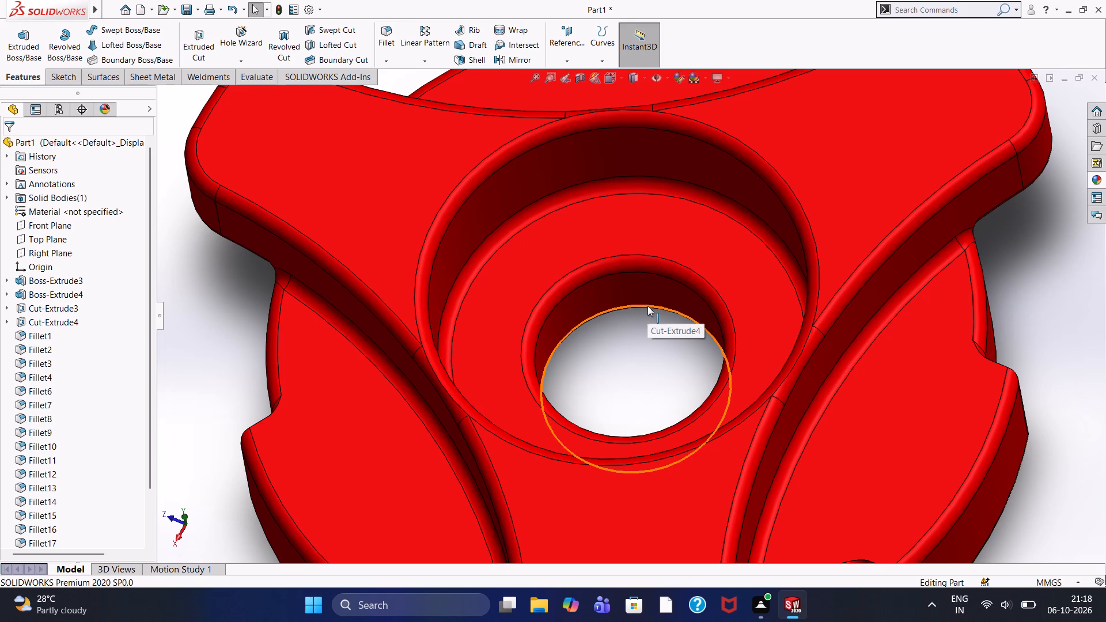
scroll(553, 392, "up", 3)
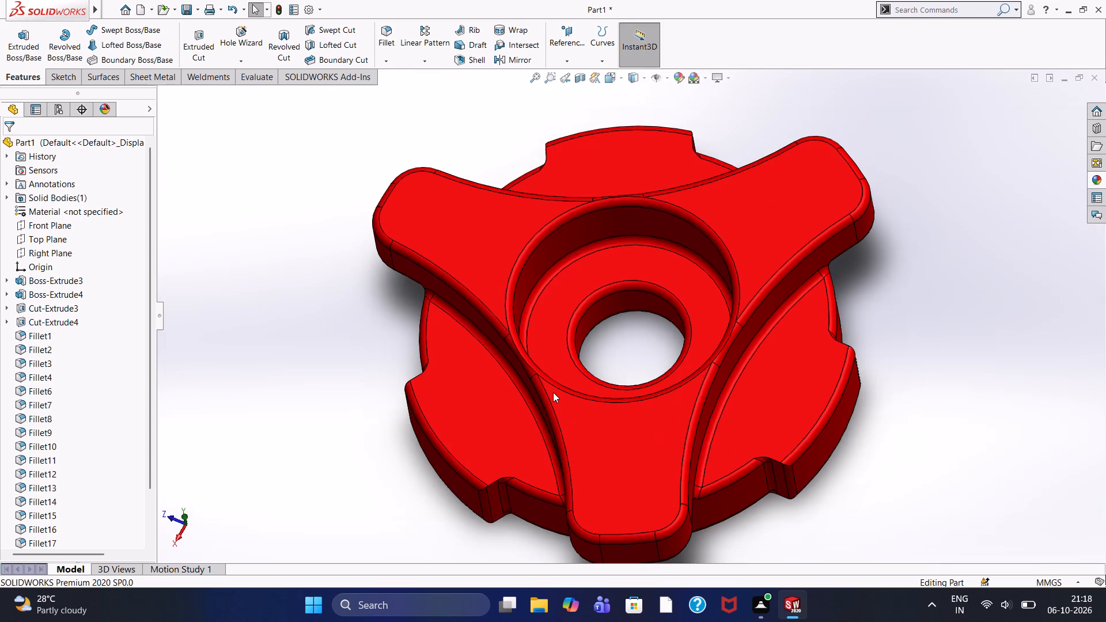
scroll(553, 392, "down", 1)
scroll(553, 392, "up", 4)
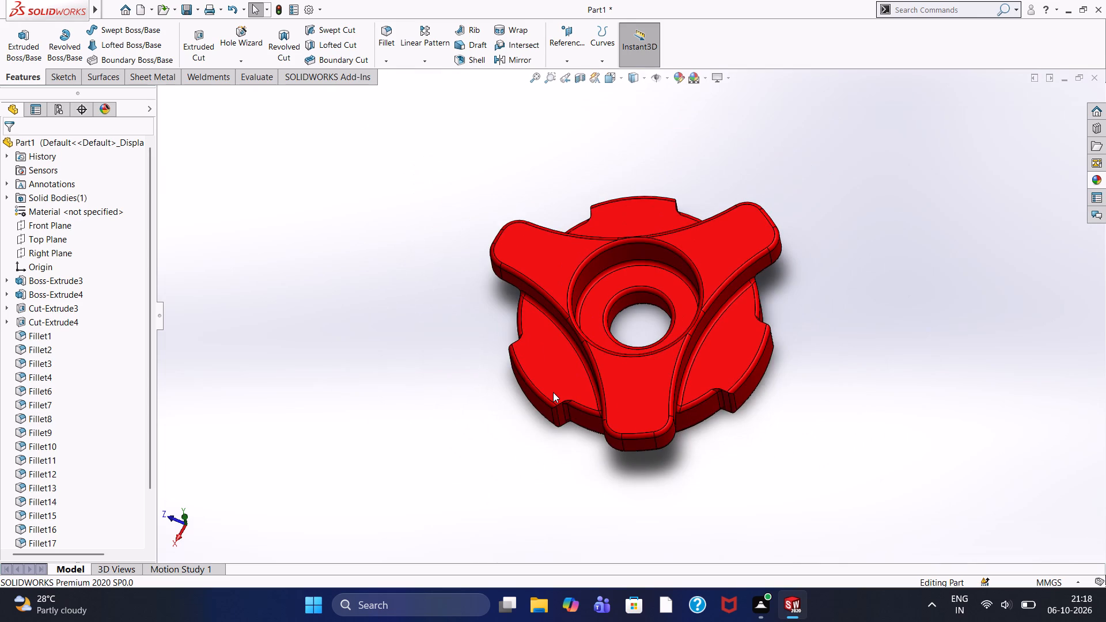
scroll(553, 392, "up", 1)
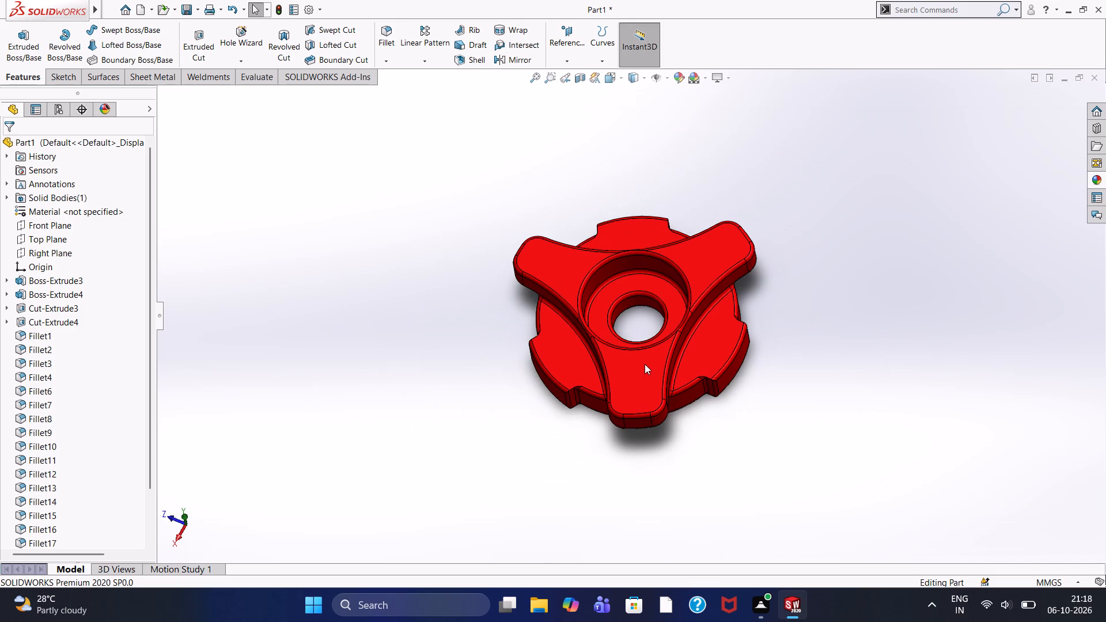
scroll(645, 364, "down", 4)
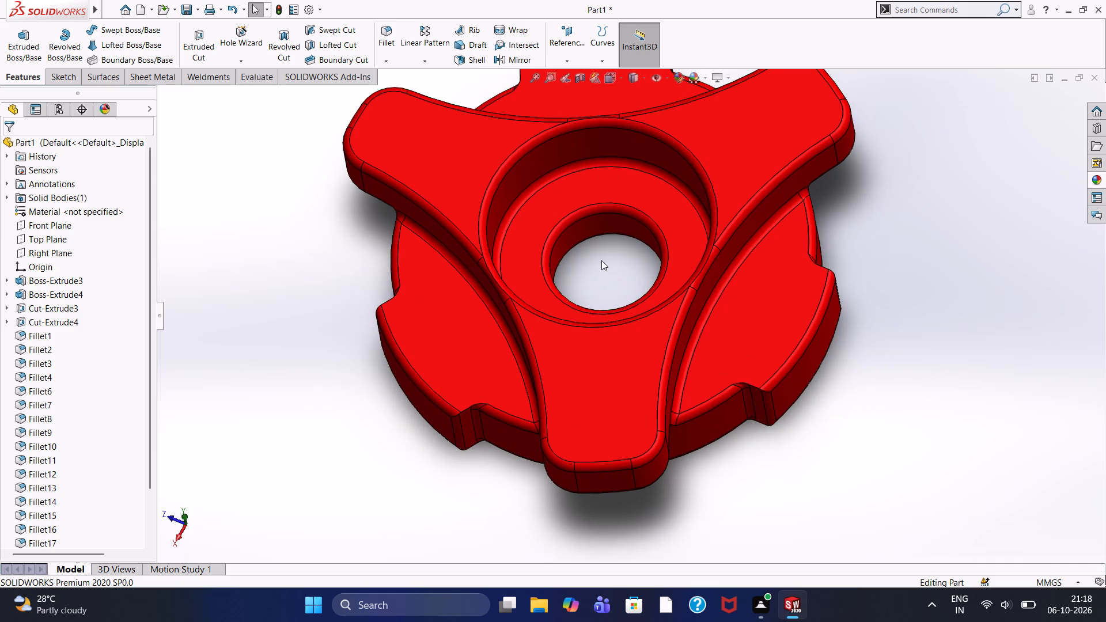
scroll(601, 260, "up", 4)
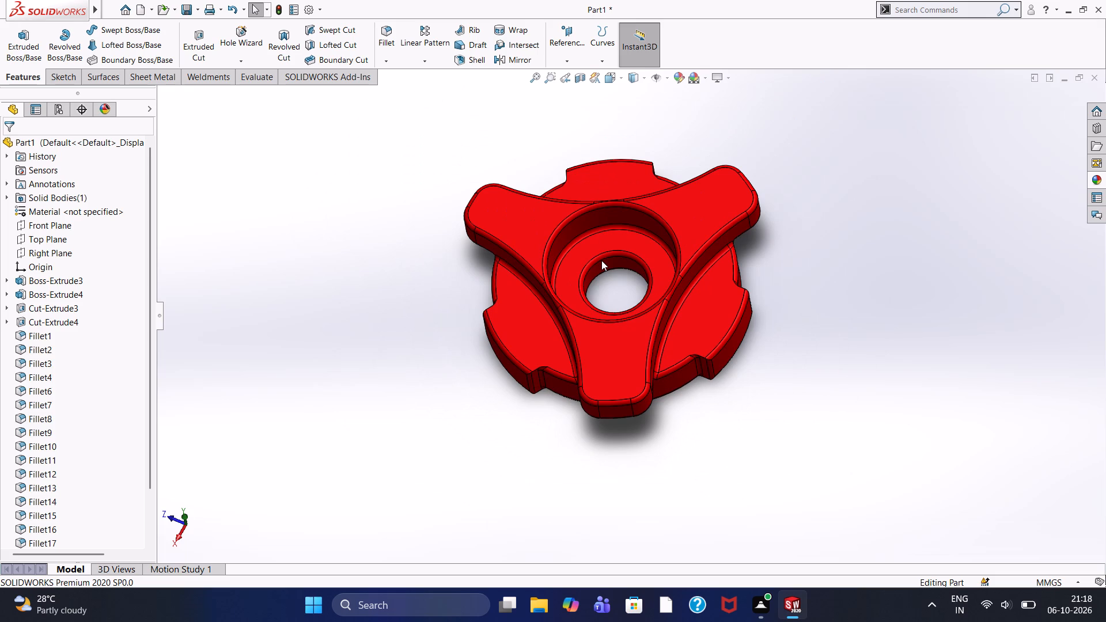
scroll(601, 260, "down", 1)
scroll(601, 260, "up", 2)
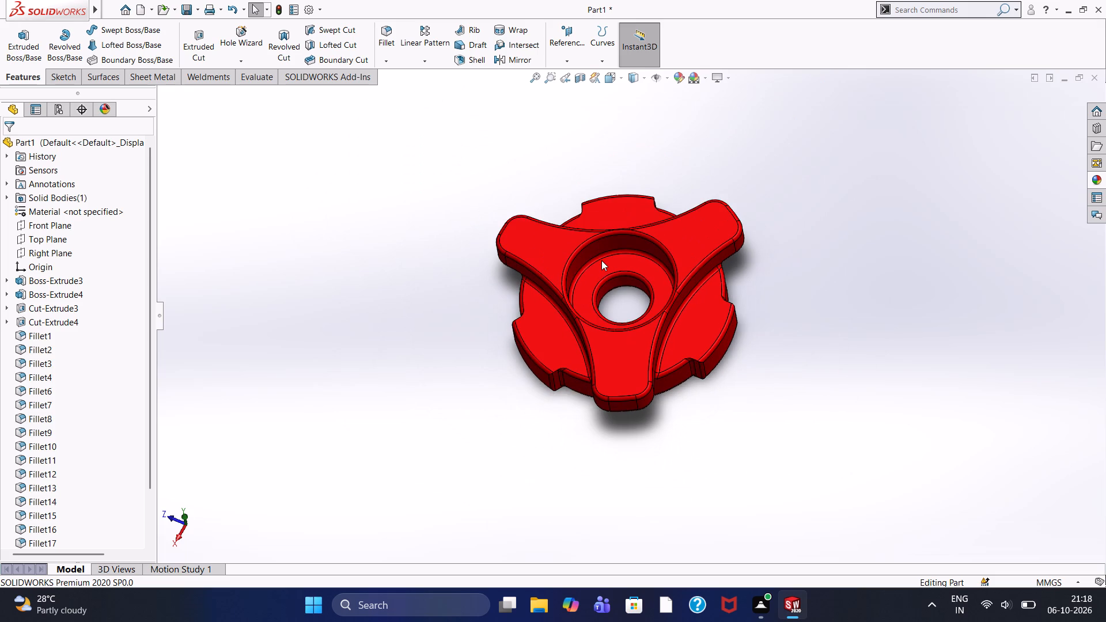
Examine the stepped central bore and the filleted arm-to-disc junctions around it, close up from obliquely above.
scroll(601, 260, "down", 5)
scroll(660, 346, "up", 5)
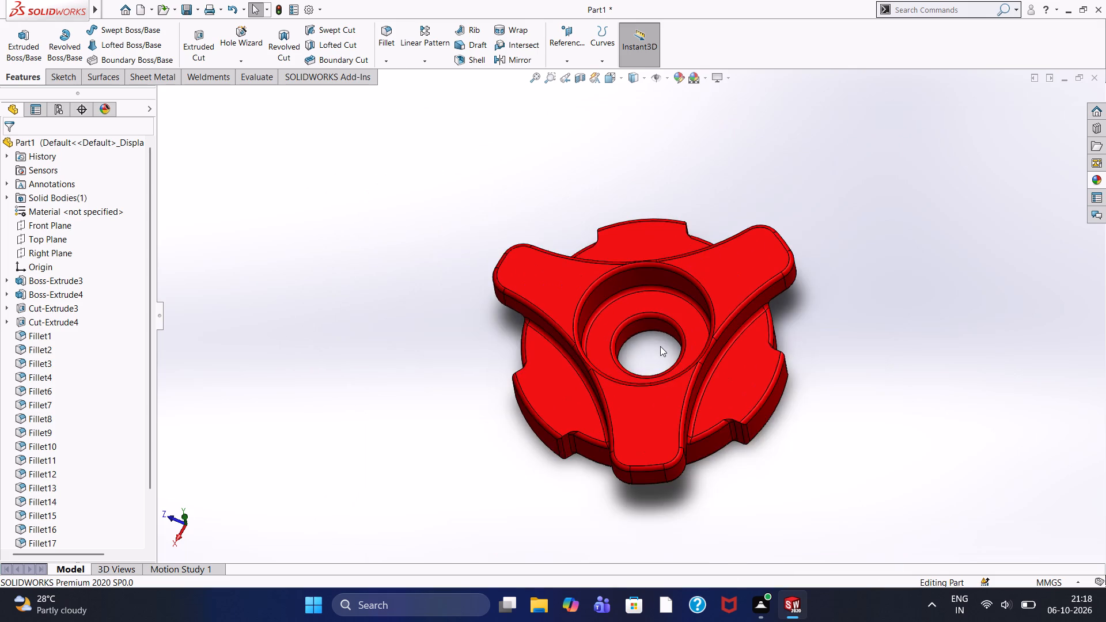
scroll(660, 346, "down", 5)
scroll(650, 347, "up", 1)
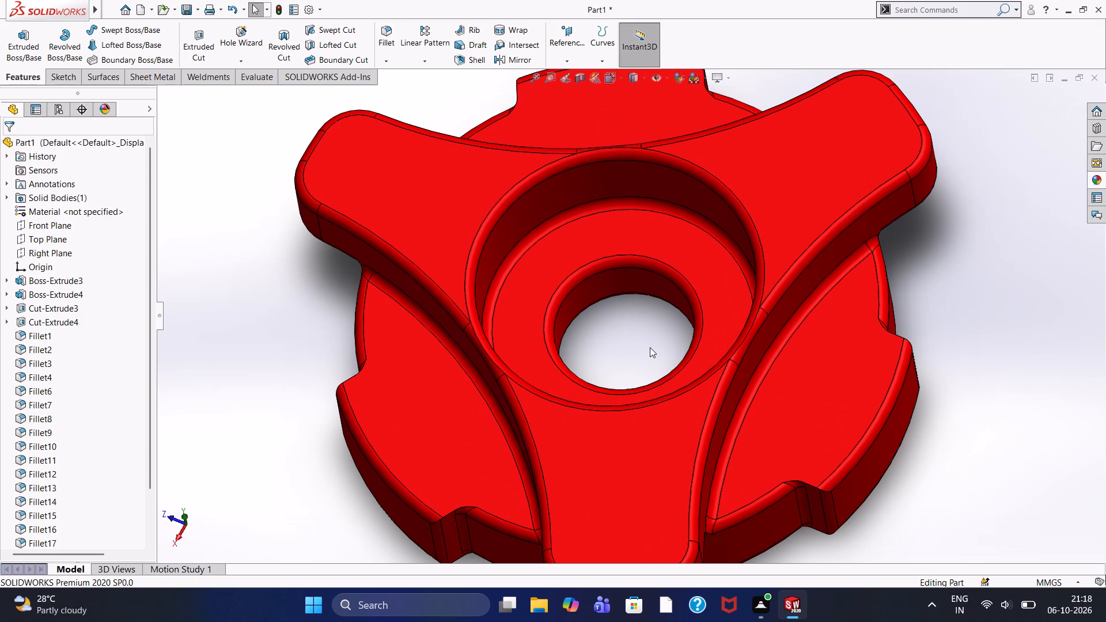
scroll(650, 347, "down", 2)
scroll(650, 347, "up", 2)
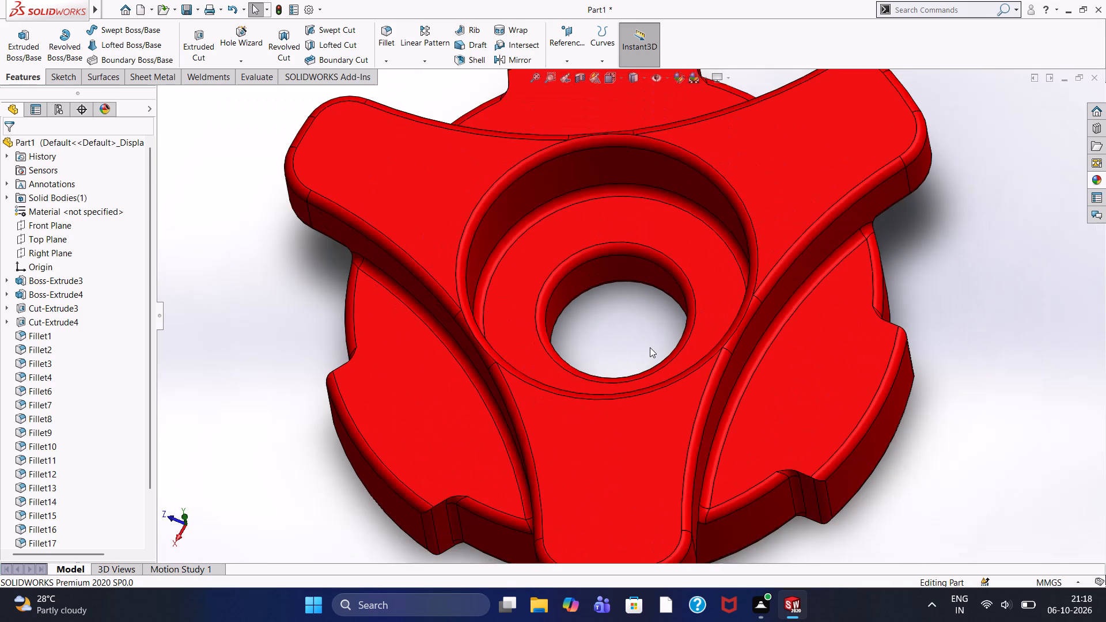
scroll(650, 347, "down", 2)
scroll(650, 347, "up", 1)
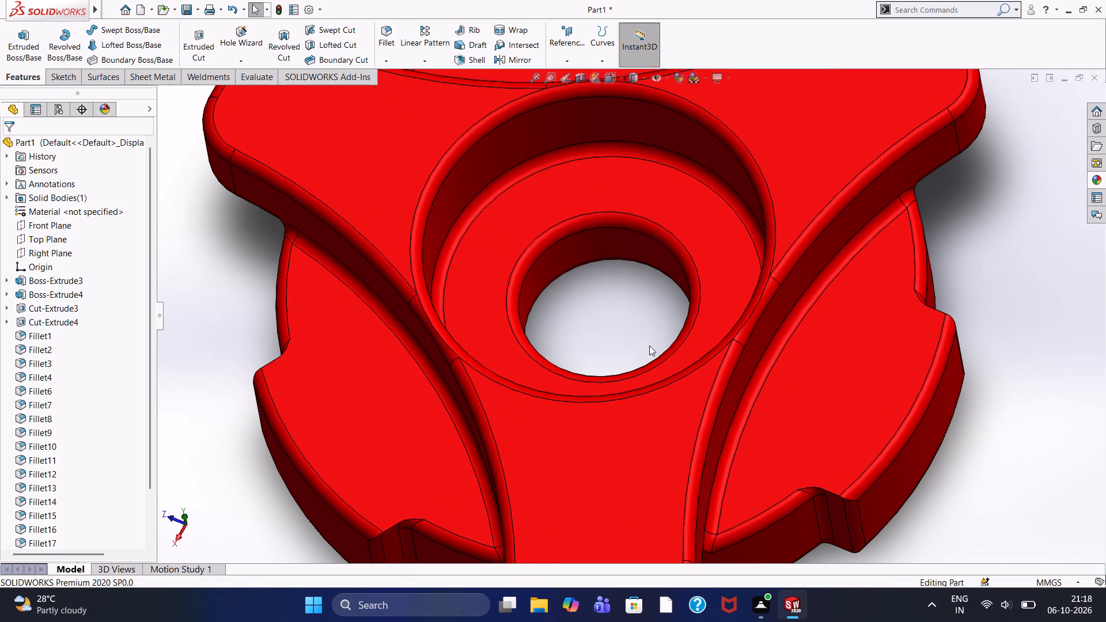
scroll(625, 341, "down", 4)
scroll(625, 341, "up", 1)
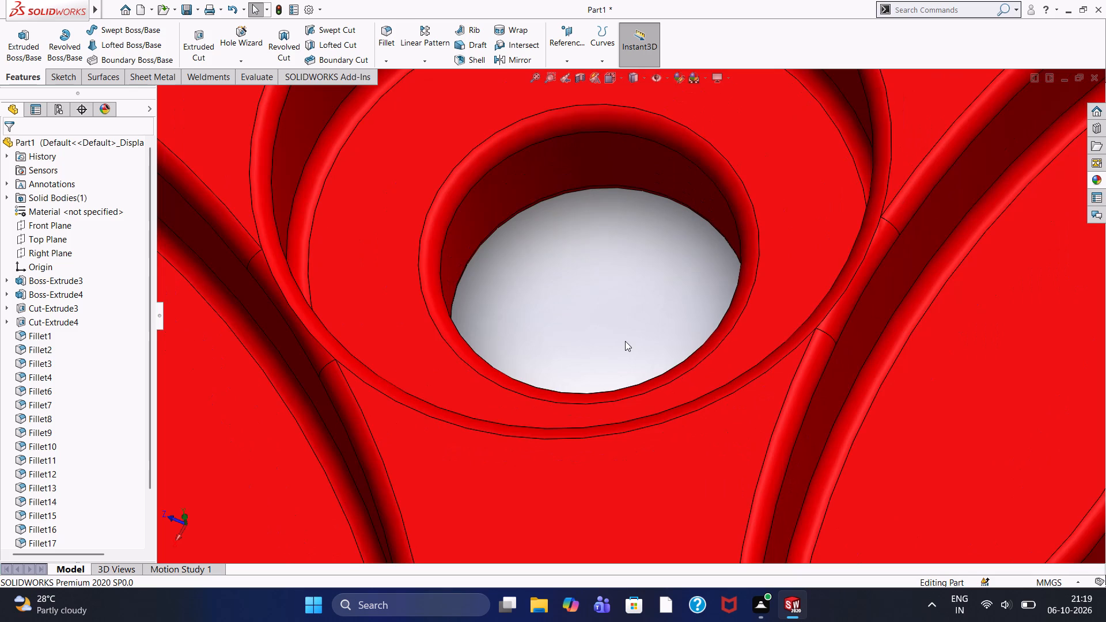
scroll(625, 341, "down", 1)
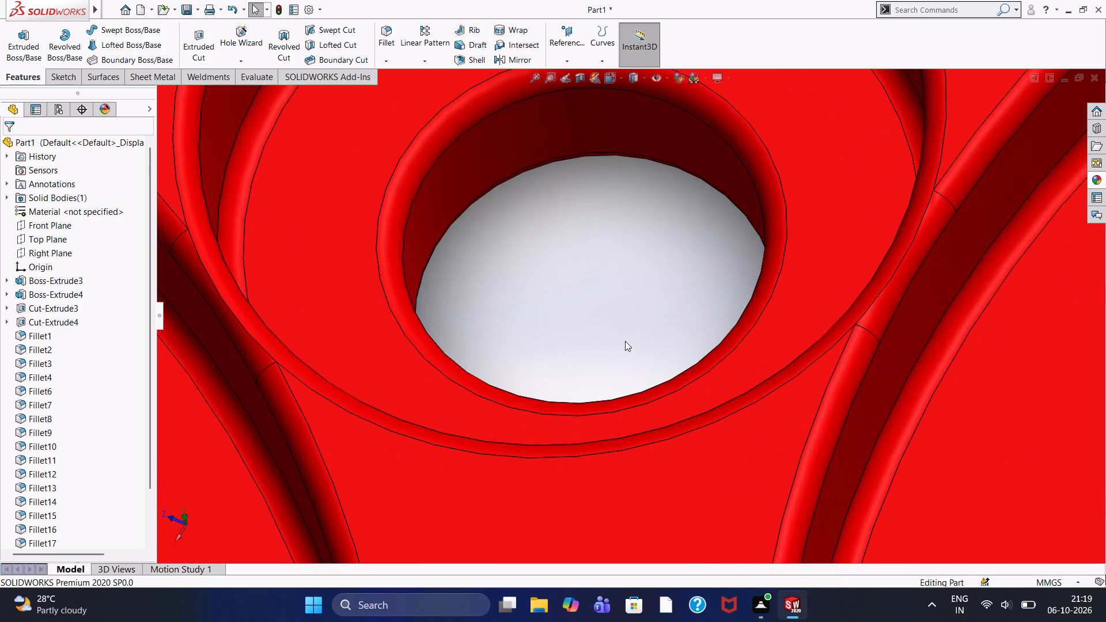
scroll(625, 341, "up", 2)
scroll(577, 302, "up", 1)
scroll(577, 302, "down", 2)
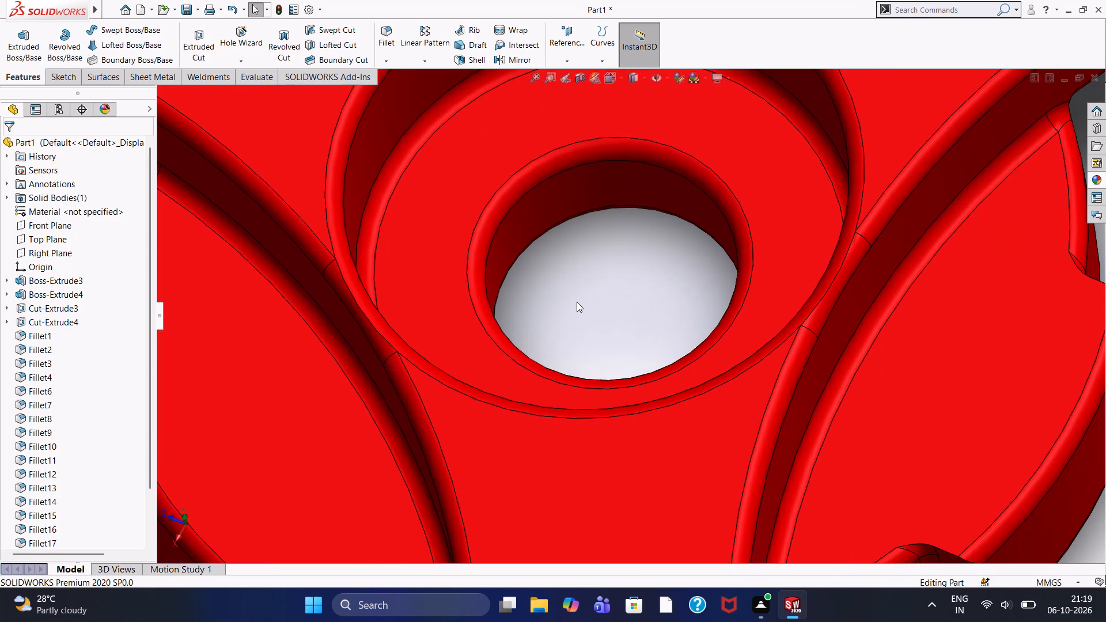
scroll(577, 302, "up", 2)
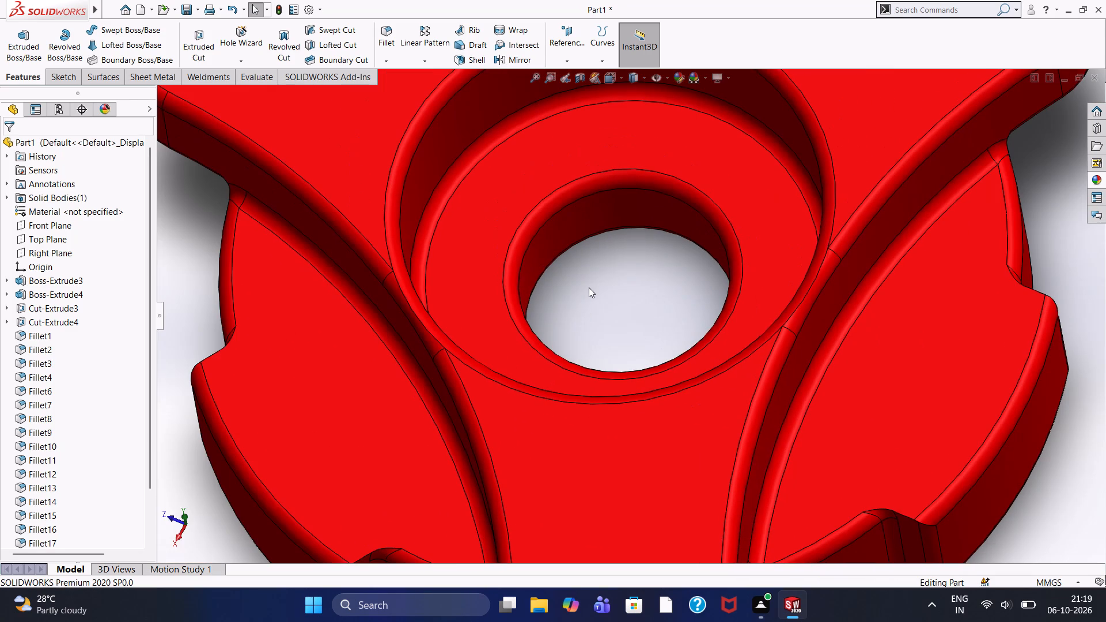
scroll(600, 290, "down", 4)
scroll(590, 289, "up", 2)
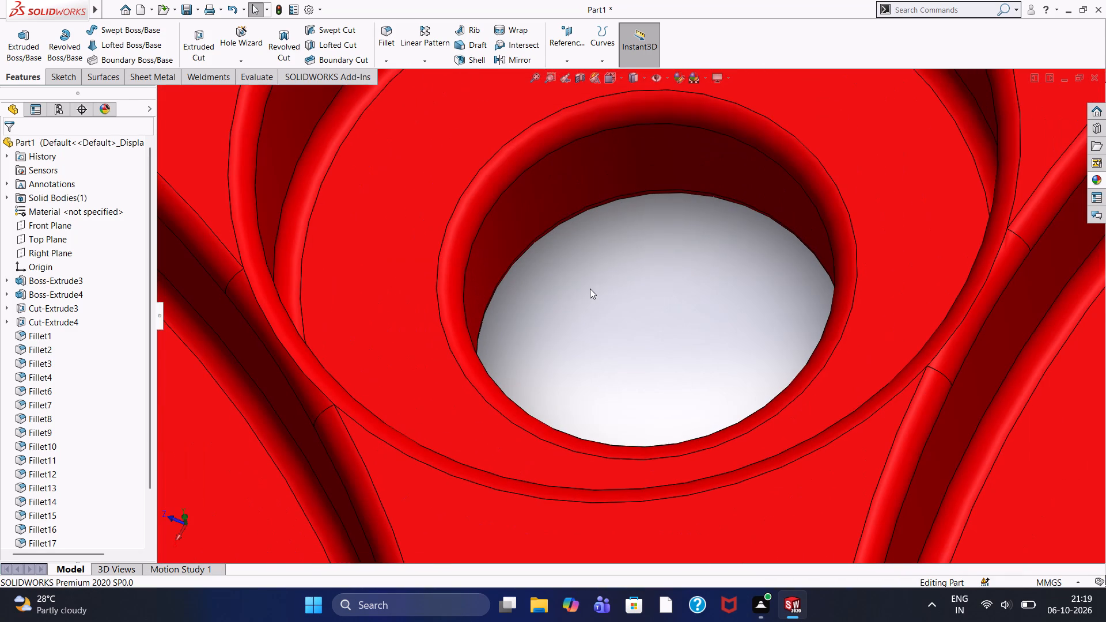
scroll(590, 289, "down", 2)
scroll(590, 289, "up", 1)
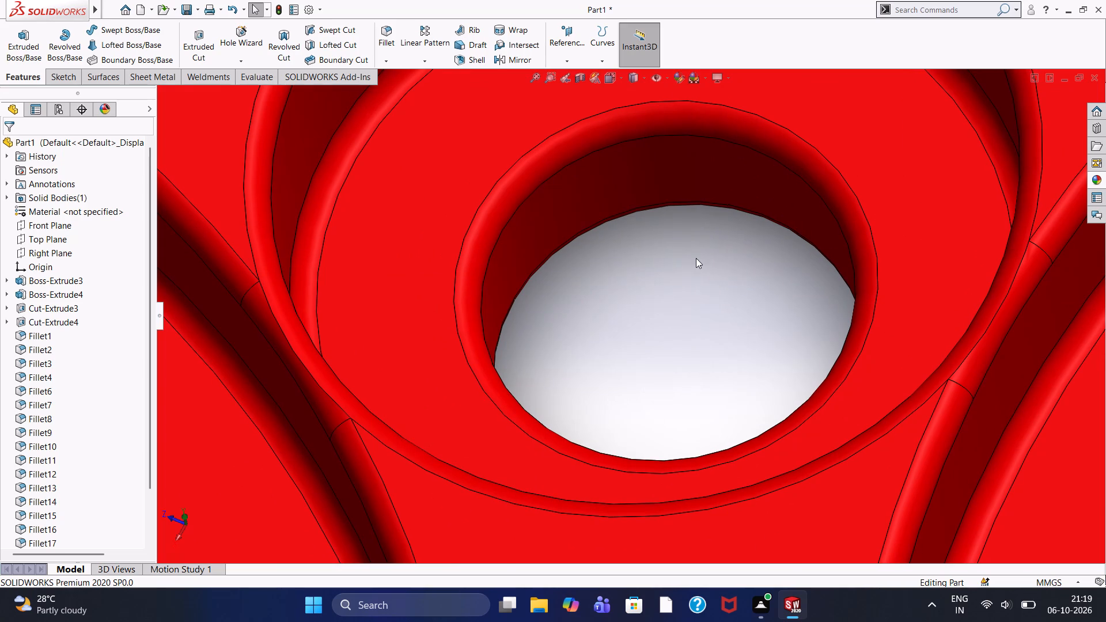
Examine the whole knob from obliquely above, checking the three filleted arms, rim tabs and central bore.
scroll(695, 261, "up", 6)
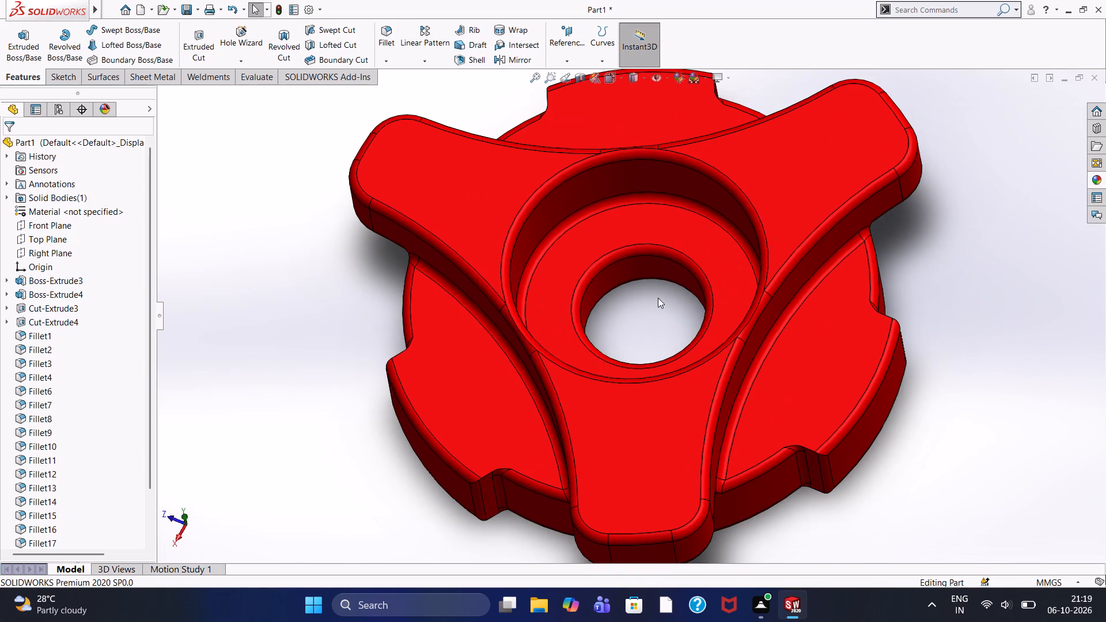
scroll(647, 308, "up", 1)
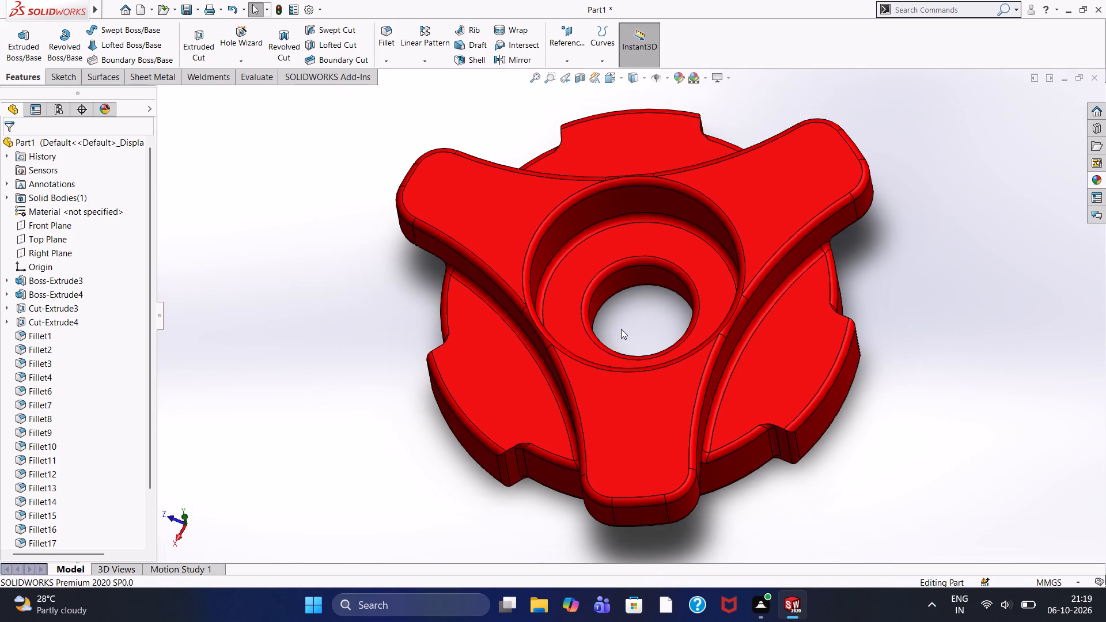
scroll(621, 329, "up", 4)
scroll(621, 329, "down", 6)
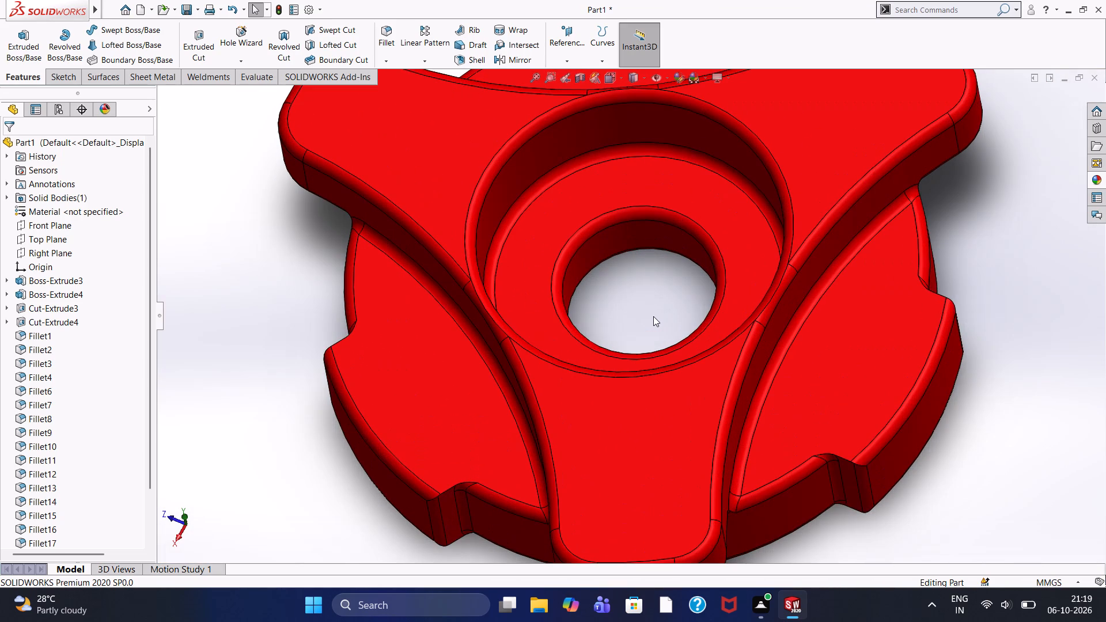
scroll(653, 316, "up", 3)
scroll(653, 316, "down", 1)
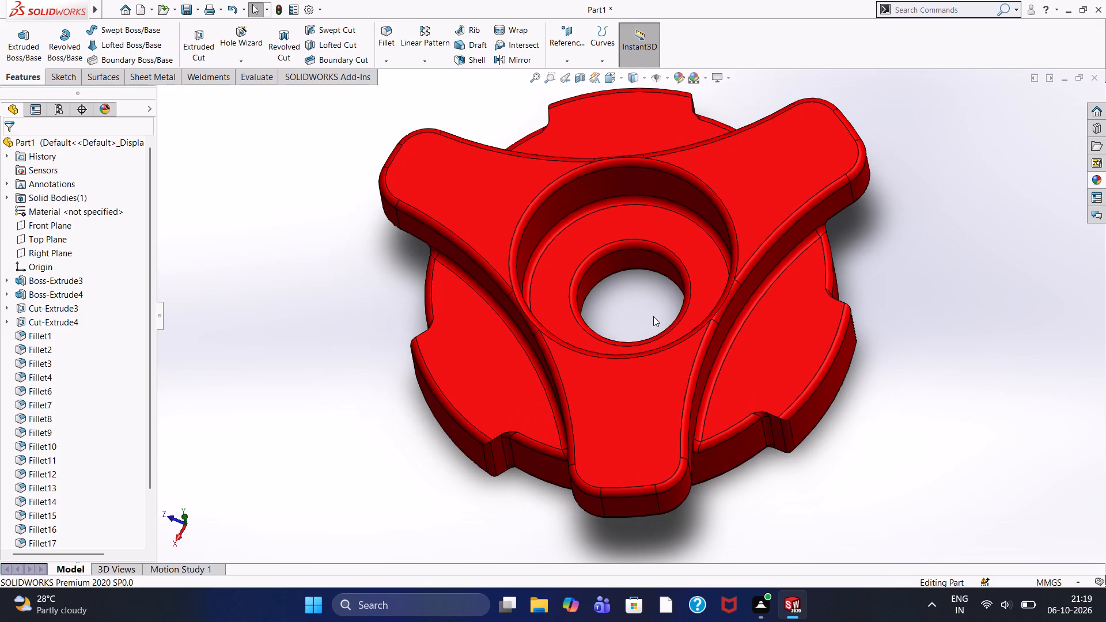
scroll(653, 316, "up", 2)
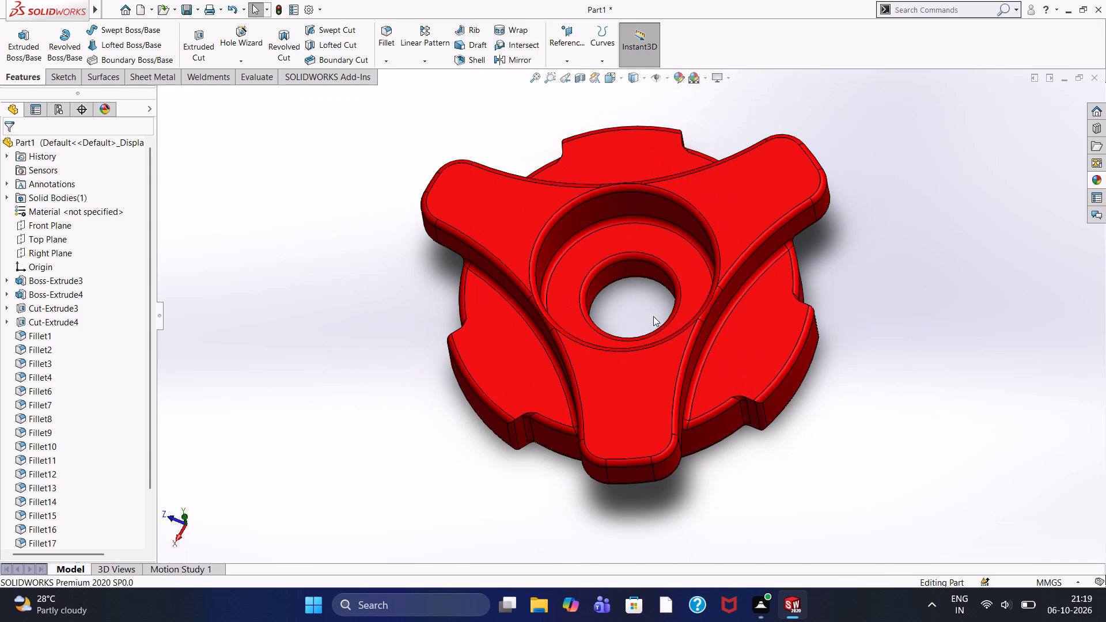
scroll(653, 316, "up", 2)
scroll(653, 316, "down", 2)
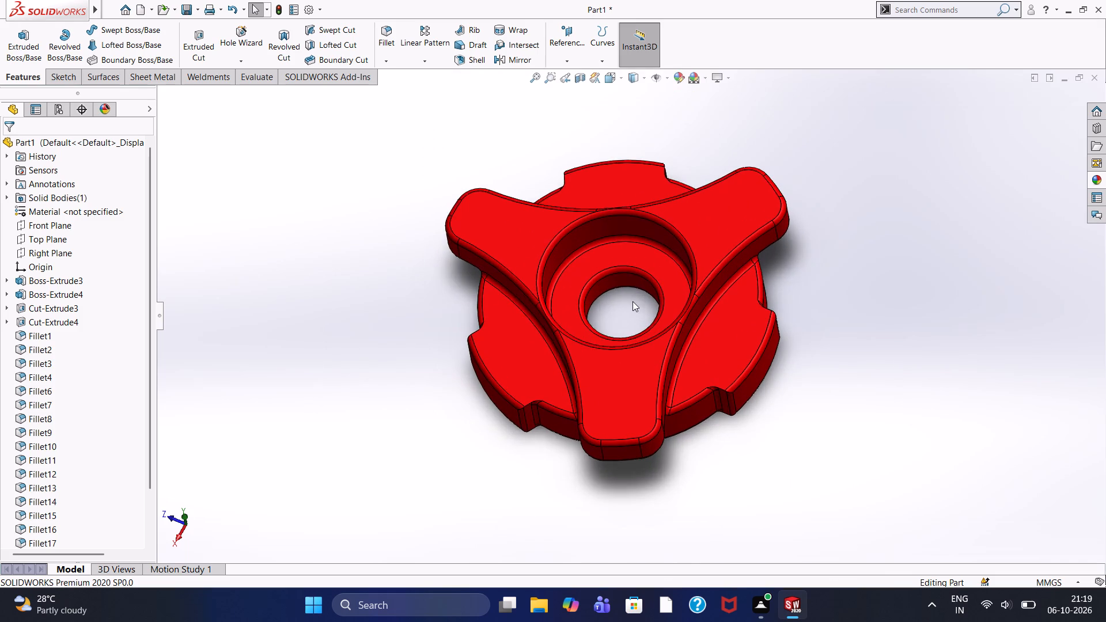
scroll(626, 308, "down", 4)
scroll(626, 309, "up", 2)
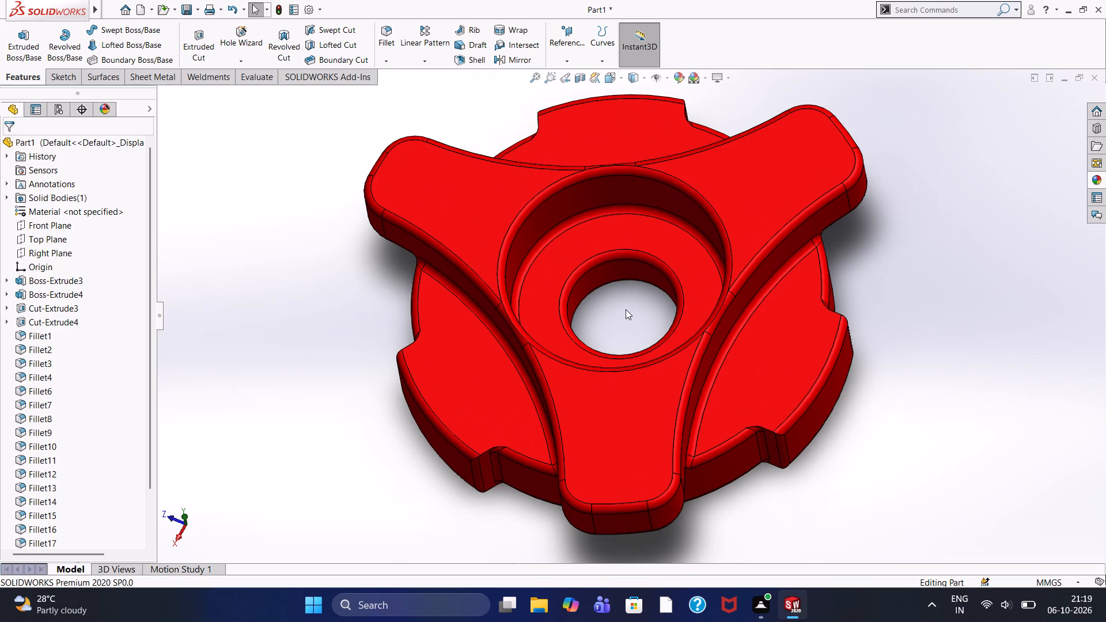
scroll(626, 309, "down", 1)
scroll(626, 309, "up", 2)
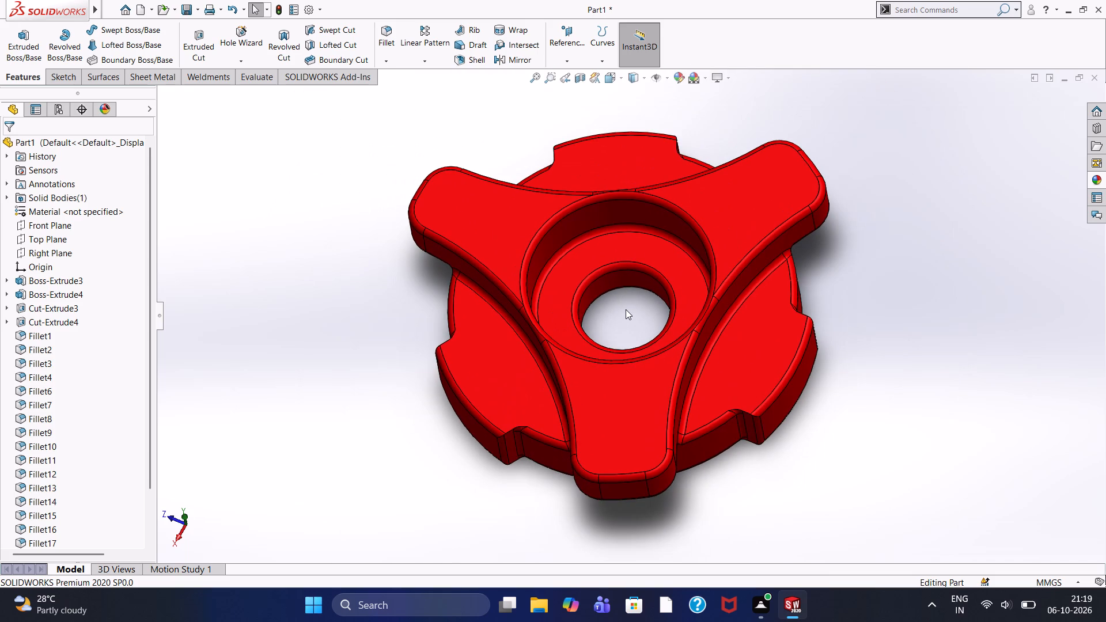
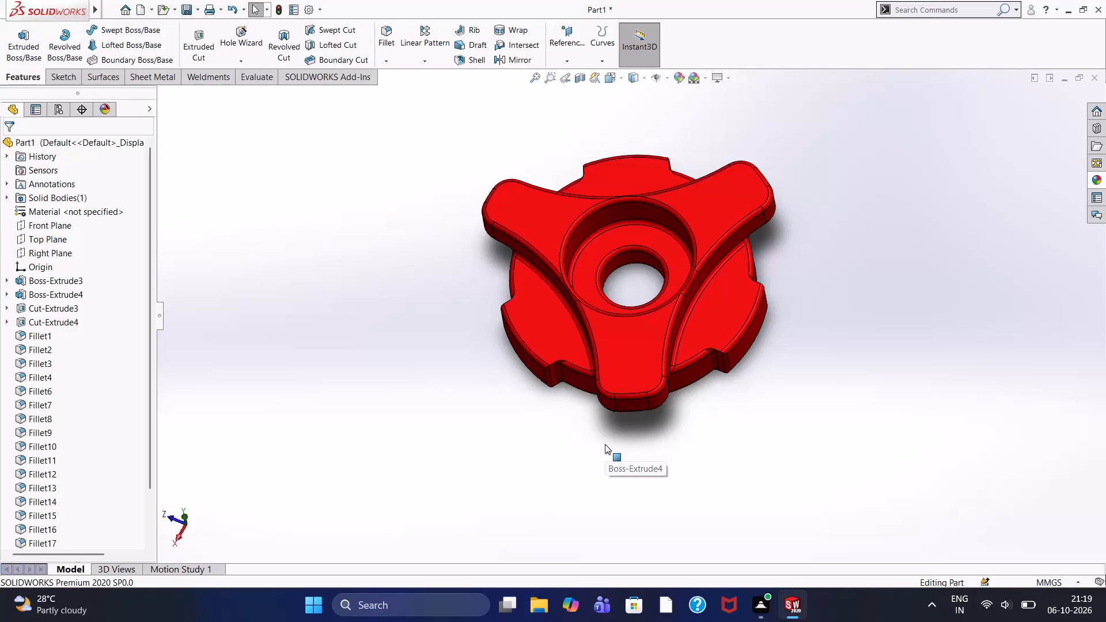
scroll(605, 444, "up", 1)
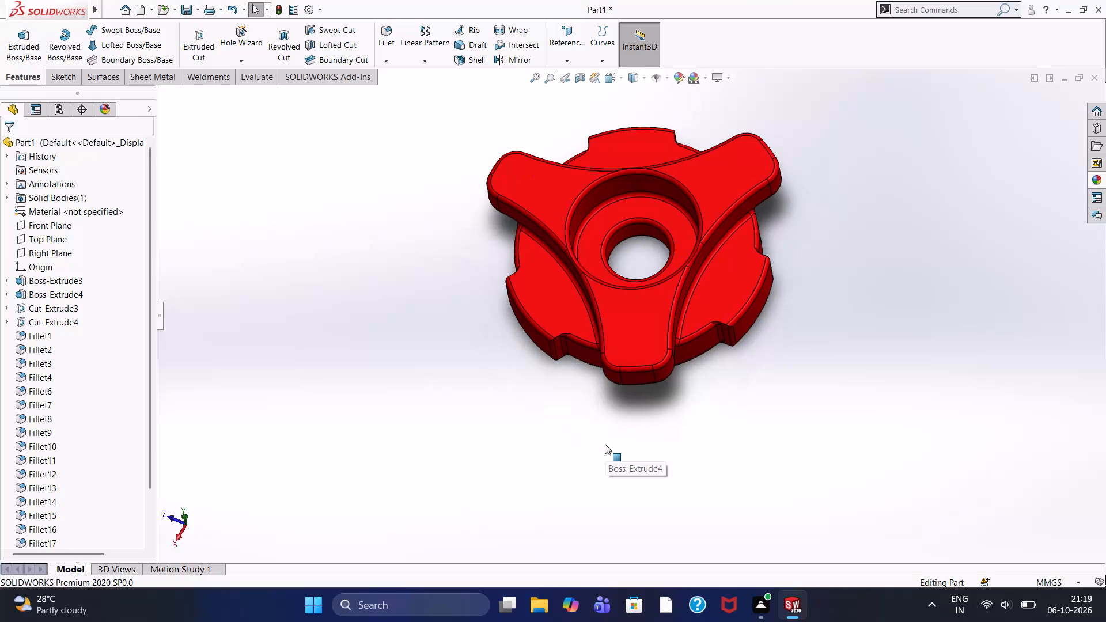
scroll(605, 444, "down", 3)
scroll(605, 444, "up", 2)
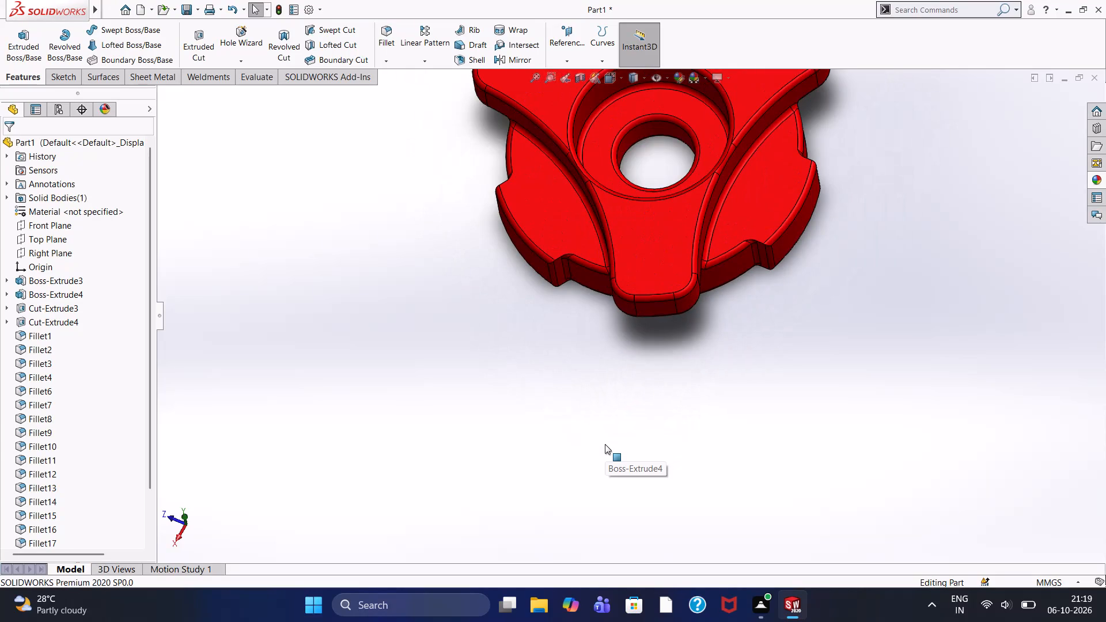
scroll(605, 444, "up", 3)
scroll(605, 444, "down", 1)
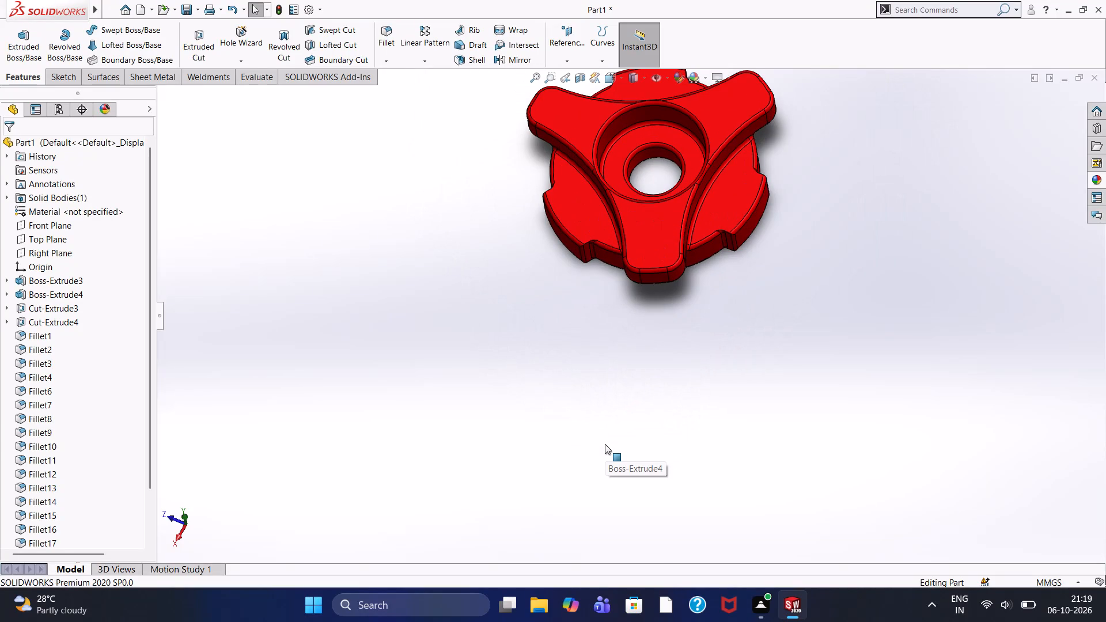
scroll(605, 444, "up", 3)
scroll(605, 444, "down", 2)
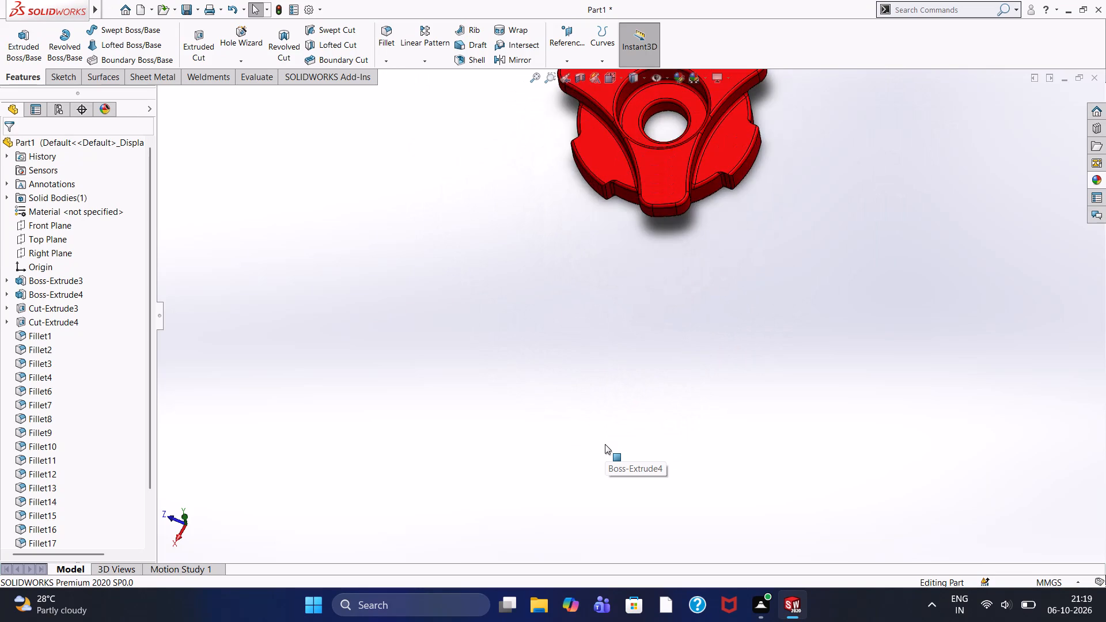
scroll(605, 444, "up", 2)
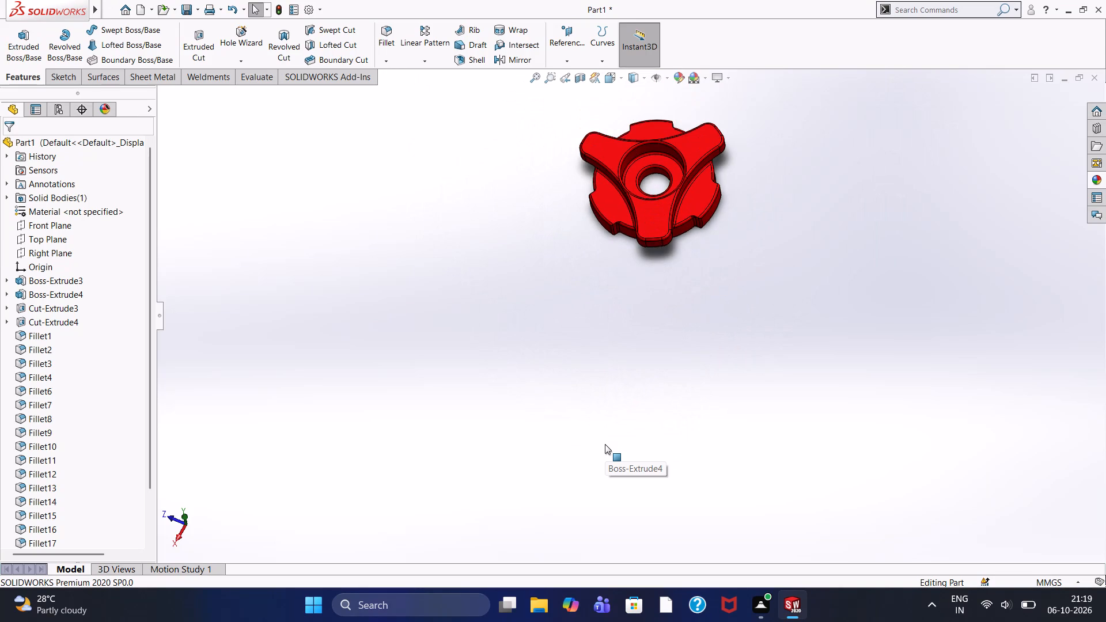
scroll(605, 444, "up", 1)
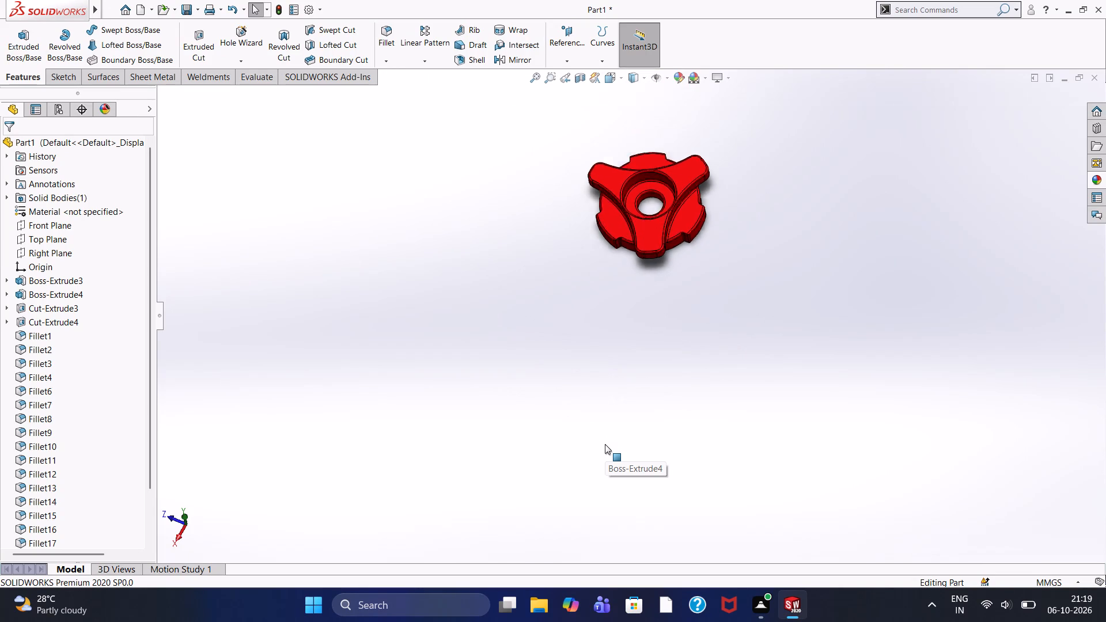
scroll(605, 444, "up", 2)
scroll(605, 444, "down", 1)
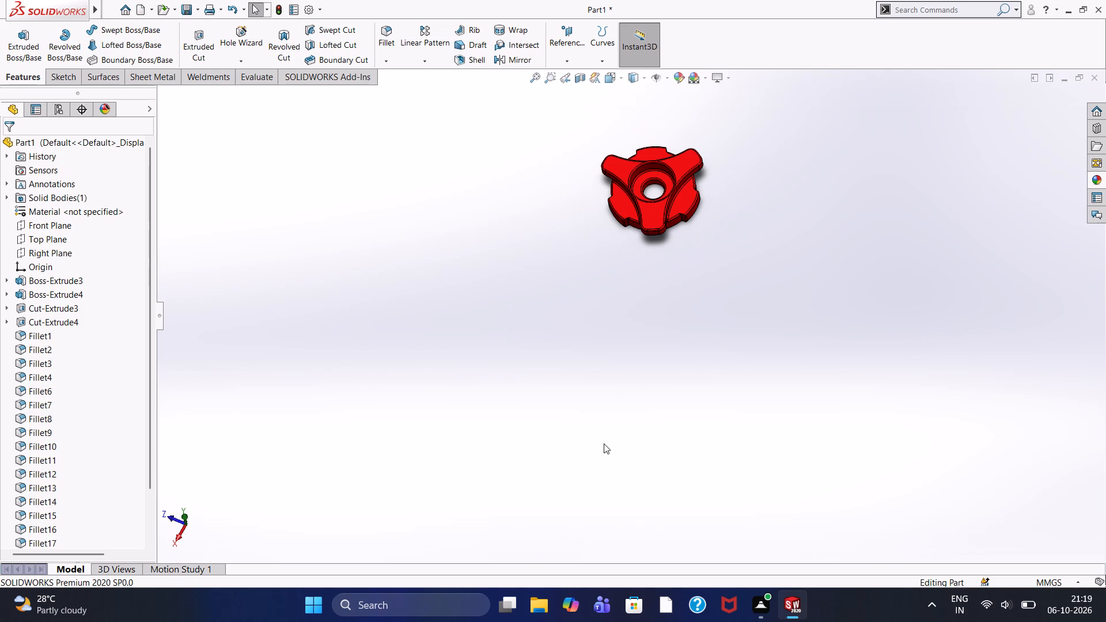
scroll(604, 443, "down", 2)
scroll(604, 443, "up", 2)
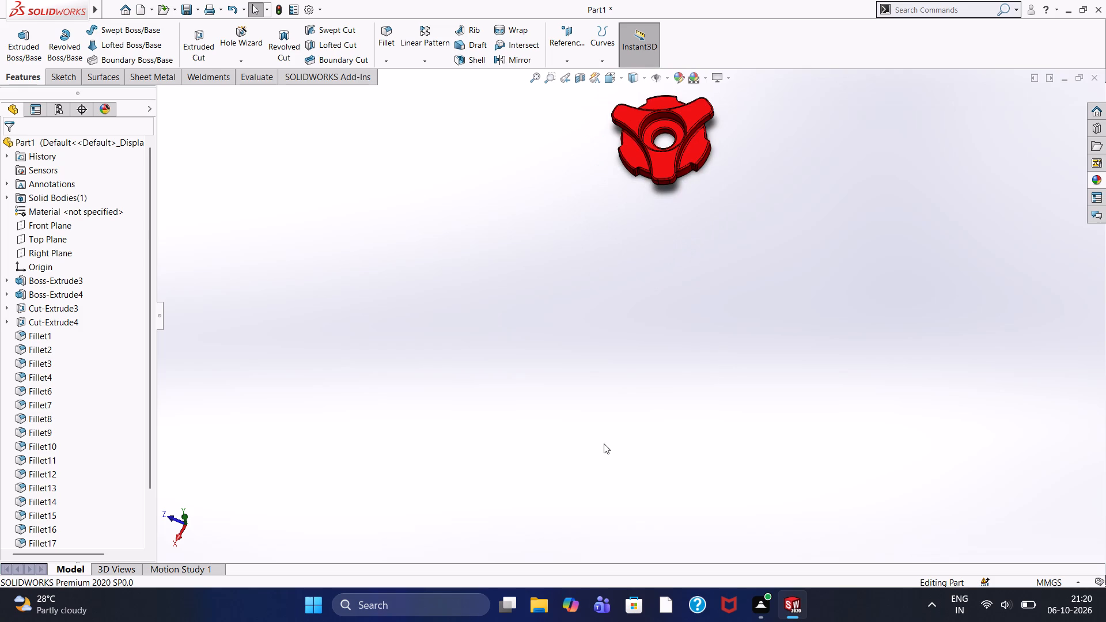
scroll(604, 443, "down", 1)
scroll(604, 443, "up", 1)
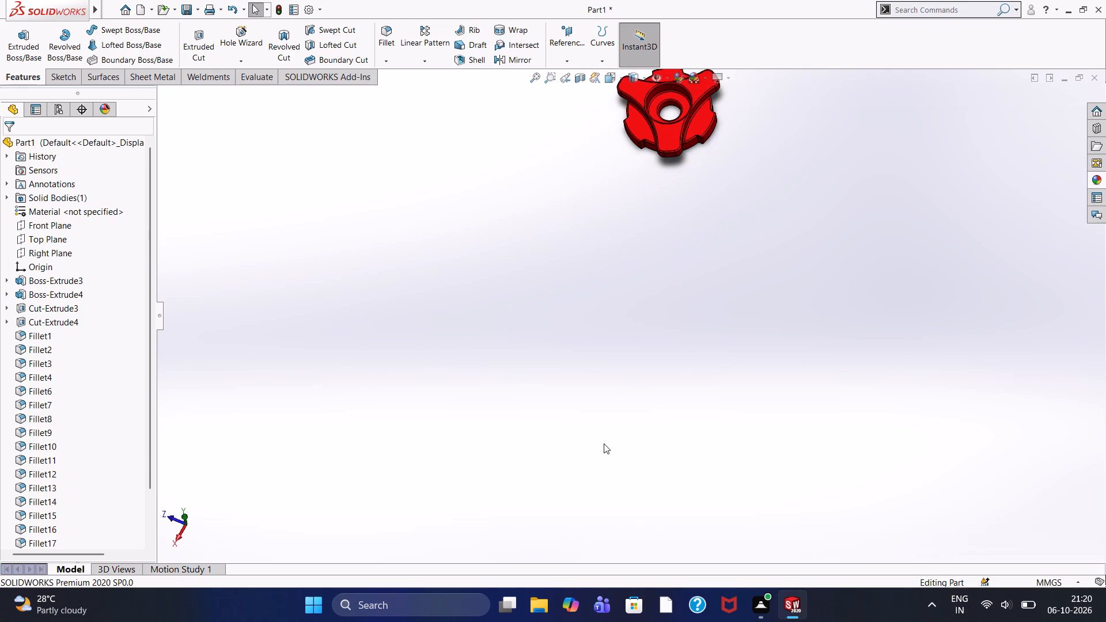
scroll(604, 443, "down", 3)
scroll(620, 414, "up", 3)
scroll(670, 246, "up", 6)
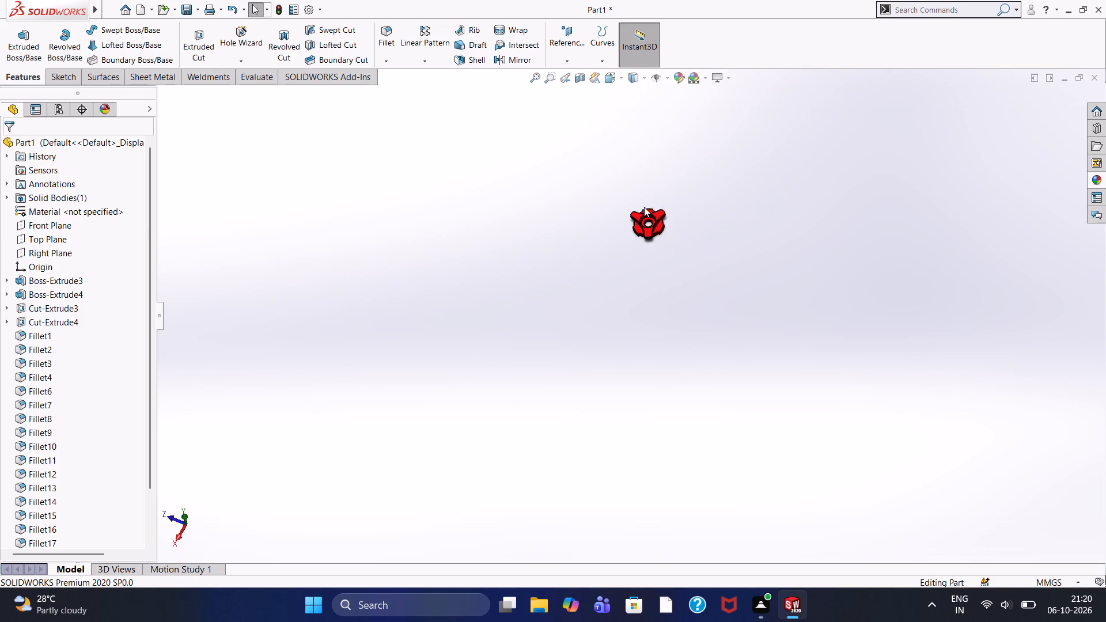
Examine the knob's arms and central bore from obliquely above, and the flat underside of the base disc.
scroll(635, 274, "down", 5)
scroll(693, 141, "up", 2)
scroll(654, 237, "down", 8)
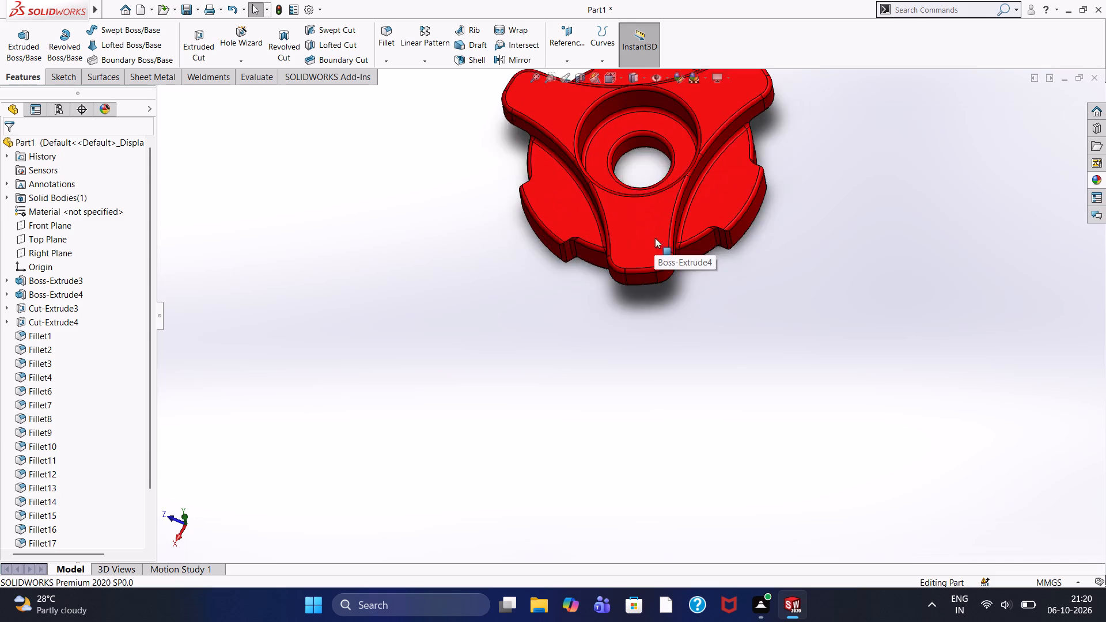
scroll(663, 184, "up", 3)
scroll(632, 244, "down", 5)
scroll(634, 212, "up", 2)
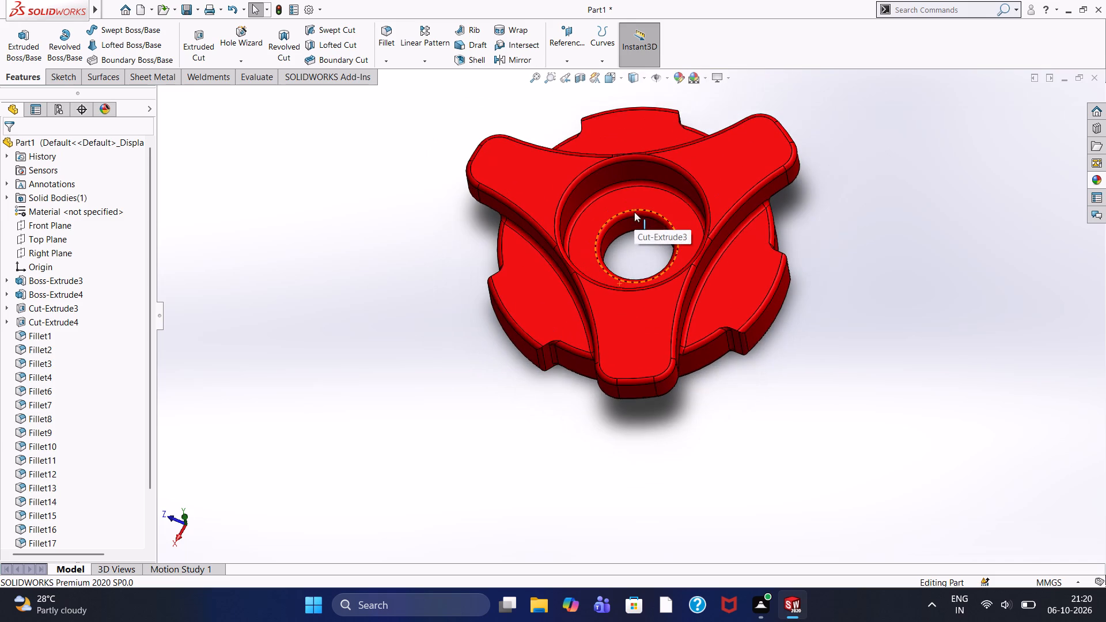
middle_click_drag(450, 309, 635, 320)
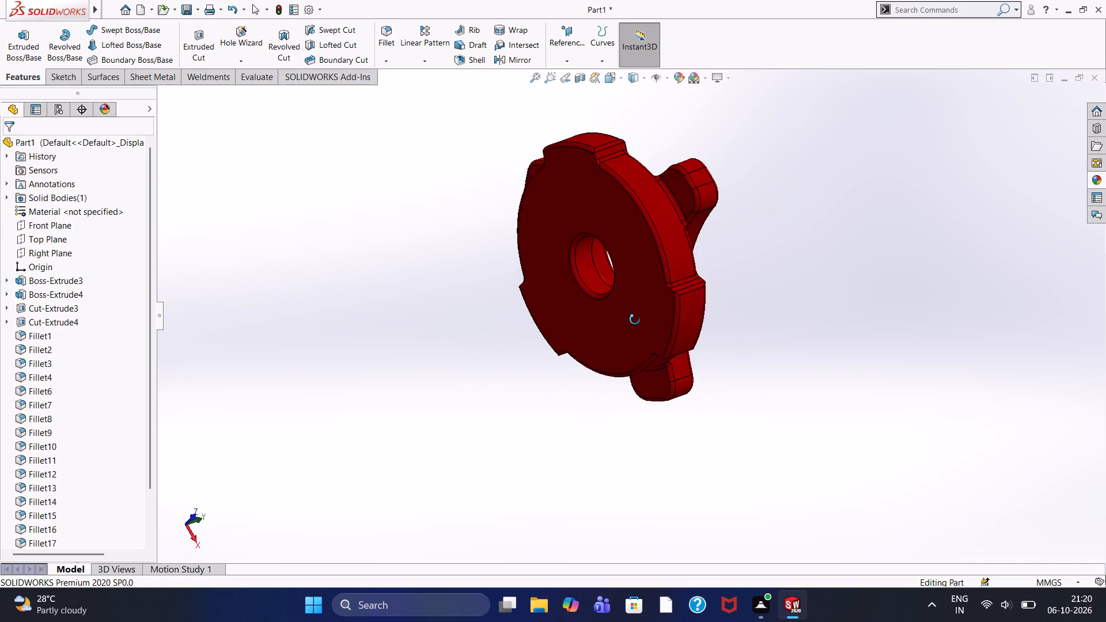
middle_click_drag(635, 320, 450, 341)
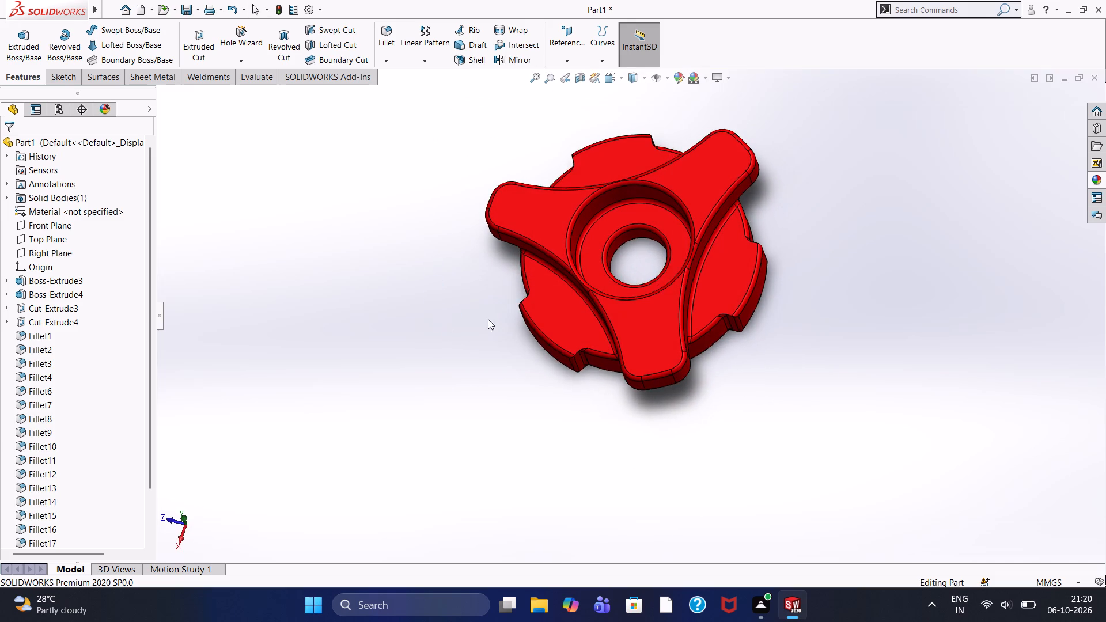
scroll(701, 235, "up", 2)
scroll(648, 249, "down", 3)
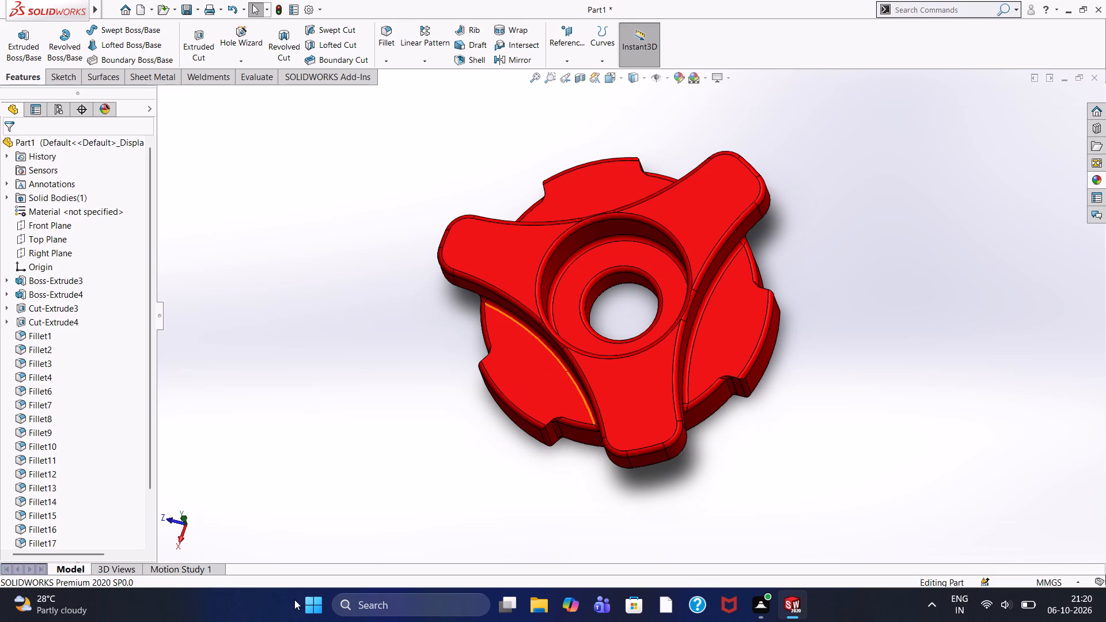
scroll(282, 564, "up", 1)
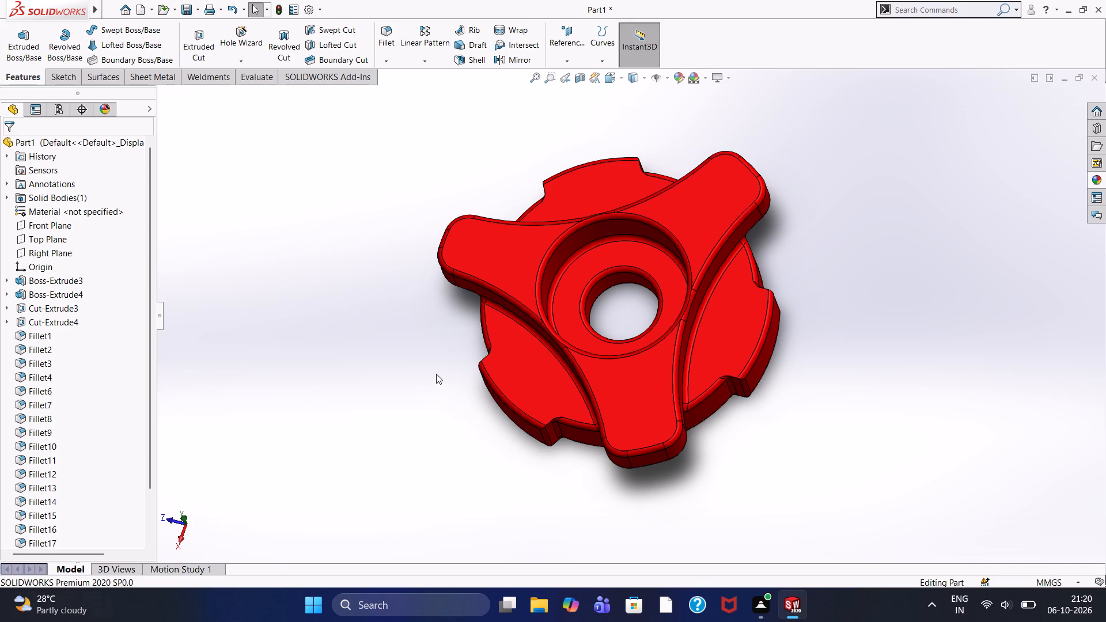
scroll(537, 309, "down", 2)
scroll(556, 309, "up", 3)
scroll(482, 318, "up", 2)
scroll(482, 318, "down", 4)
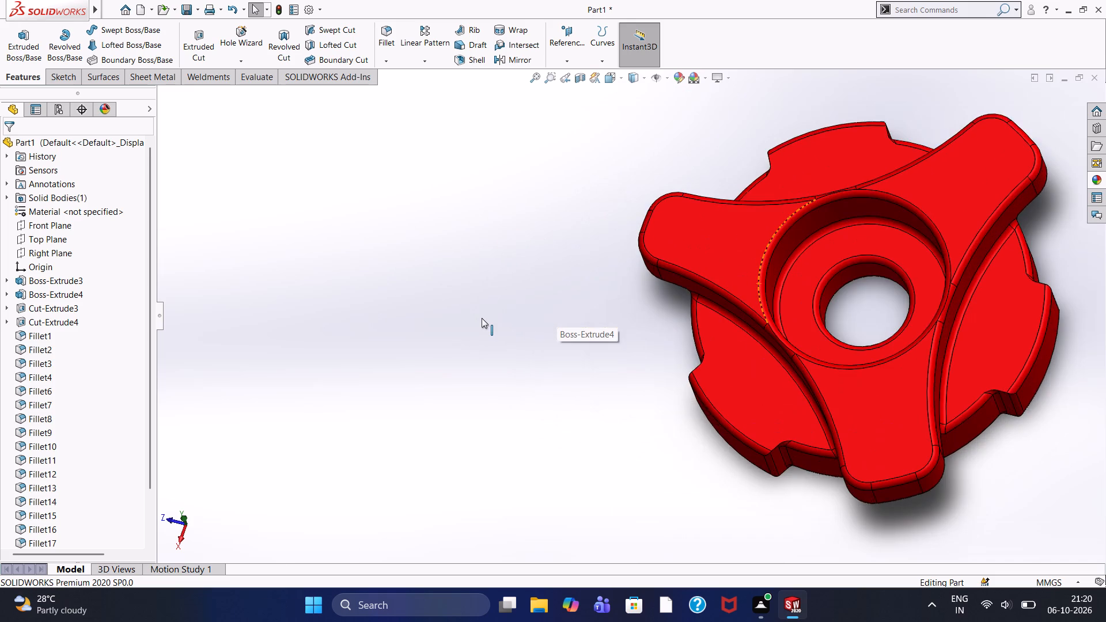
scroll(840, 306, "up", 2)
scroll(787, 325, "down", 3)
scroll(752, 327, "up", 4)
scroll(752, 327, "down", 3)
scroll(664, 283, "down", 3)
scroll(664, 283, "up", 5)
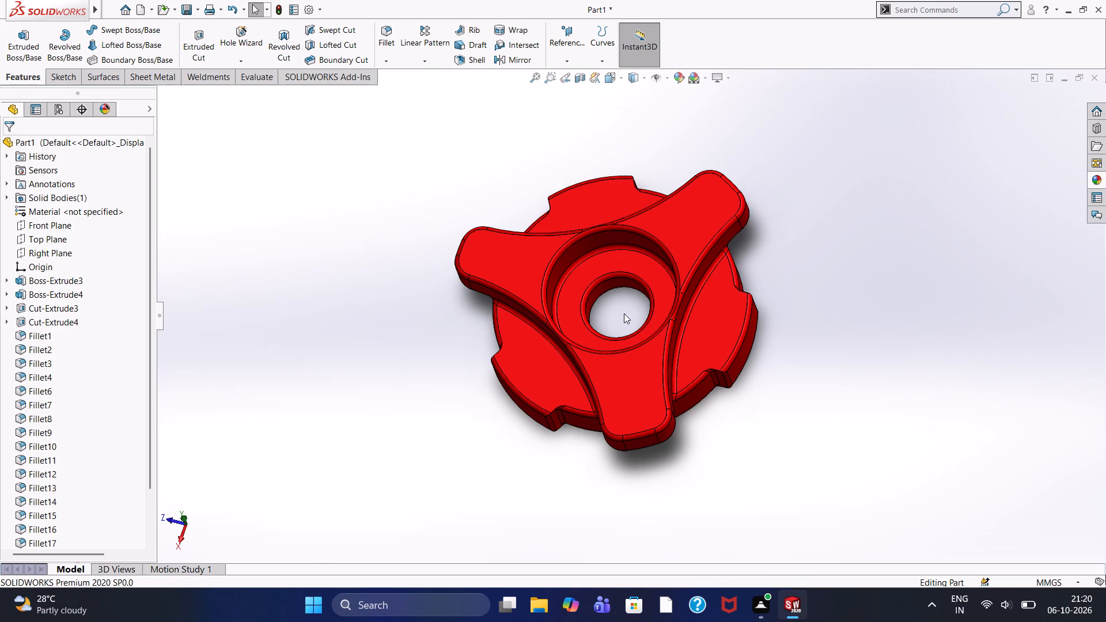
Examine the stepped central bore and the filleted arm edges around it close up from obliquely above.
scroll(613, 293, "down", 5)
scroll(613, 293, "up", 4)
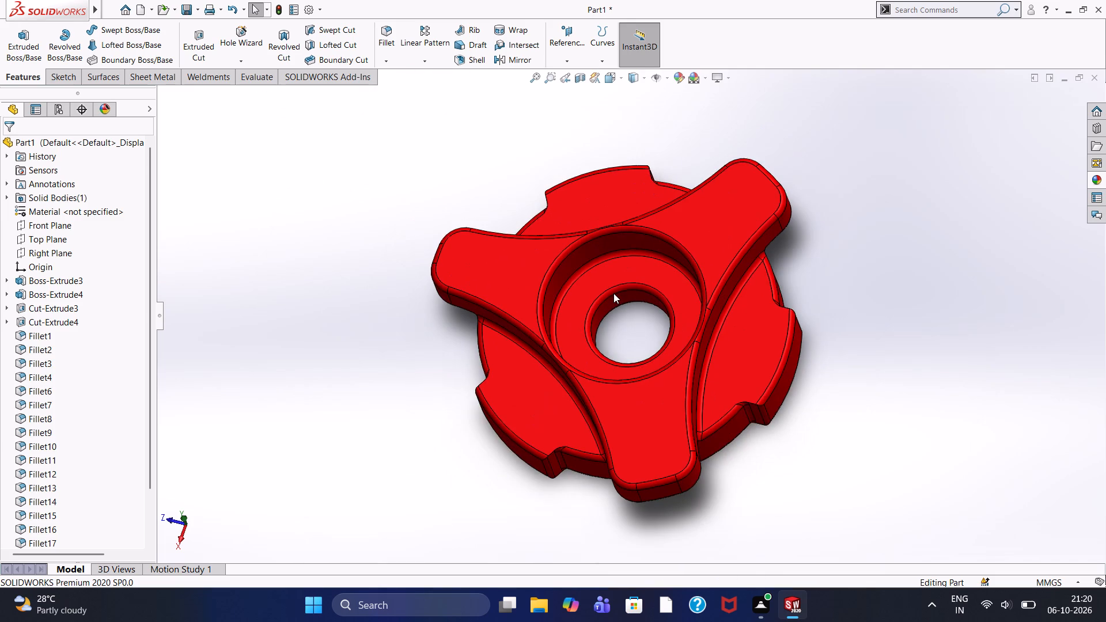
scroll(613, 293, "down", 4)
scroll(613, 293, "up", 3)
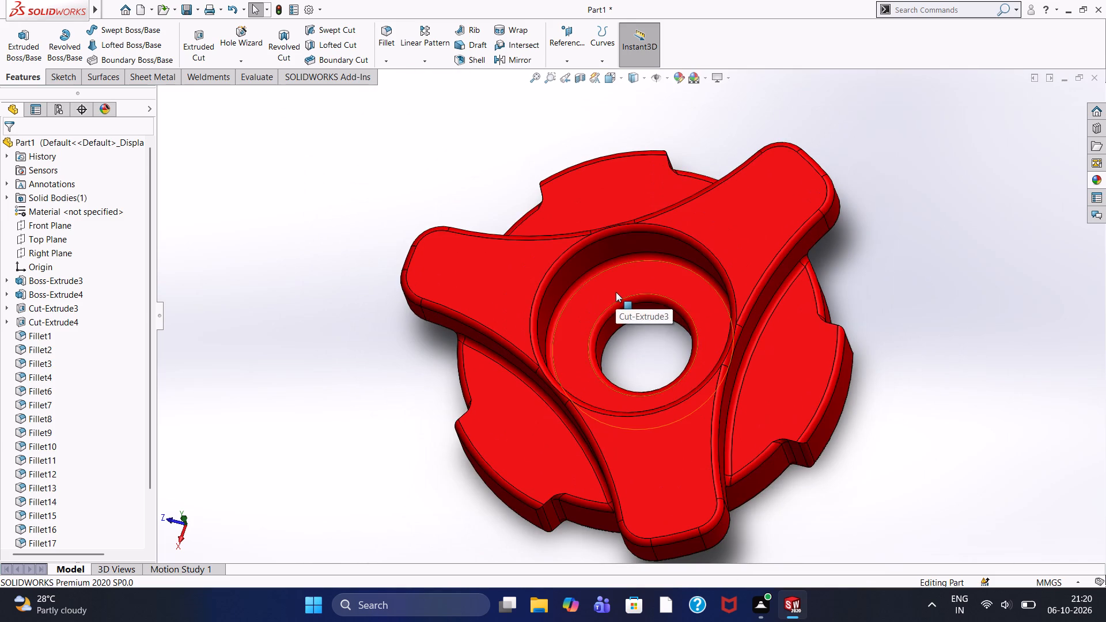
scroll(616, 292, "up", 1)
scroll(616, 292, "down", 2)
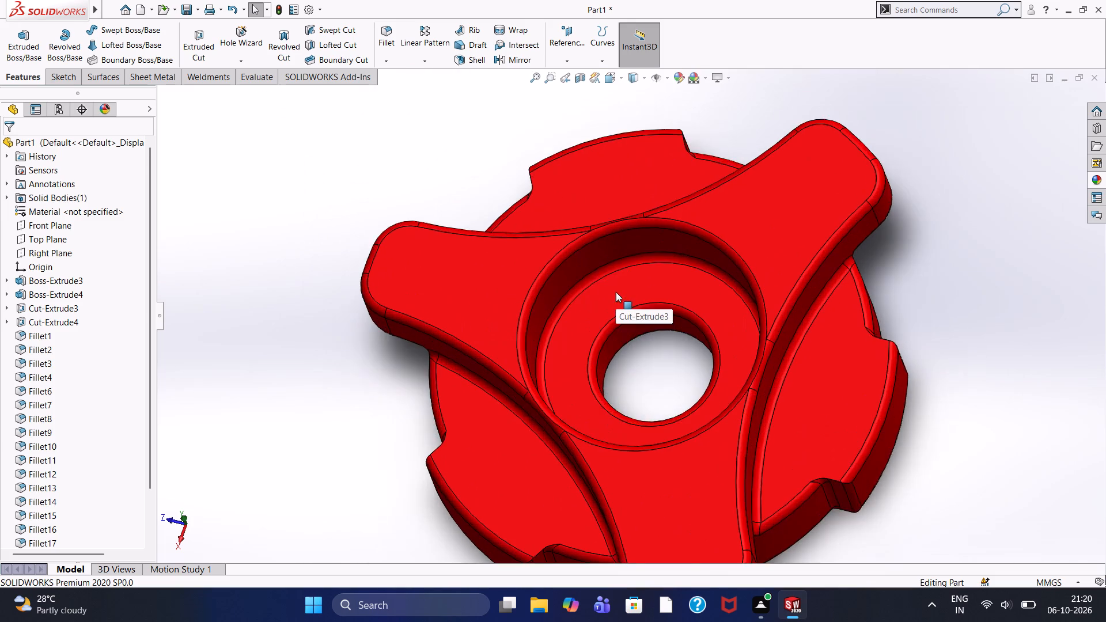
scroll(616, 292, "up", 4)
scroll(699, 272, "down", 2)
scroll(661, 321, "down", 1)
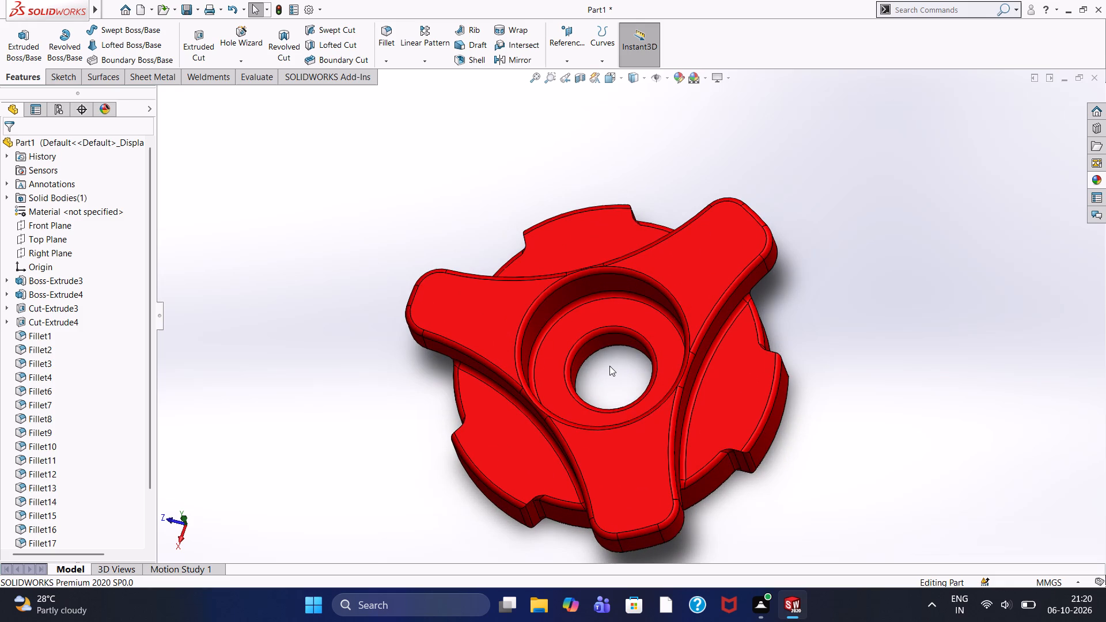
Examine the whole knob from obliquely above, including its three arms and the rim tabs of the base disc.
scroll(543, 390, "up", 2)
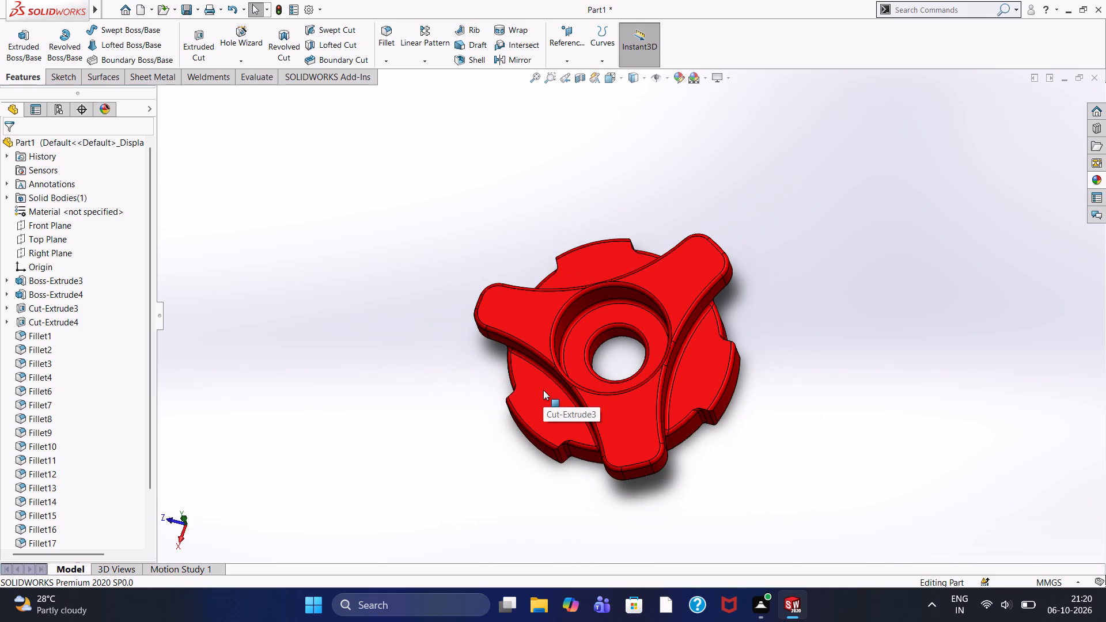
scroll(547, 386, "up", 2)
scroll(547, 386, "down", 2)
scroll(683, 329, "down", 1)
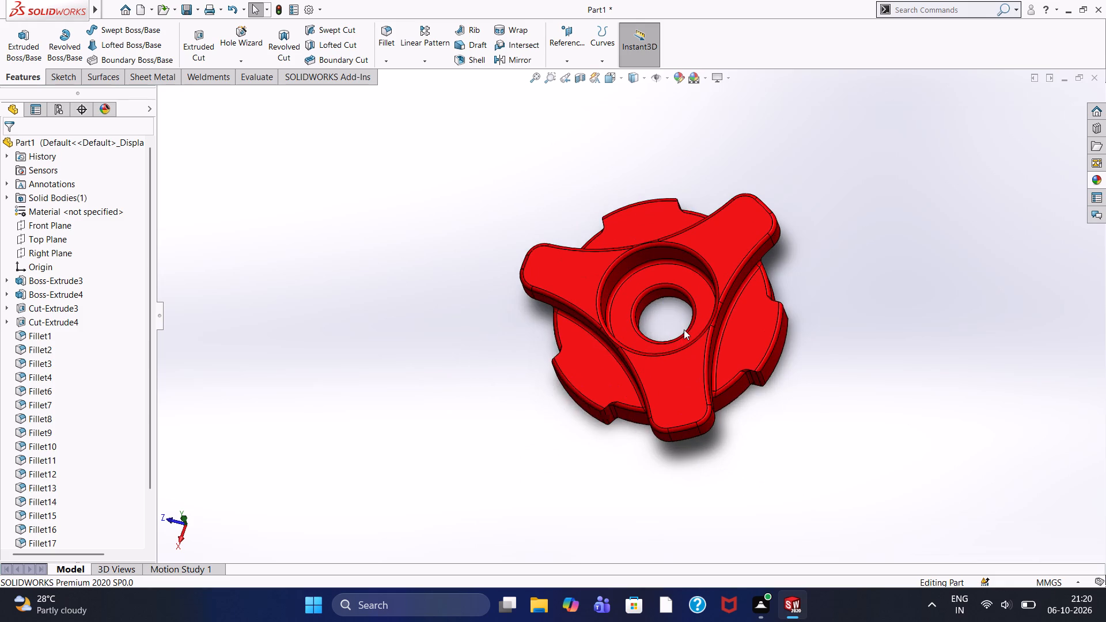
scroll(684, 329, "down", 1)
scroll(684, 329, "up", 3)
scroll(684, 329, "down", 3)
scroll(679, 329, "up", 2)
scroll(621, 308, "down", 1)
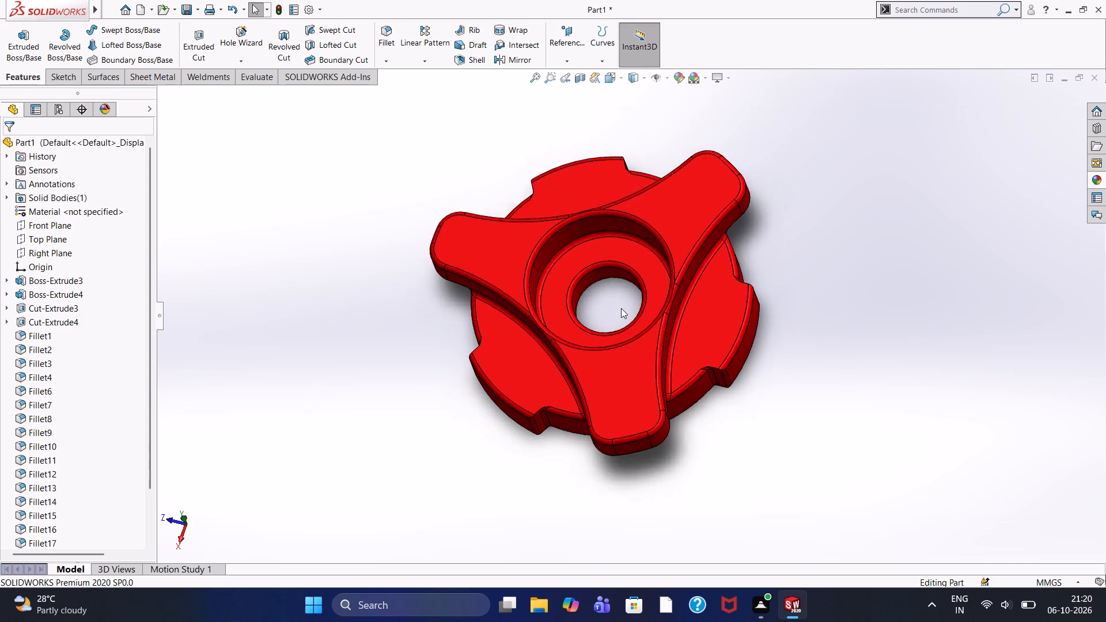
scroll(621, 308, "down", 3)
scroll(621, 308, "up", 3)
scroll(621, 308, "down", 2)
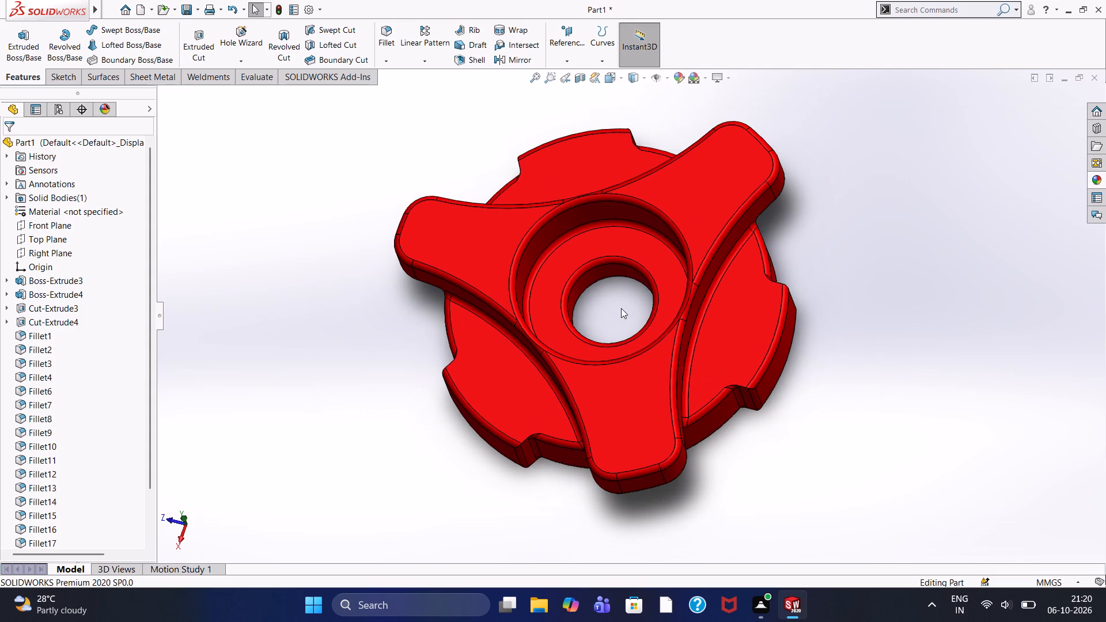
Examine the filleted rim tab corners and the arm-to-disc junctions close up from the side of the knob.
middle_click_drag(406, 336, 541, 233)
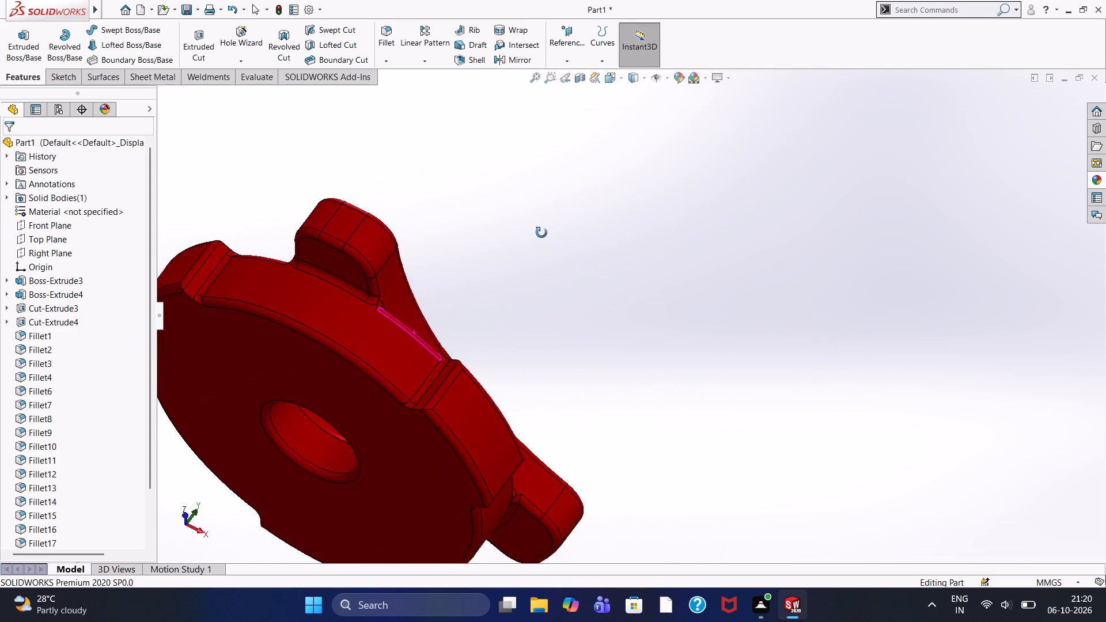
middle_click_drag(541, 233, 521, 271)
scroll(444, 315, "down", 3)
scroll(478, 409, "down", 6)
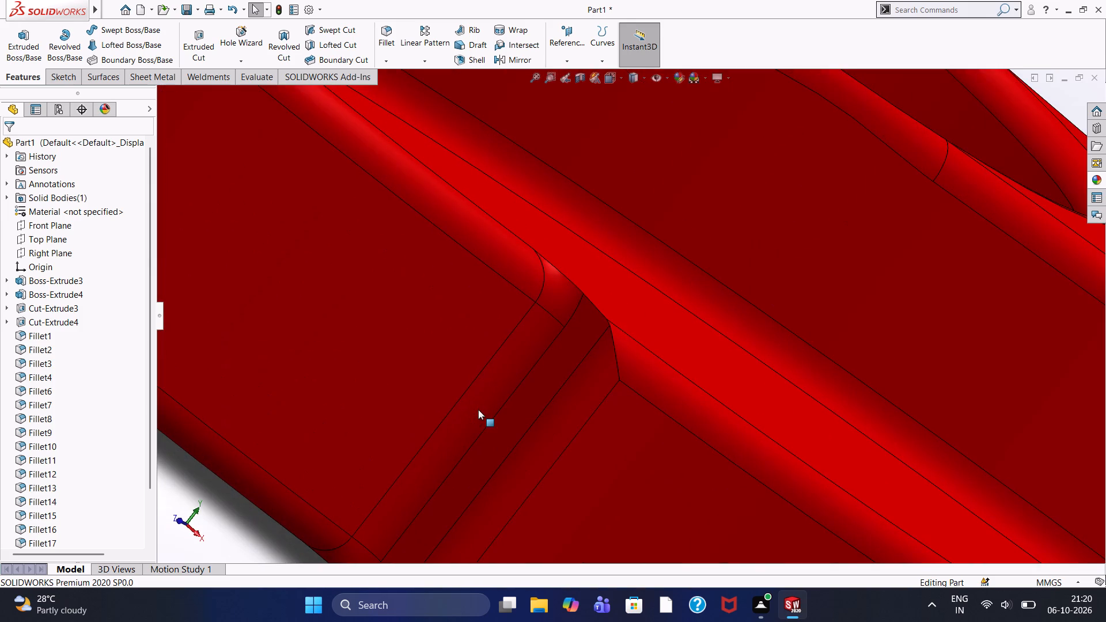
scroll(478, 409, "up", 8)
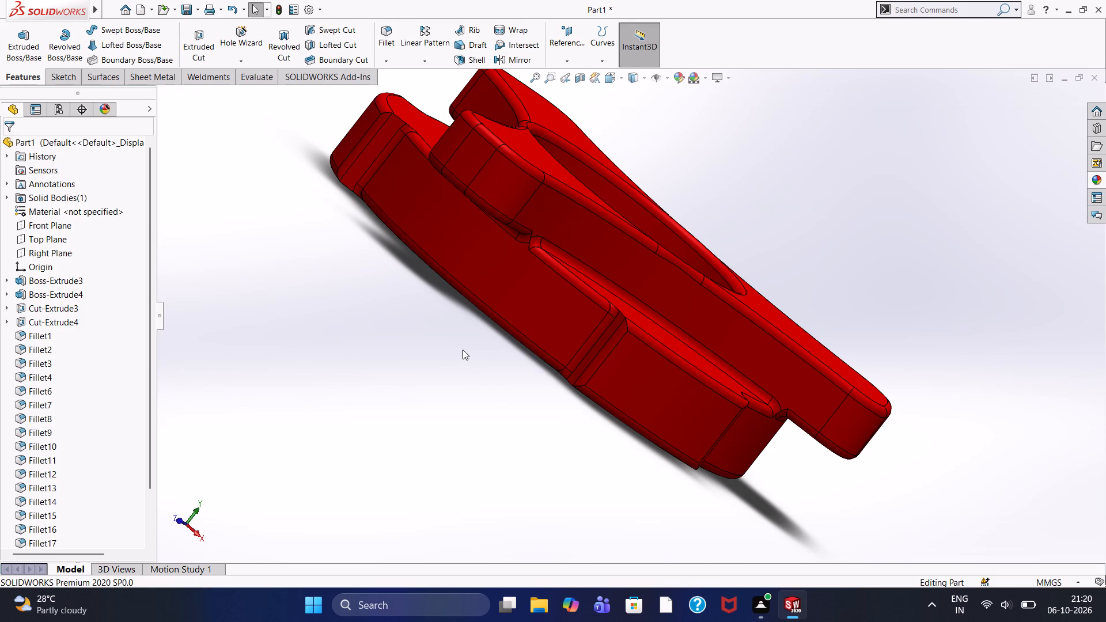
scroll(463, 354, "up", 2)
scroll(463, 354, "down", 3)
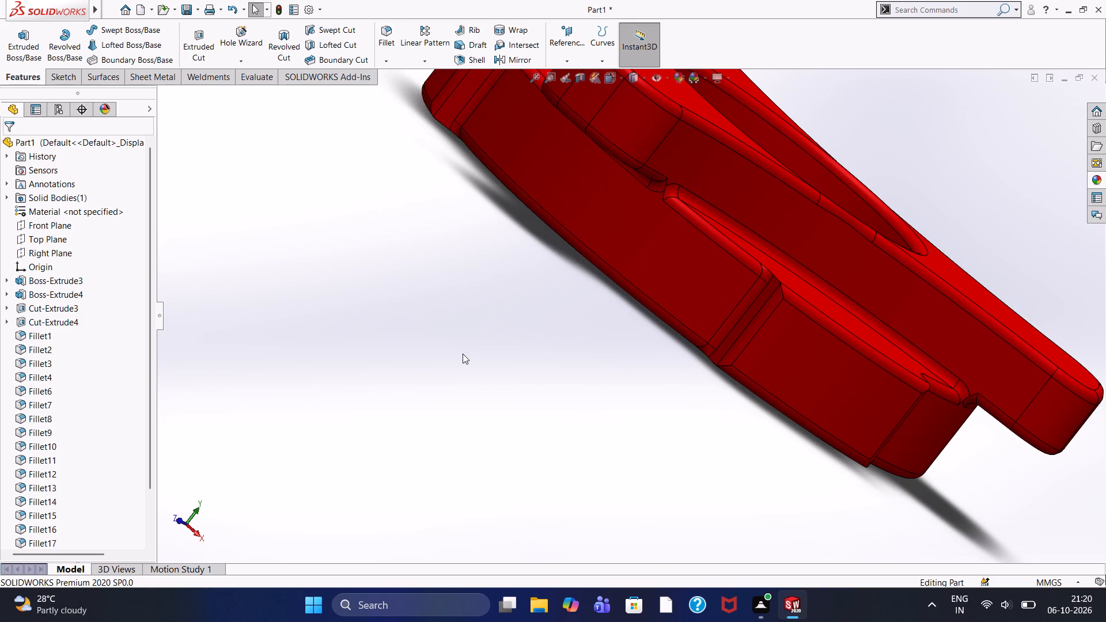
scroll(463, 354, "down", 2)
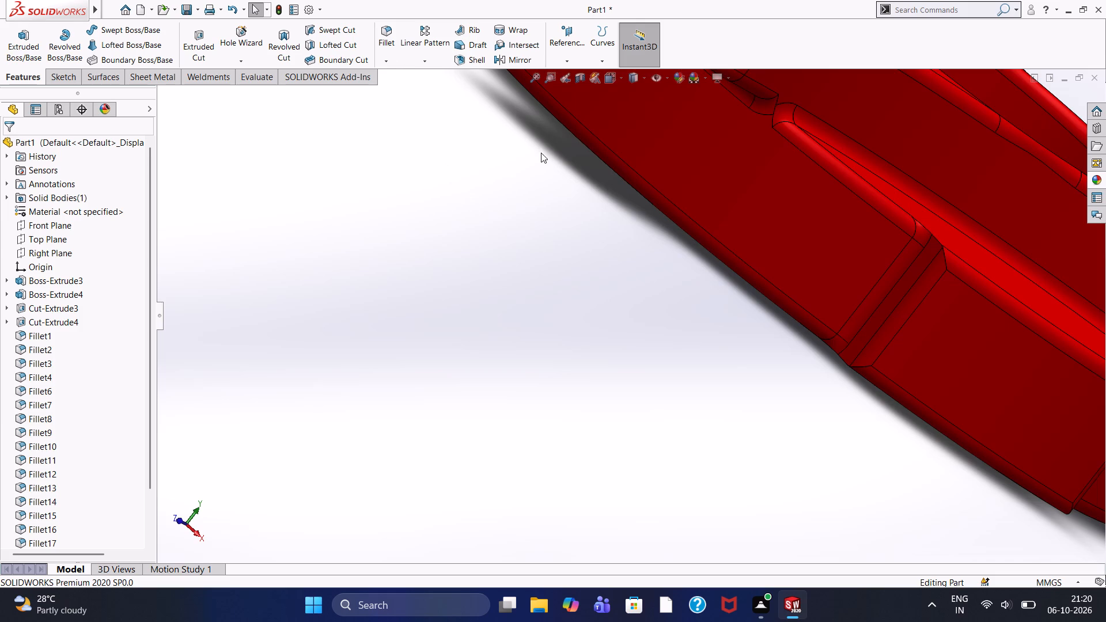
scroll(679, 128, "up", 2)
scroll(631, 165, "up", 3)
Examine the base disc's underside with its bore opening, and the filleted arms and rim tabs from the side.
middle_click_drag(601, 158, 615, 183)
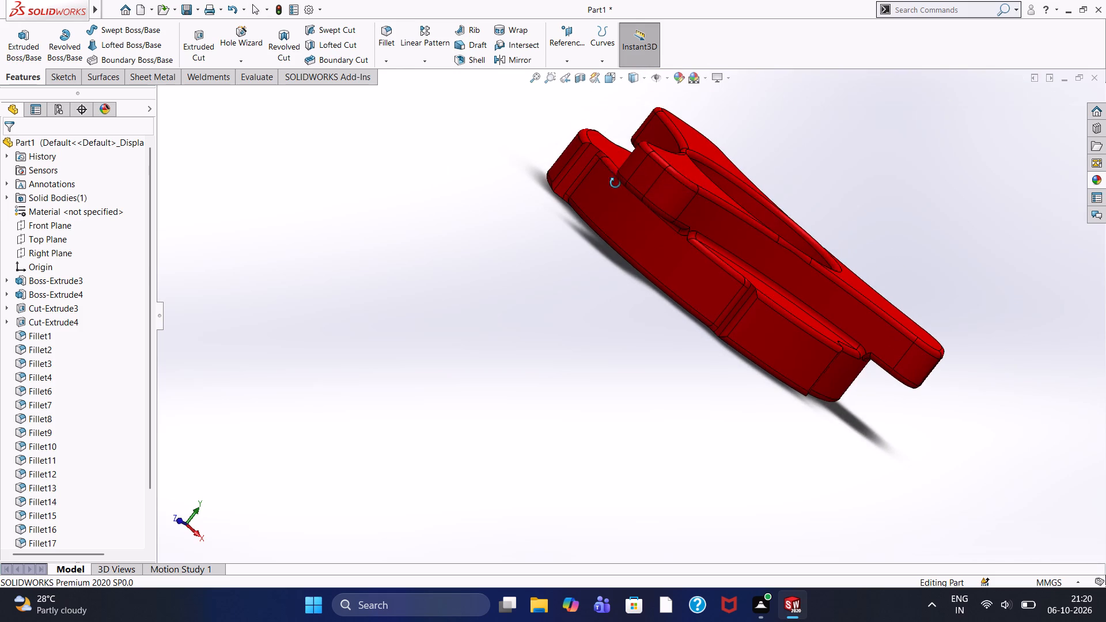
middle_click_drag(615, 183, 743, 272)
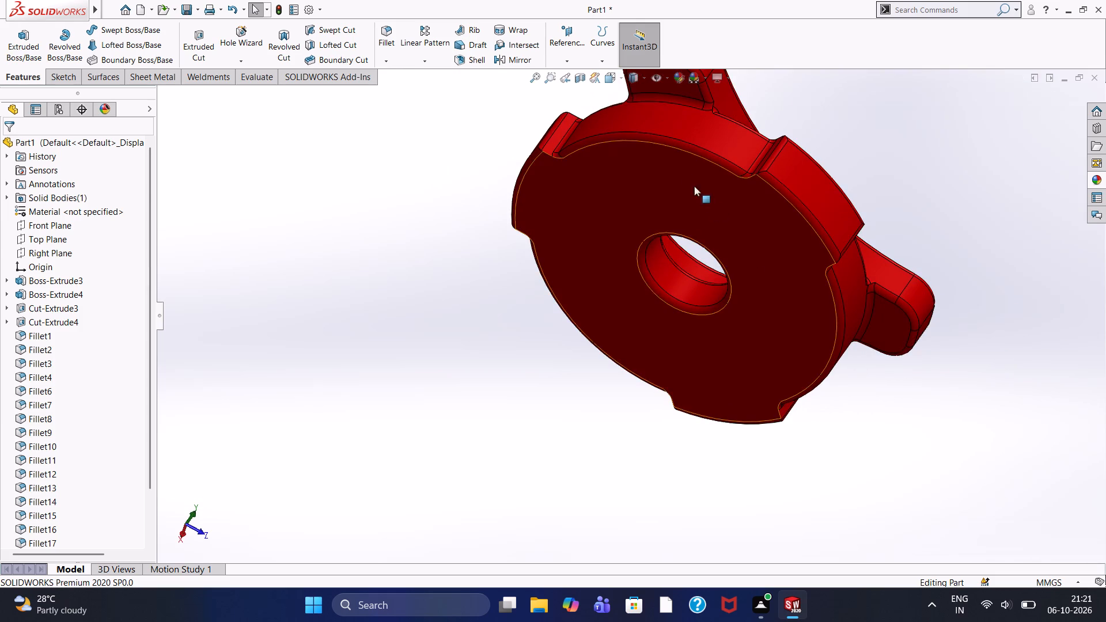
scroll(685, 173, "down", 3)
middle_click_drag(752, 256, 746, 289)
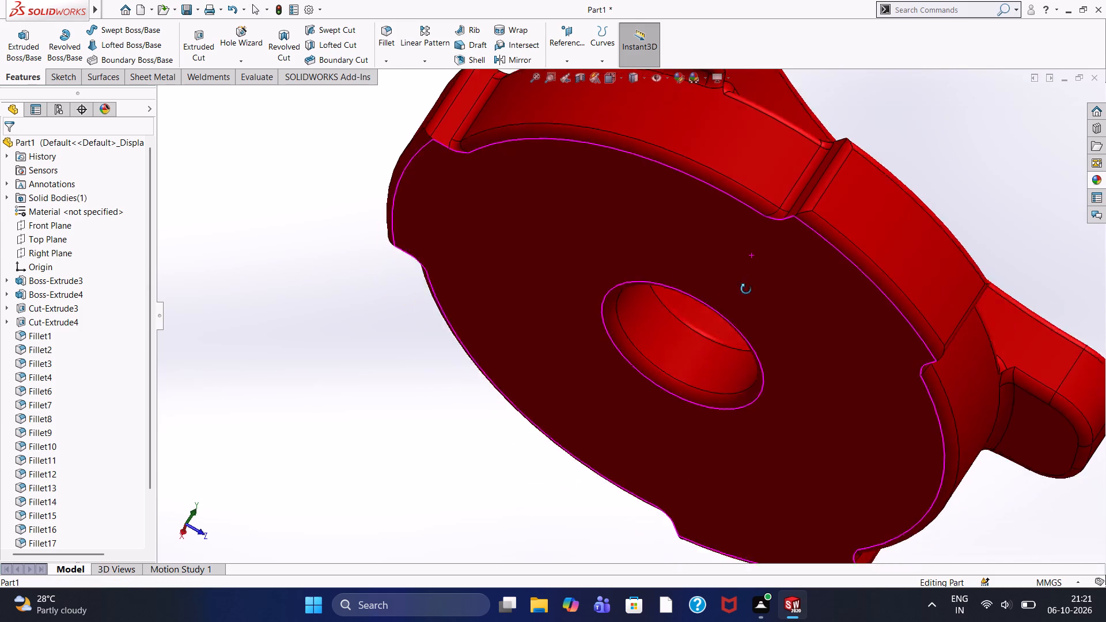
middle_click_drag(746, 289, 736, 337)
scroll(640, 136, "up", 2)
middle_click_drag(665, 196, 694, 297)
scroll(546, 118, "up", 3)
scroll(546, 118, "down", 4)
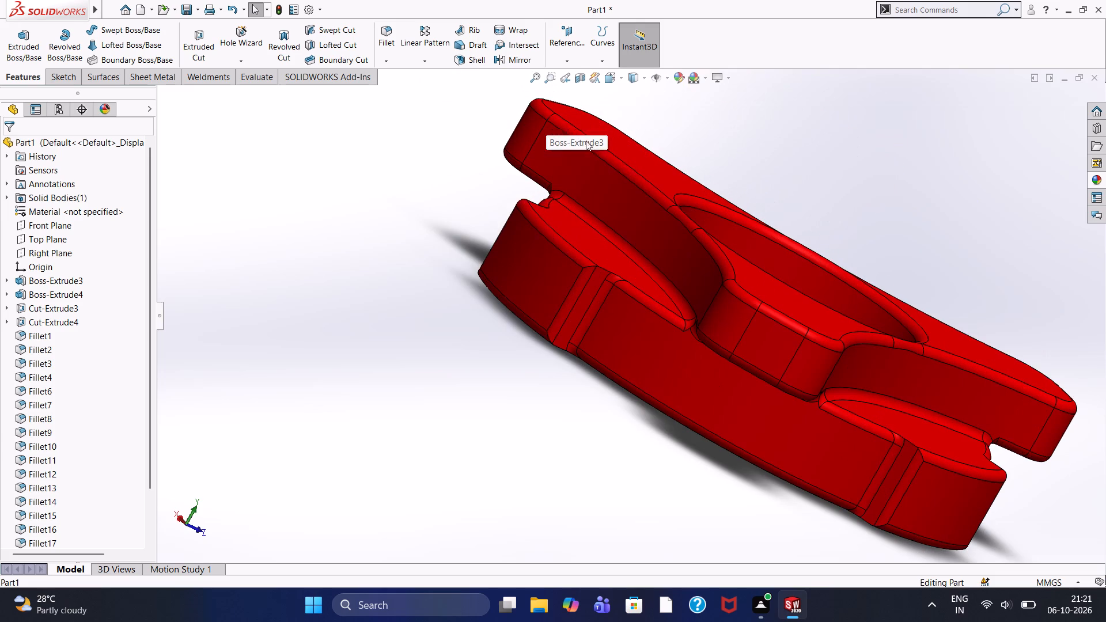
Examine the arms' side walls, their filleted edges and the gaps above the base disc's rim tabs from the side.
middle_click_drag(628, 195, 653, 245)
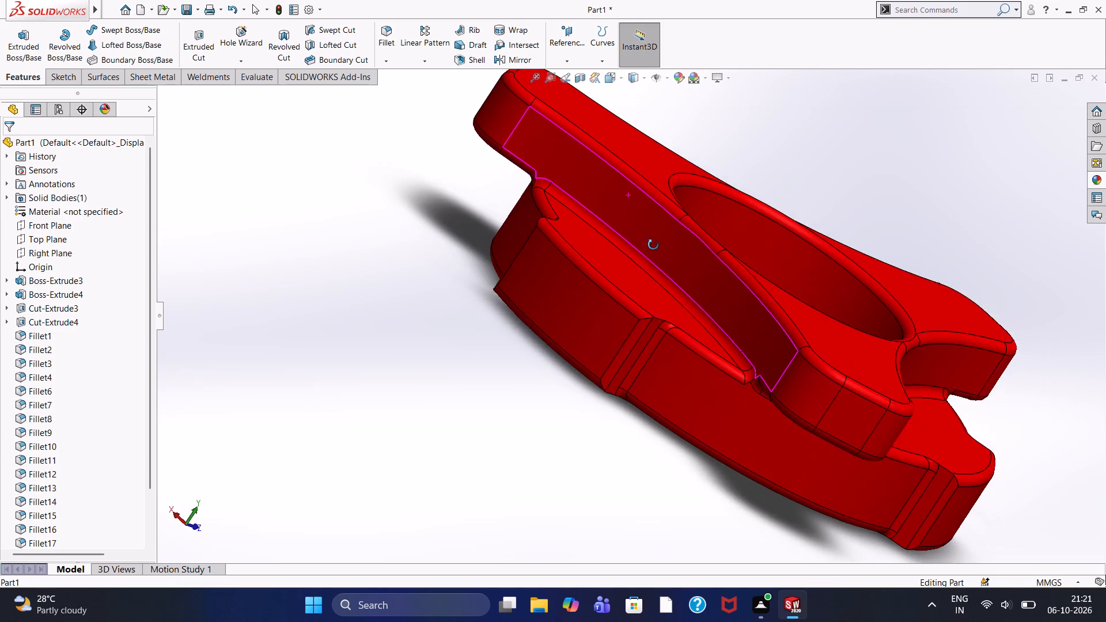
middle_click_drag(653, 245, 658, 251)
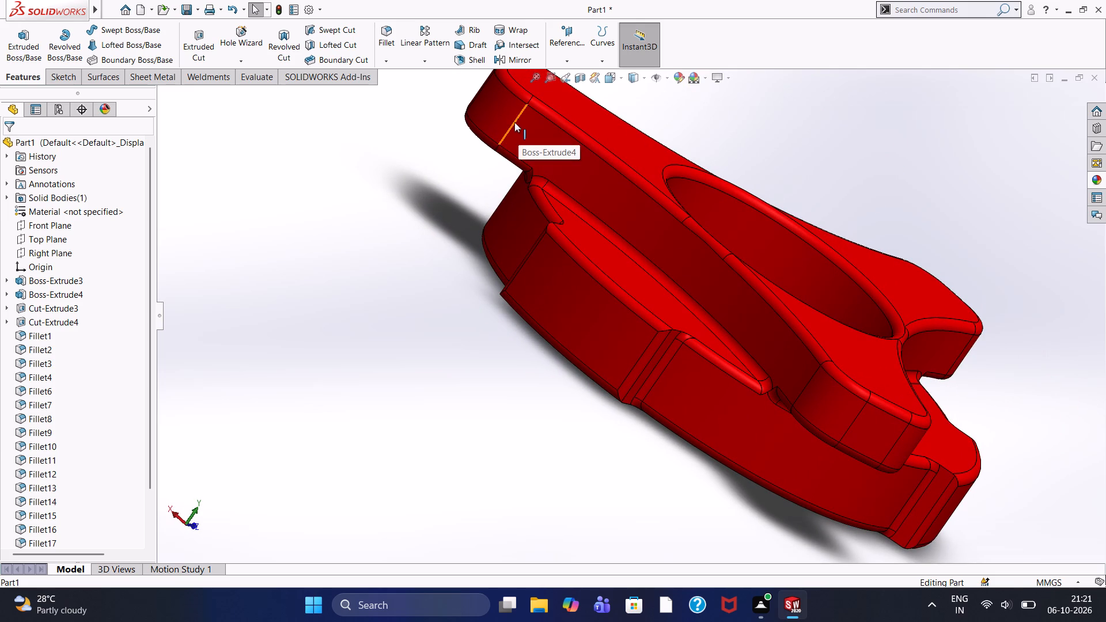
scroll(409, 162, "up", 2)
scroll(409, 162, "down", 2)
scroll(409, 163, "up", 4)
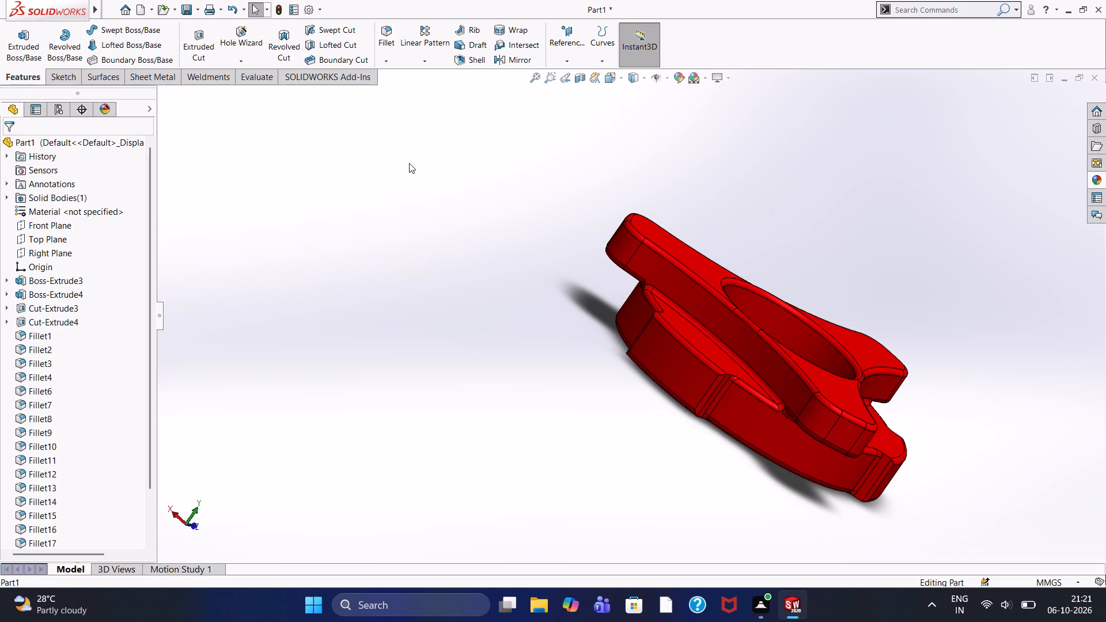
scroll(537, 175, "down", 2)
scroll(708, 369, "up", 3)
scroll(721, 381, "down", 6)
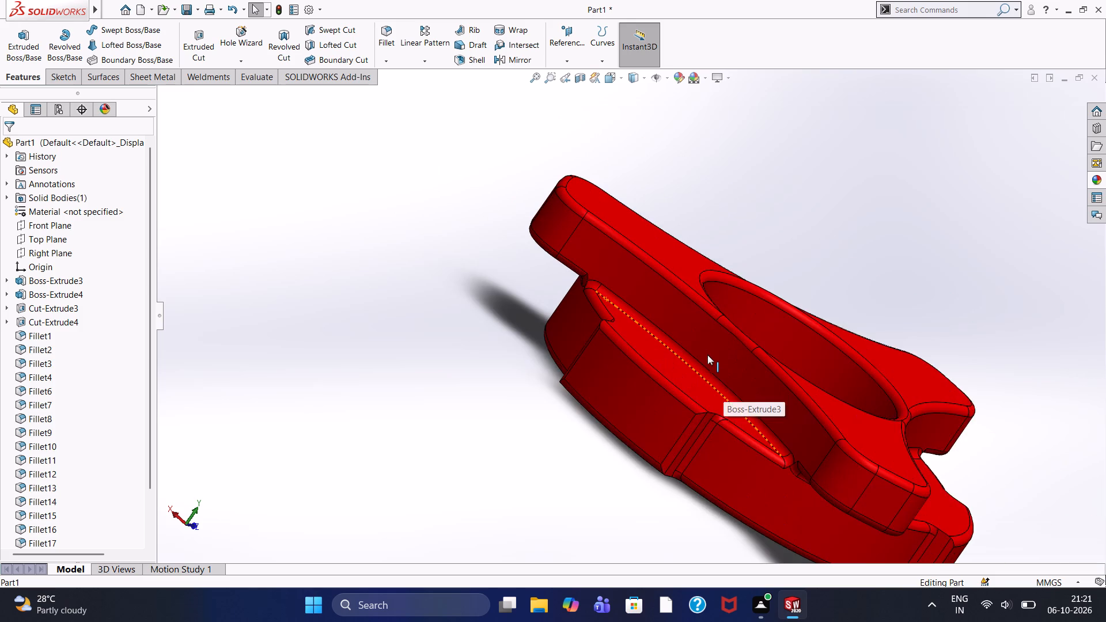
scroll(701, 345, "down", 2)
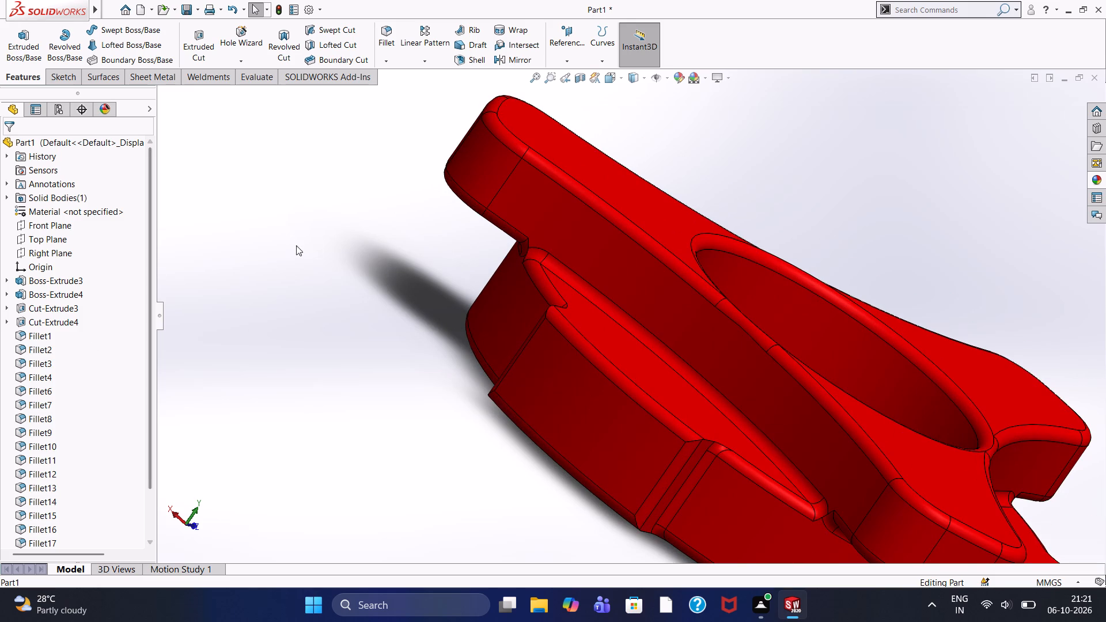
scroll(324, 244, "up", 1)
scroll(324, 244, "down", 2)
scroll(324, 244, "up", 2)
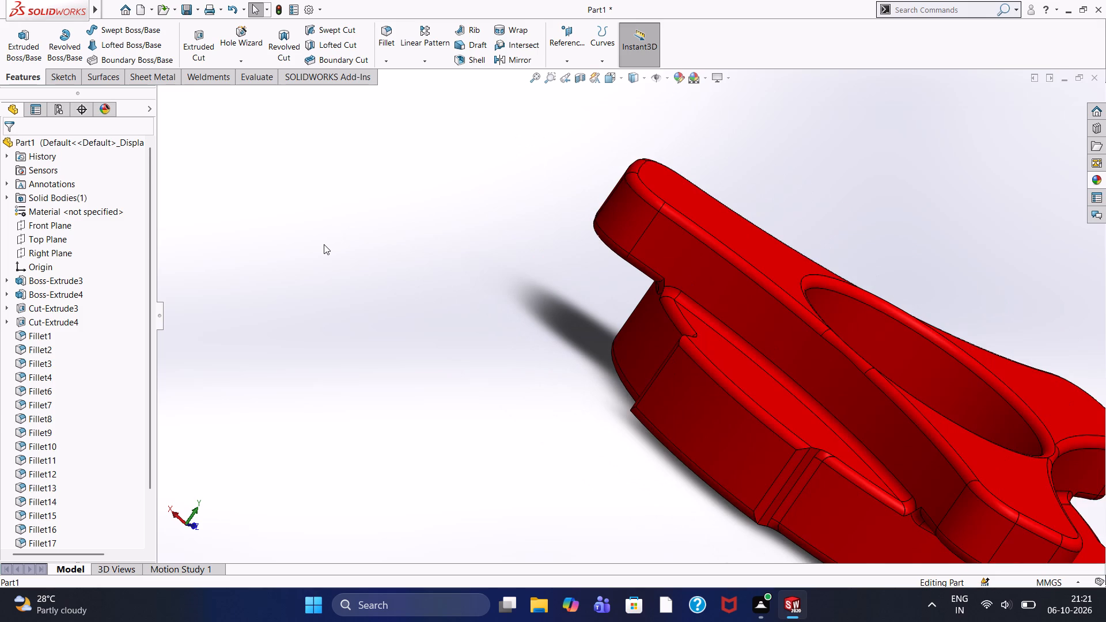
scroll(324, 244, "up", 2)
scroll(504, 253, "down", 2)
scroll(906, 420, "up", 3)
scroll(860, 416, "up", 2)
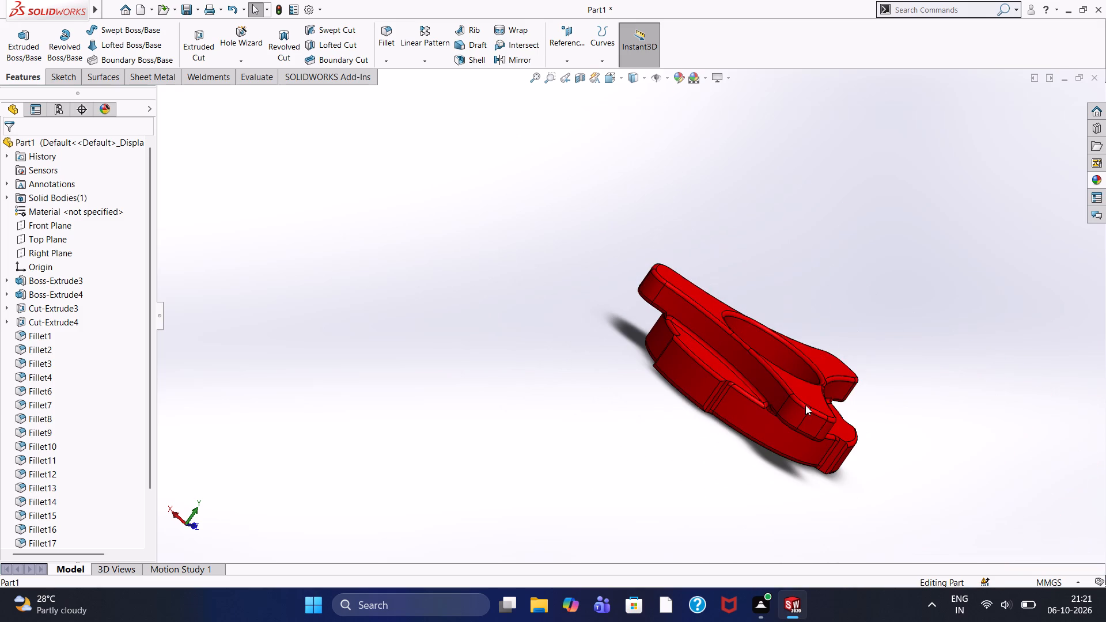
Examine the whole knob from obliquely above, including the three arms, stepped central bore and notched base disc.
middle_click_drag(700, 416, 625, 494)
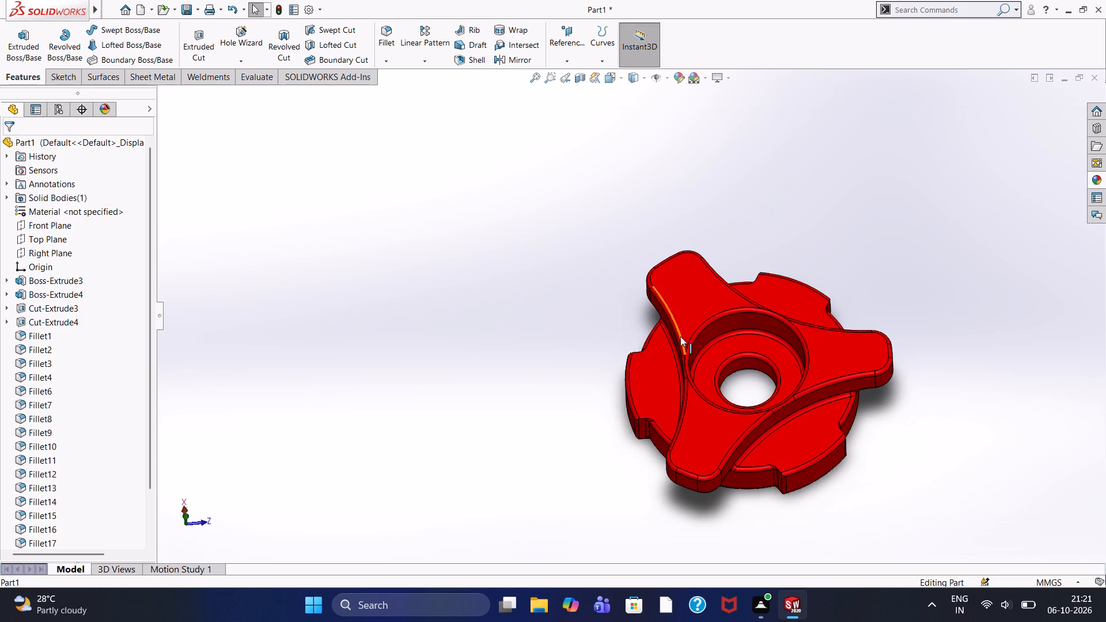
scroll(680, 336, "down", 5)
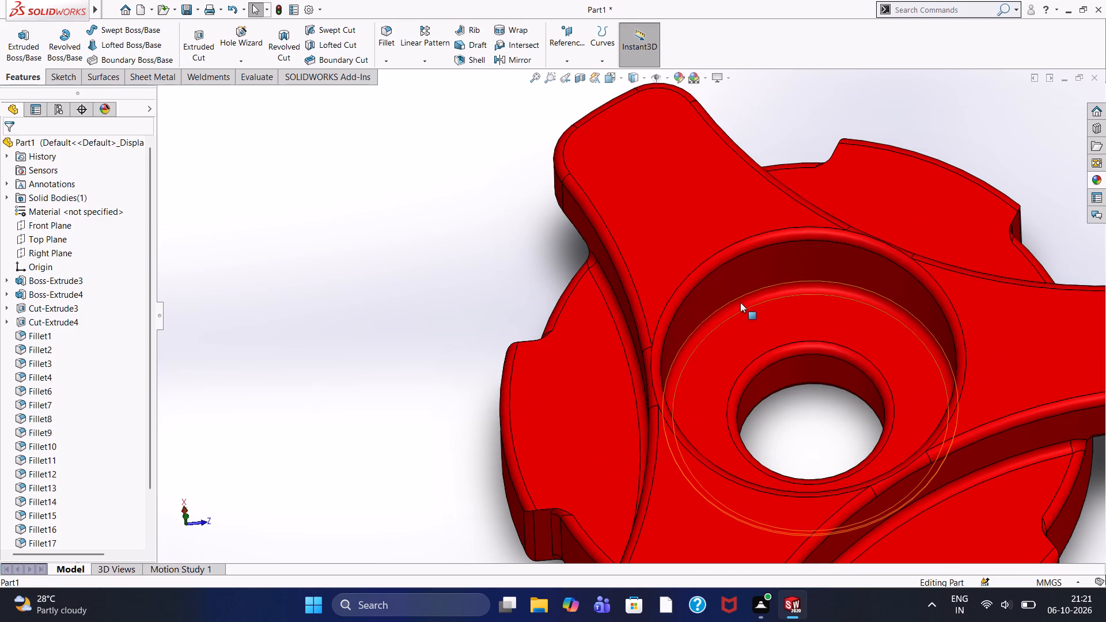
scroll(719, 312, "up", 3)
scroll(719, 312, "down", 1)
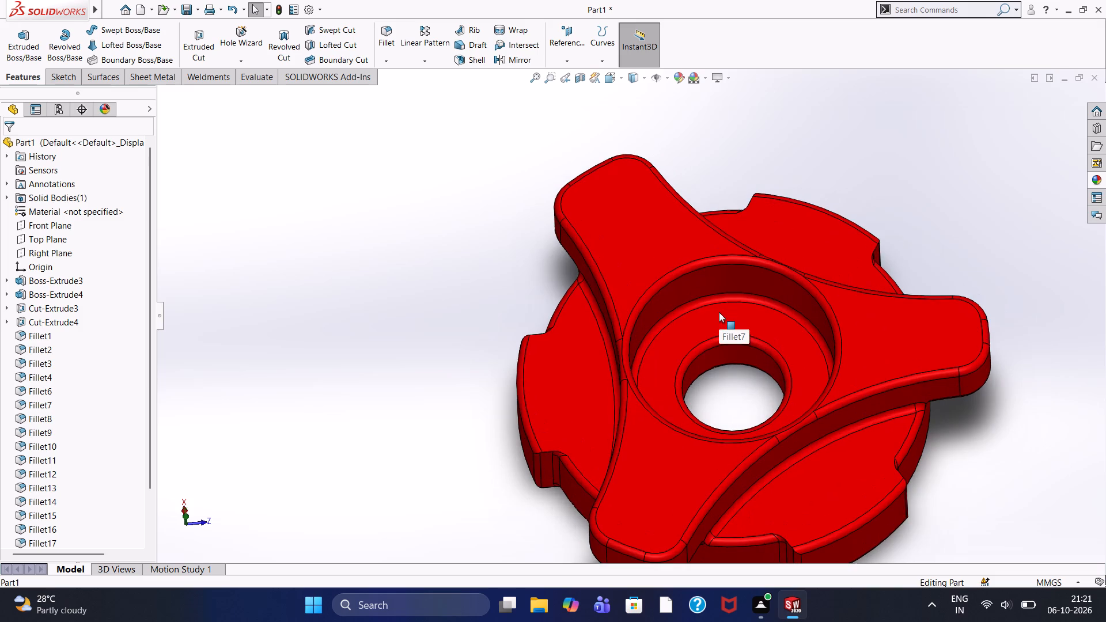
scroll(719, 312, "up", 2)
scroll(718, 373, "down", 2)
scroll(718, 373, "up", 2)
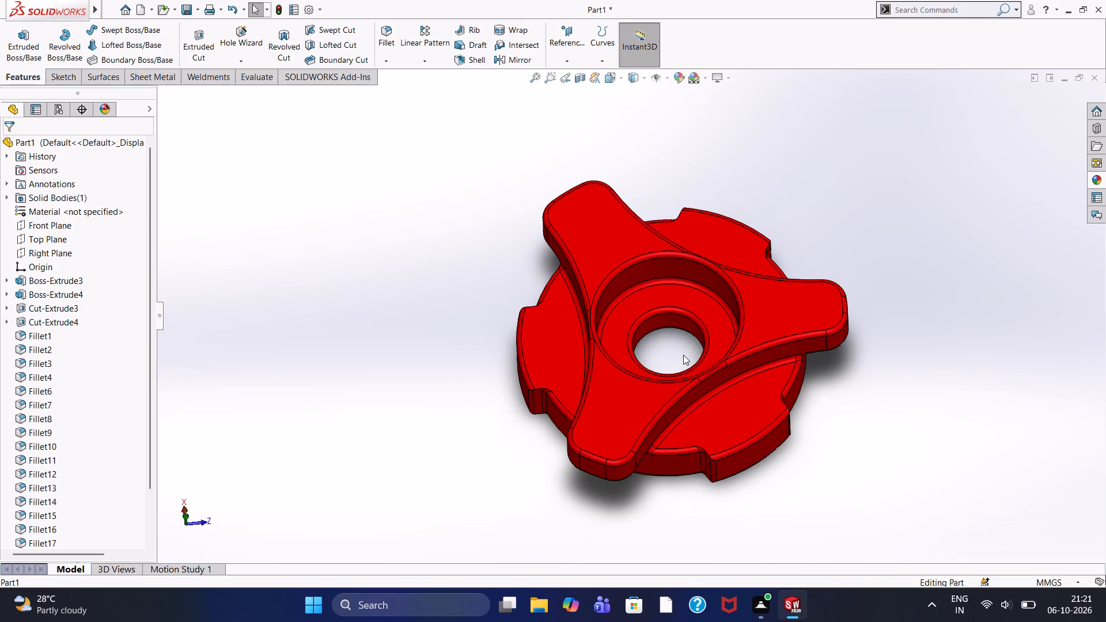
scroll(683, 355, "down", 2)
scroll(683, 355, "up", 4)
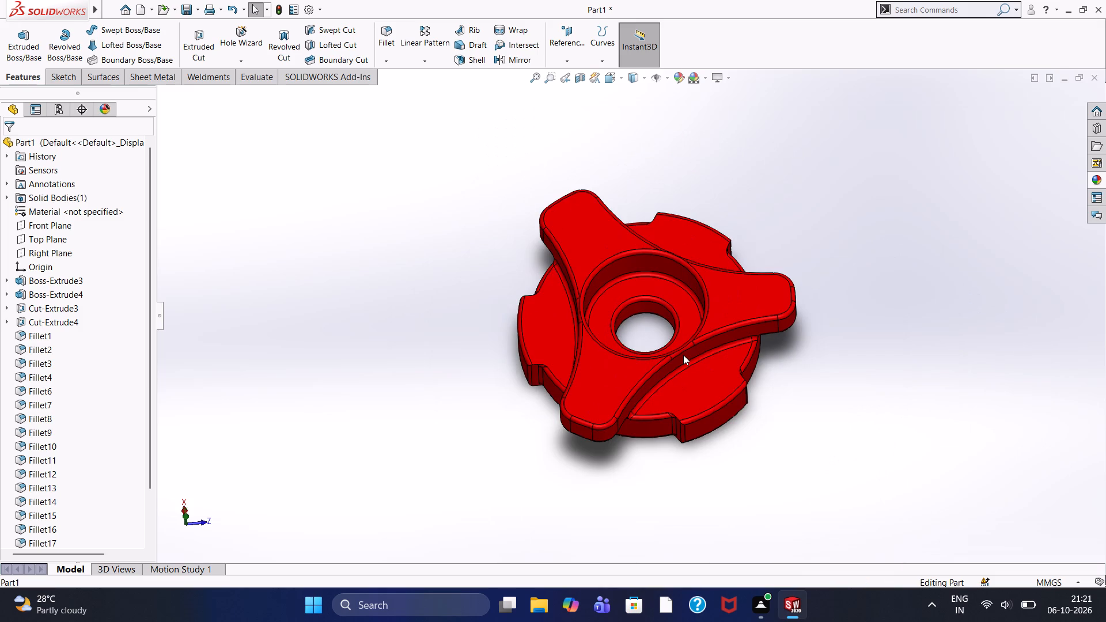
scroll(683, 355, "down", 2)
scroll(628, 311, "down", 1)
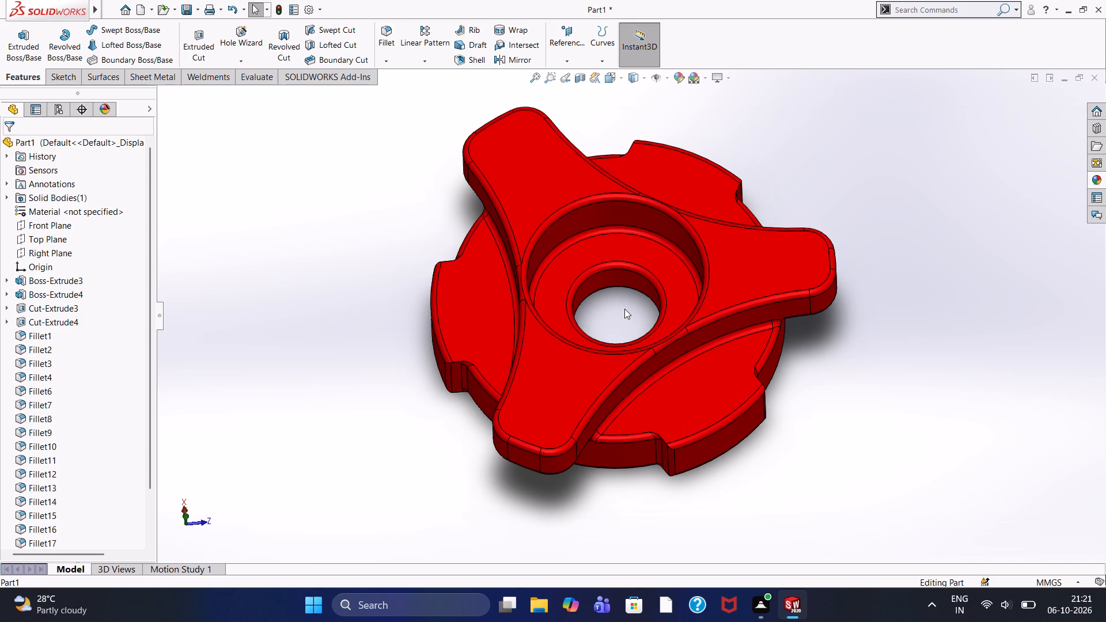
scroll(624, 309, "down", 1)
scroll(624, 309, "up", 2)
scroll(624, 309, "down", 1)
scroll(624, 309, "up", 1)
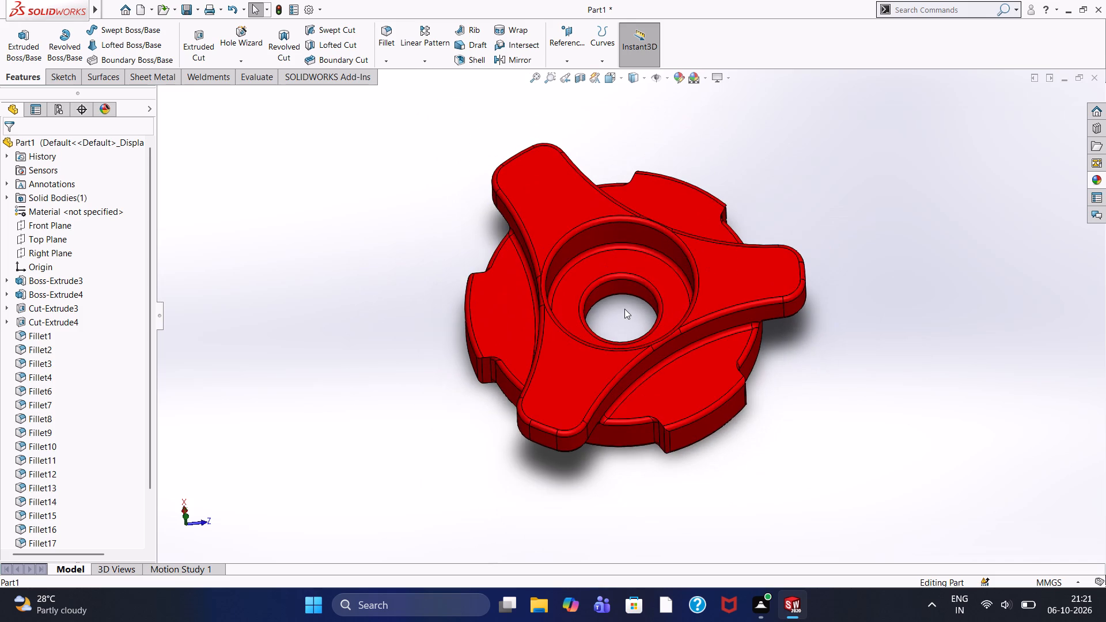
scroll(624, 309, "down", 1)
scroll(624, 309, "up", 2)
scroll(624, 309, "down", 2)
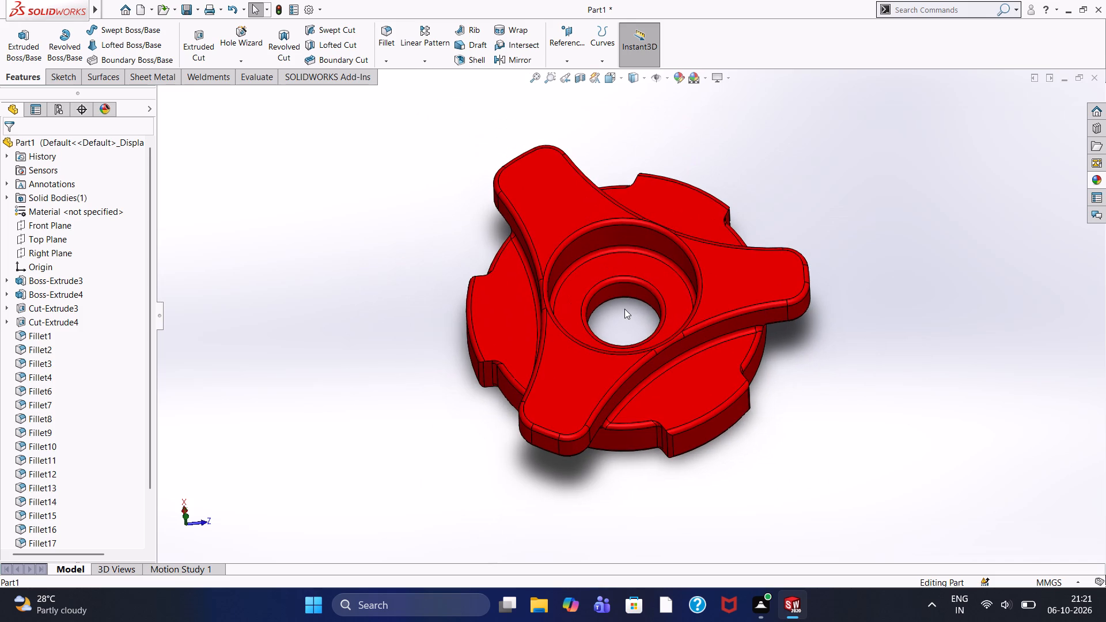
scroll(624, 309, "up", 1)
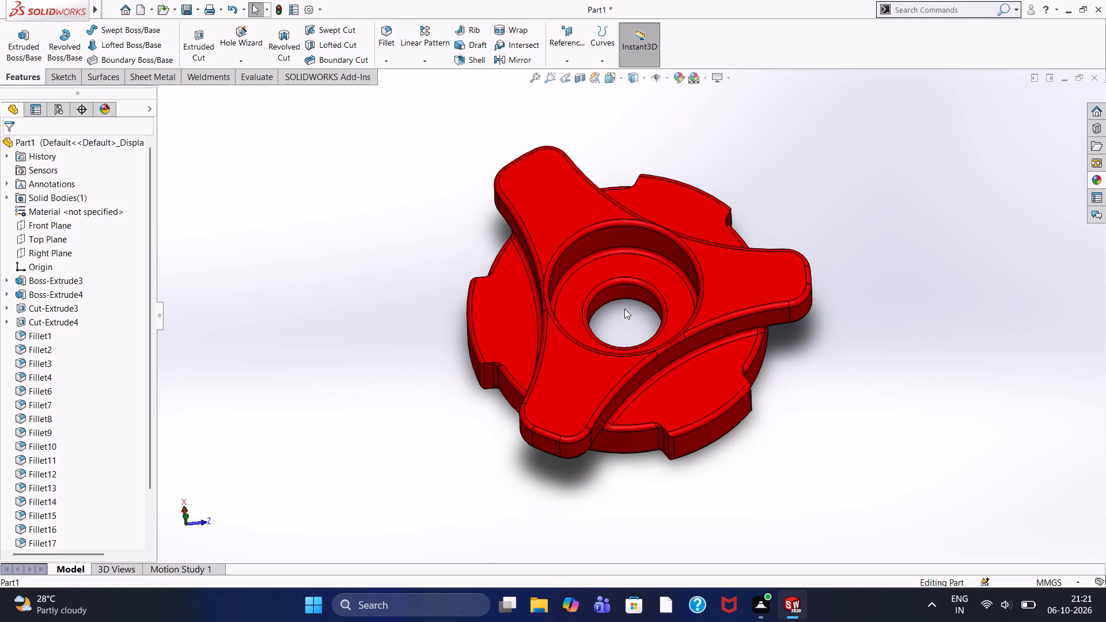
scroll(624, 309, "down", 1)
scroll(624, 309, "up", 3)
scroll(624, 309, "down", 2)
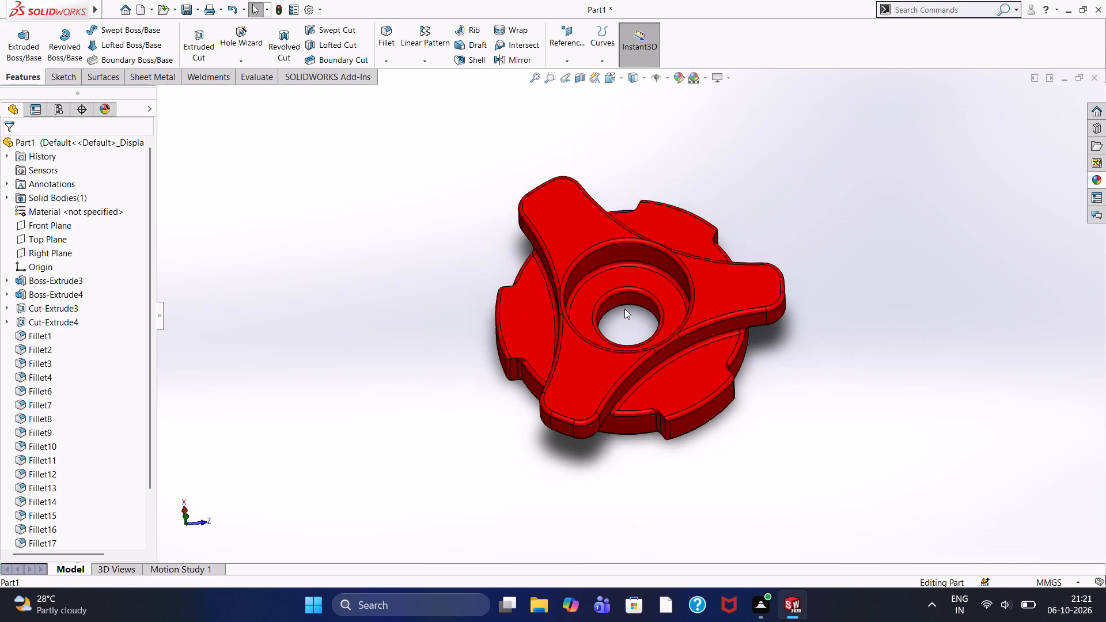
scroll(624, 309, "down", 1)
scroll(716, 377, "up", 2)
Examine the stepped central bore, the filleted arm edges and the adjoining rim tab close up from obliquely above.
scroll(627, 304, "down", 3)
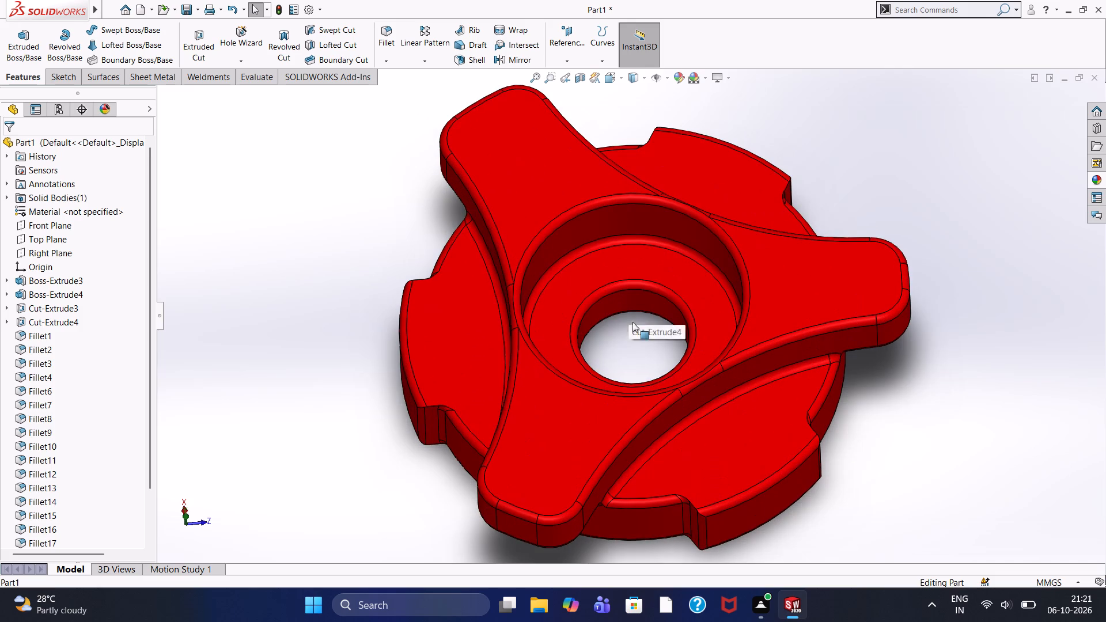
scroll(634, 335, "down", 3)
scroll(634, 335, "up", 3)
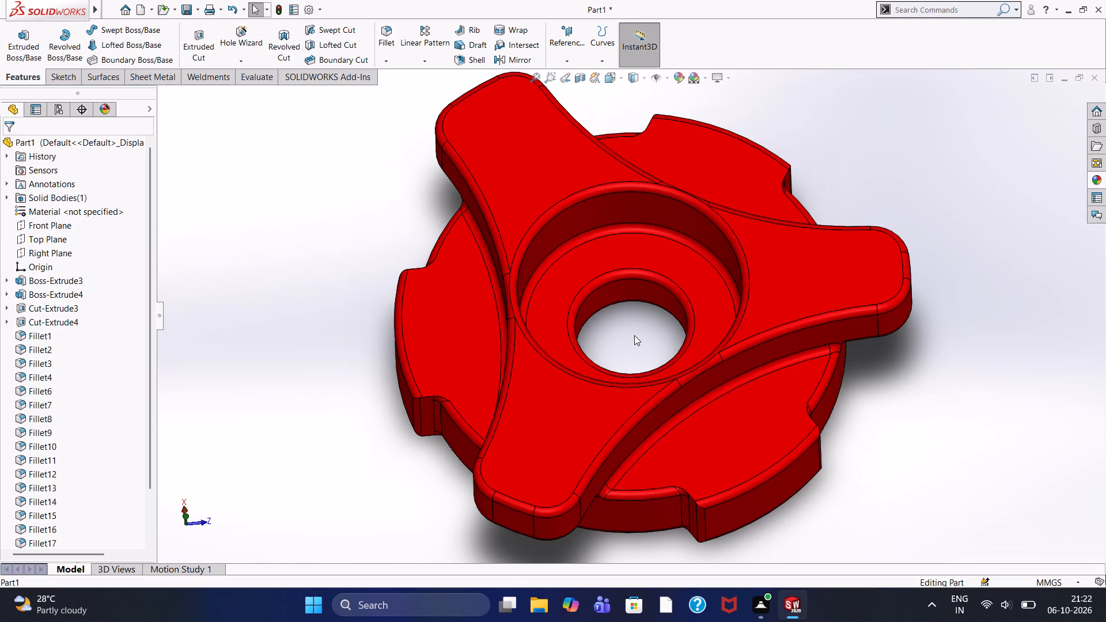
scroll(634, 335, "down", 1)
scroll(634, 335, "up", 1)
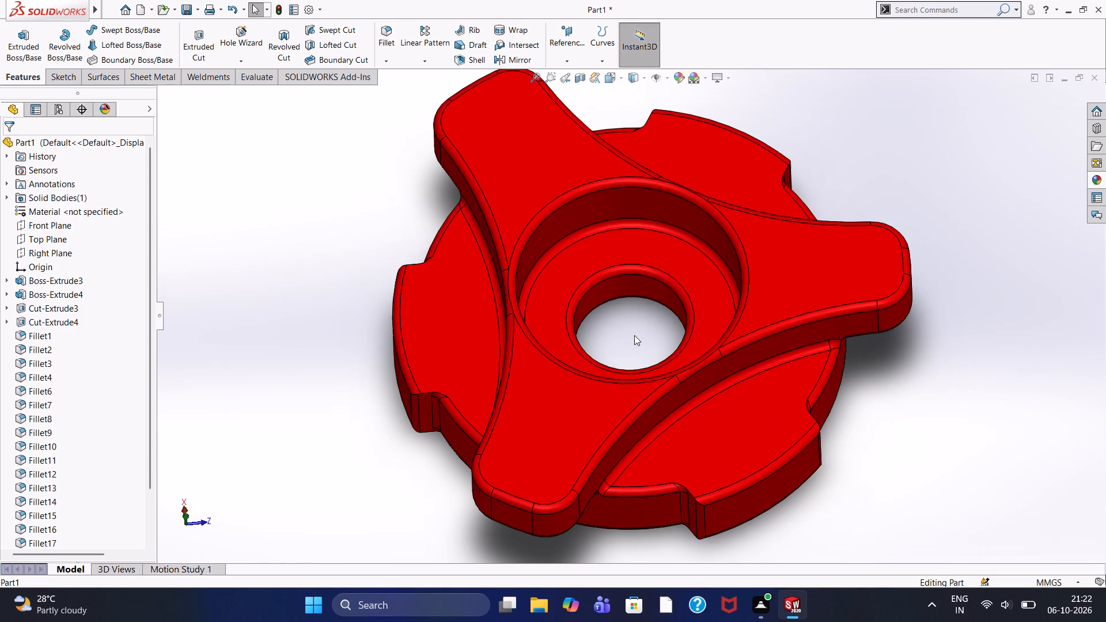
scroll(634, 335, "down", 2)
scroll(634, 335, "up", 1)
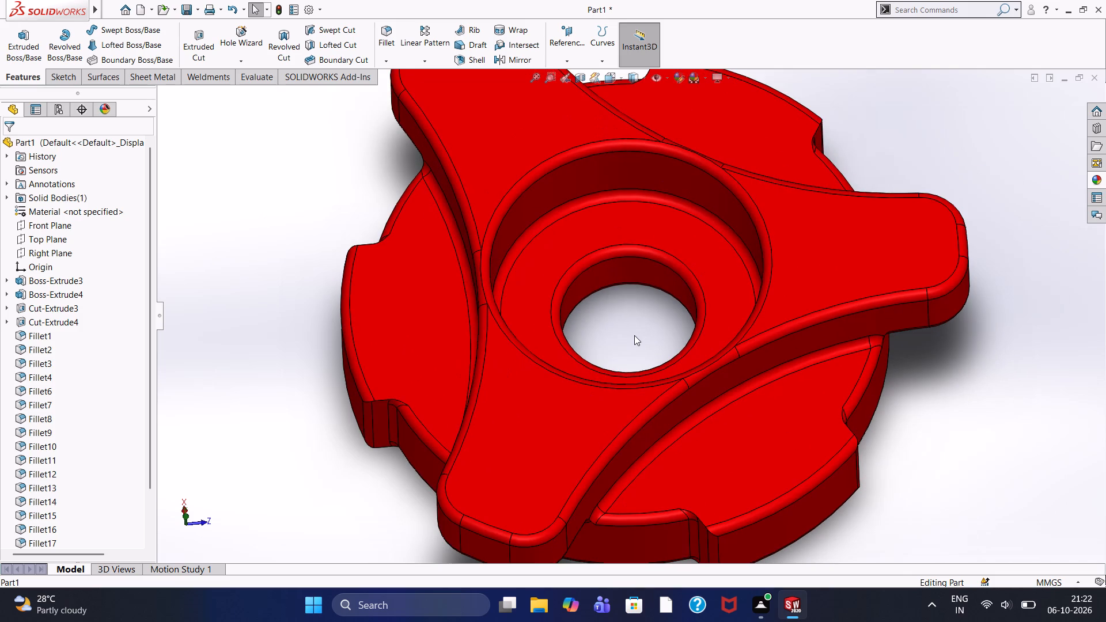
scroll(634, 335, "down", 1)
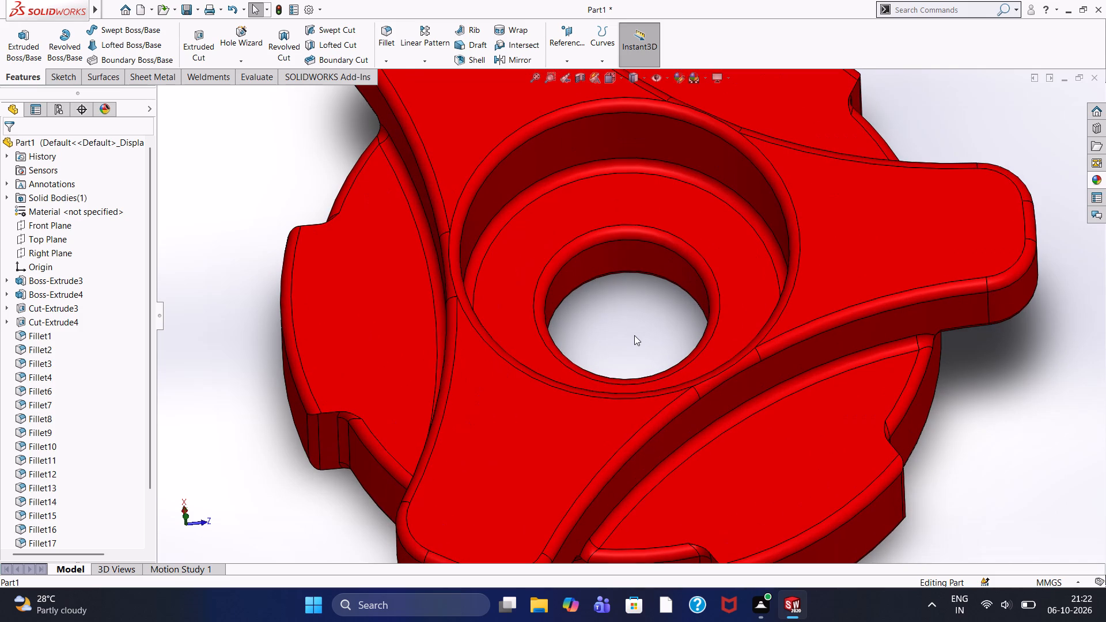
scroll(634, 335, "up", 1)
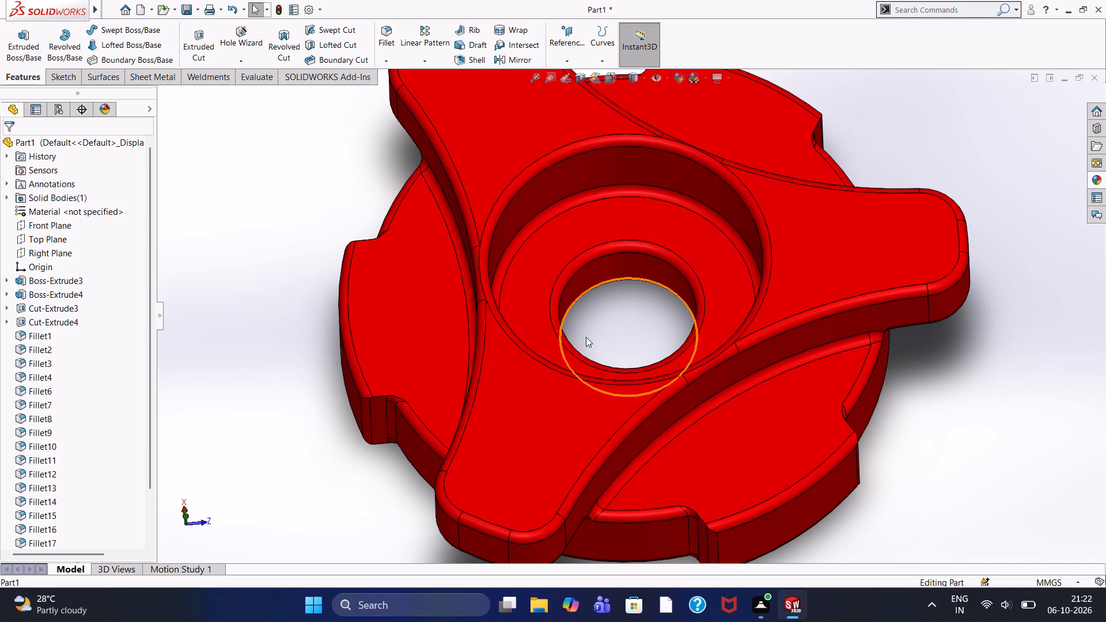
scroll(806, 385, "down", 2)
scroll(806, 385, "up", 1)
scroll(806, 385, "down", 1)
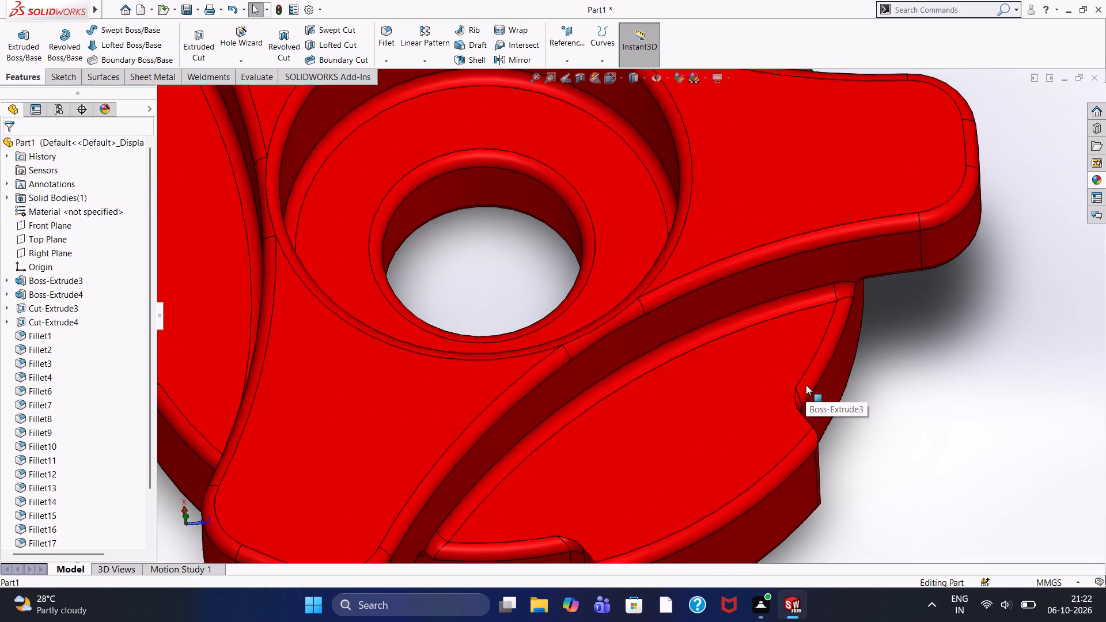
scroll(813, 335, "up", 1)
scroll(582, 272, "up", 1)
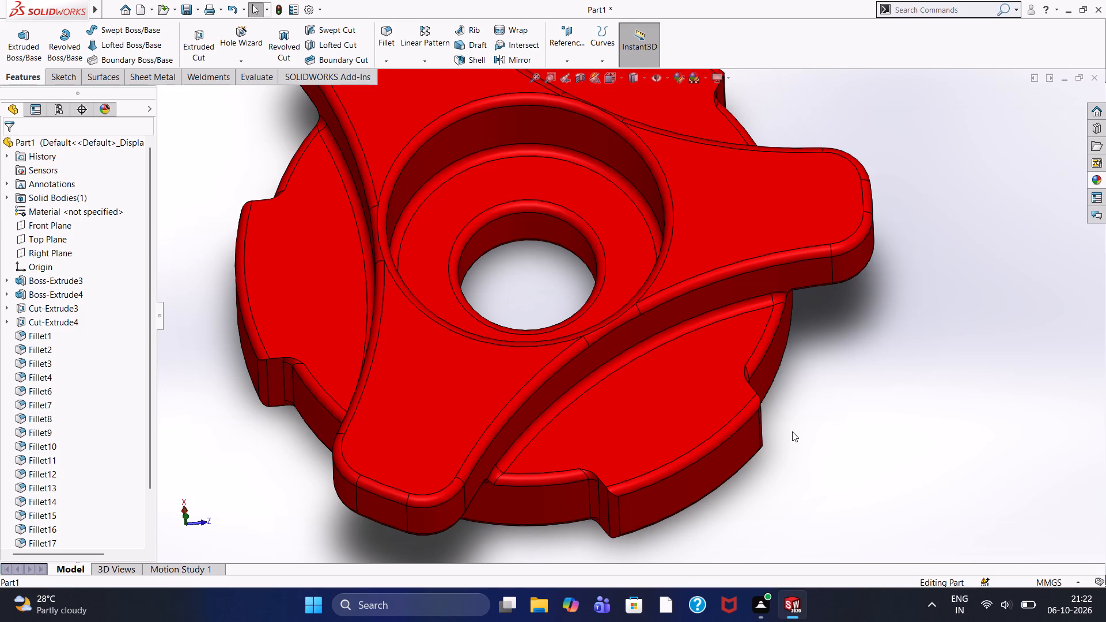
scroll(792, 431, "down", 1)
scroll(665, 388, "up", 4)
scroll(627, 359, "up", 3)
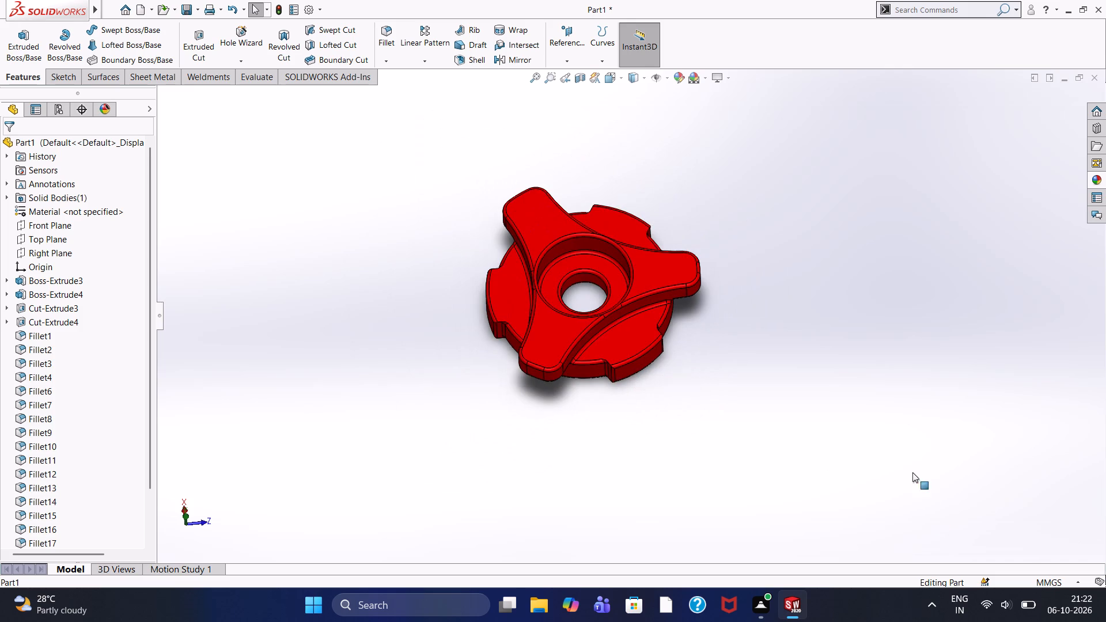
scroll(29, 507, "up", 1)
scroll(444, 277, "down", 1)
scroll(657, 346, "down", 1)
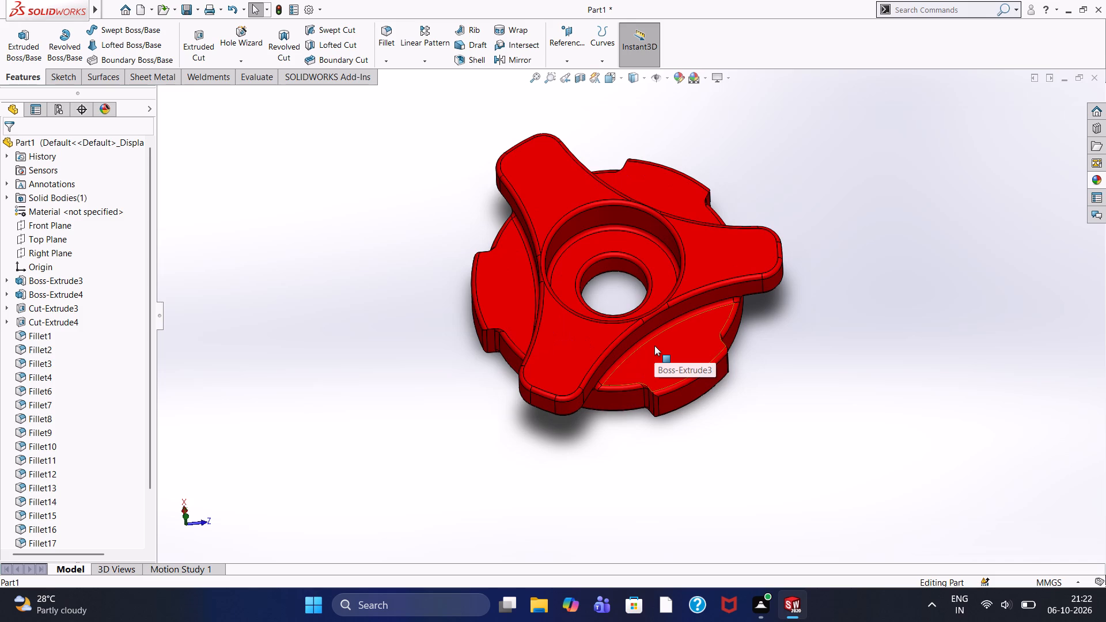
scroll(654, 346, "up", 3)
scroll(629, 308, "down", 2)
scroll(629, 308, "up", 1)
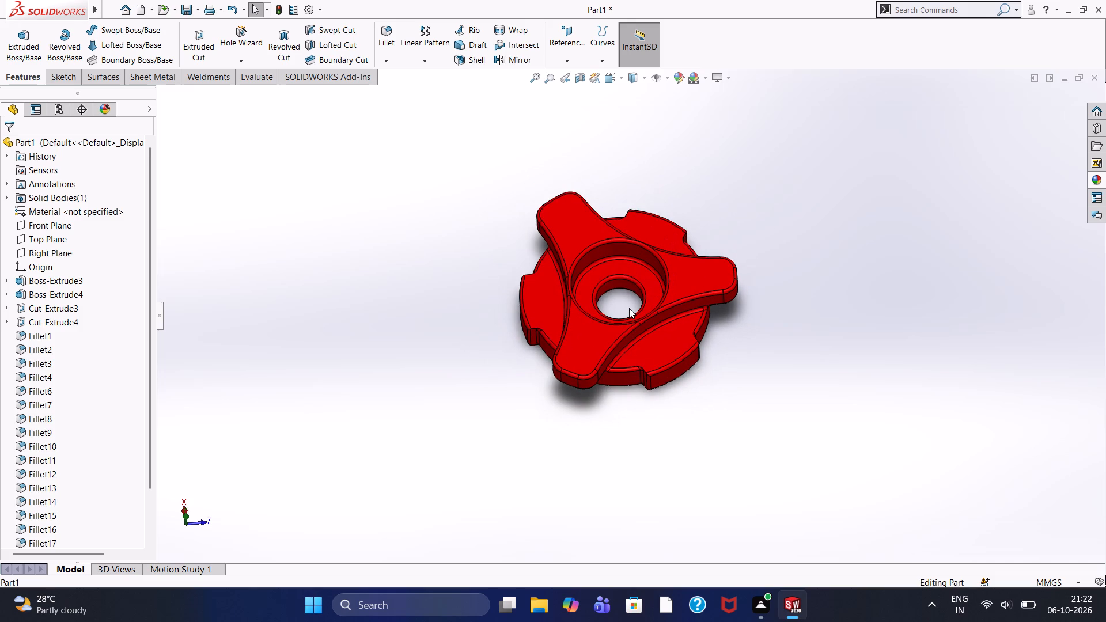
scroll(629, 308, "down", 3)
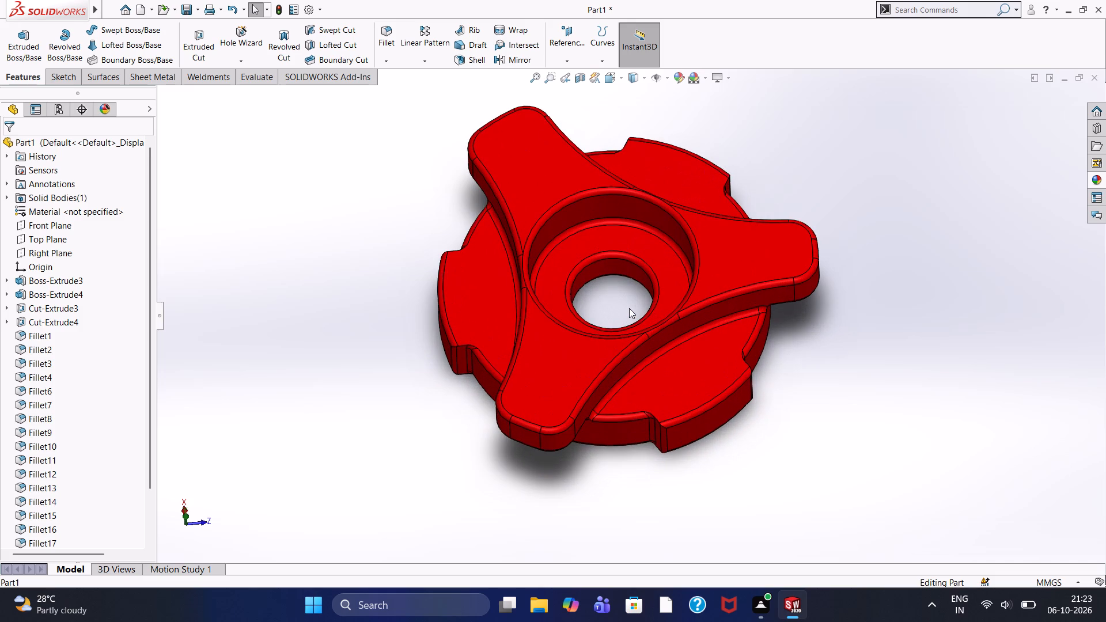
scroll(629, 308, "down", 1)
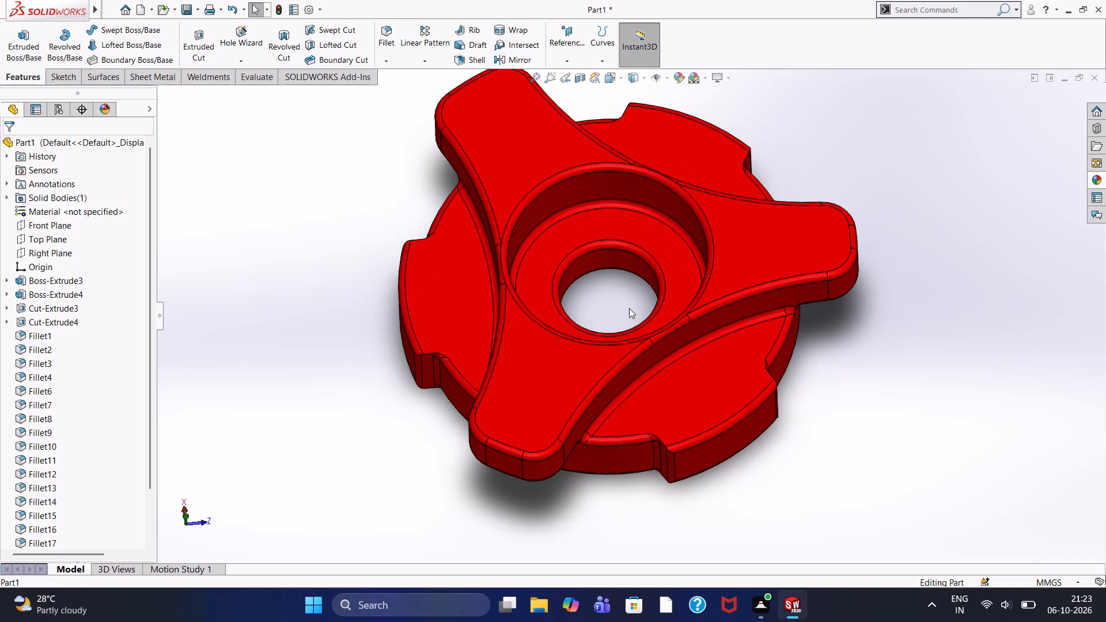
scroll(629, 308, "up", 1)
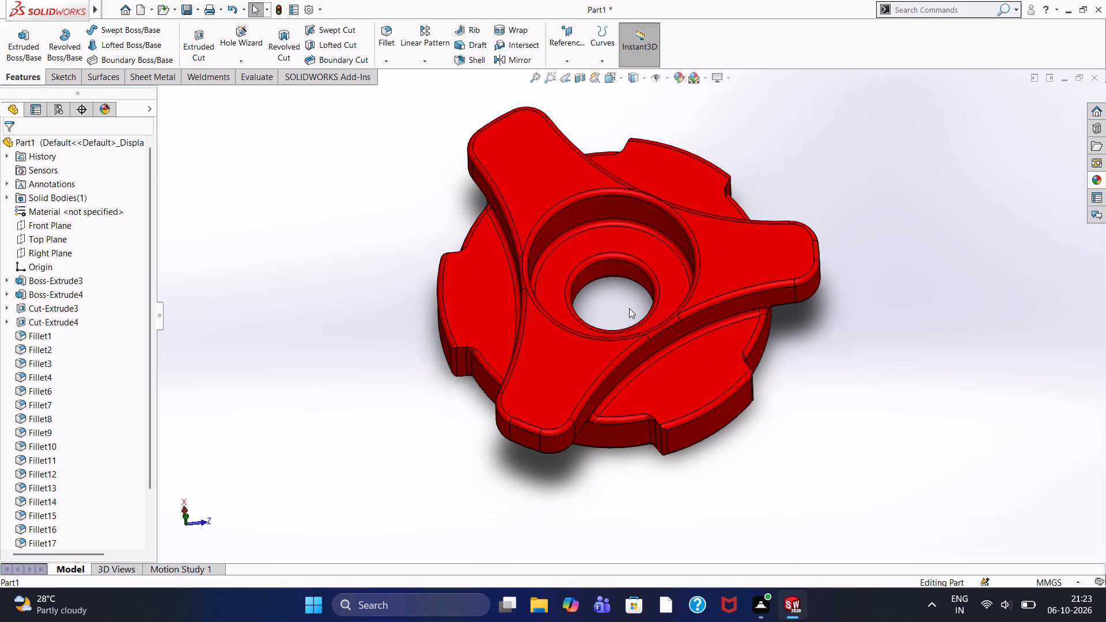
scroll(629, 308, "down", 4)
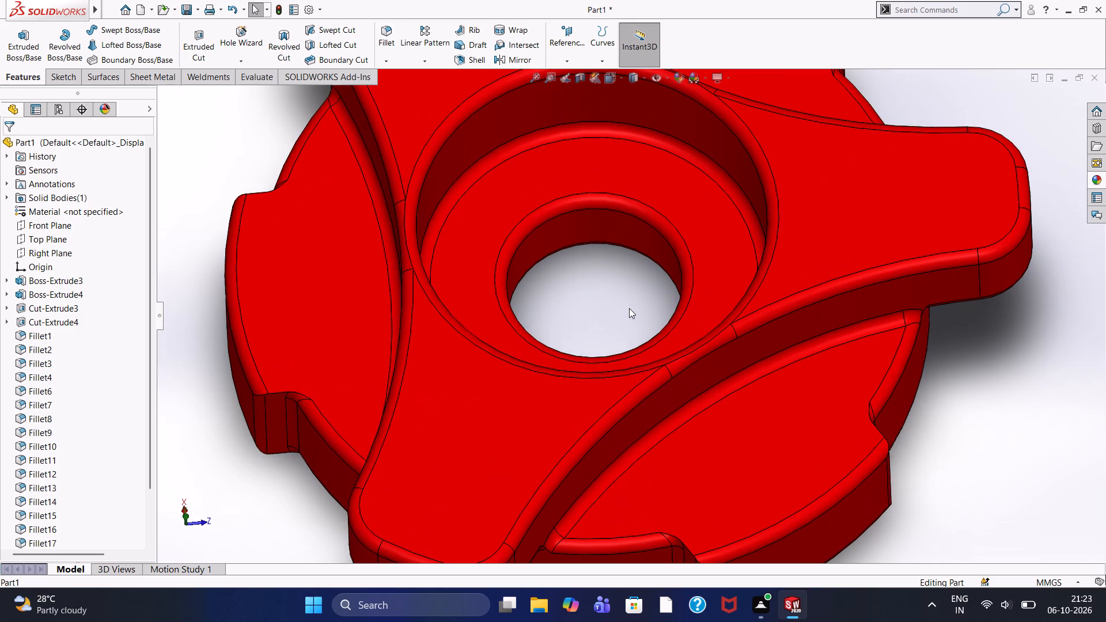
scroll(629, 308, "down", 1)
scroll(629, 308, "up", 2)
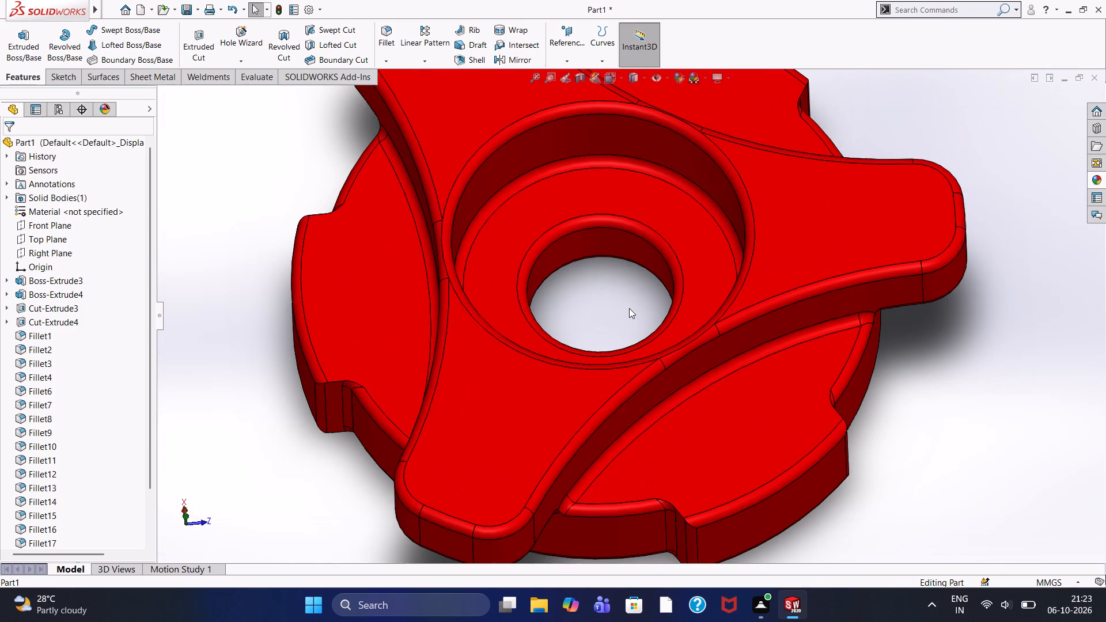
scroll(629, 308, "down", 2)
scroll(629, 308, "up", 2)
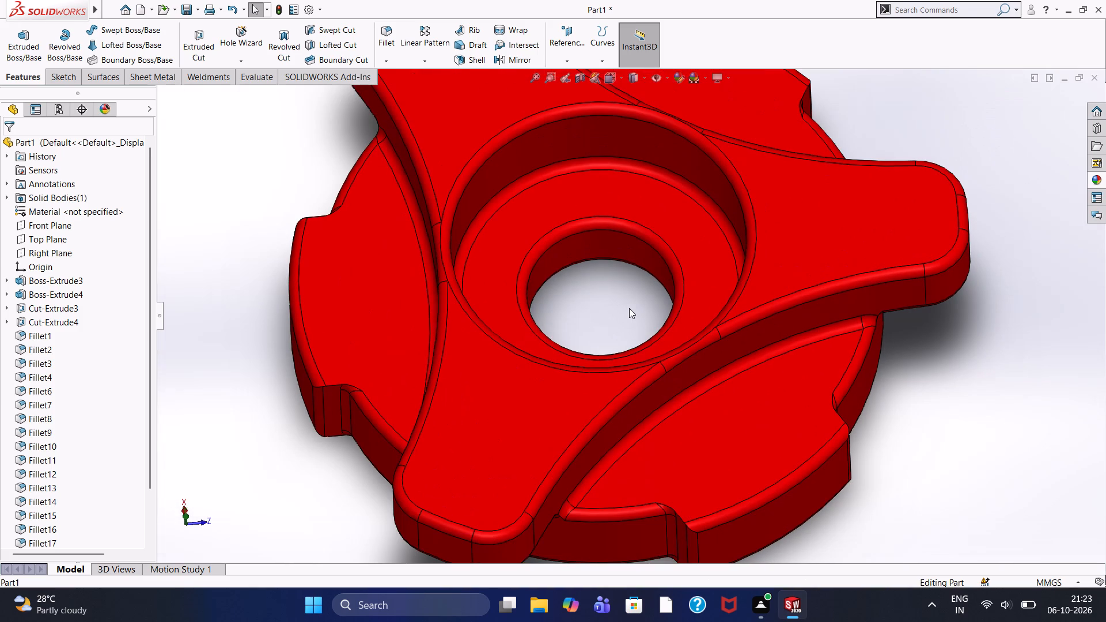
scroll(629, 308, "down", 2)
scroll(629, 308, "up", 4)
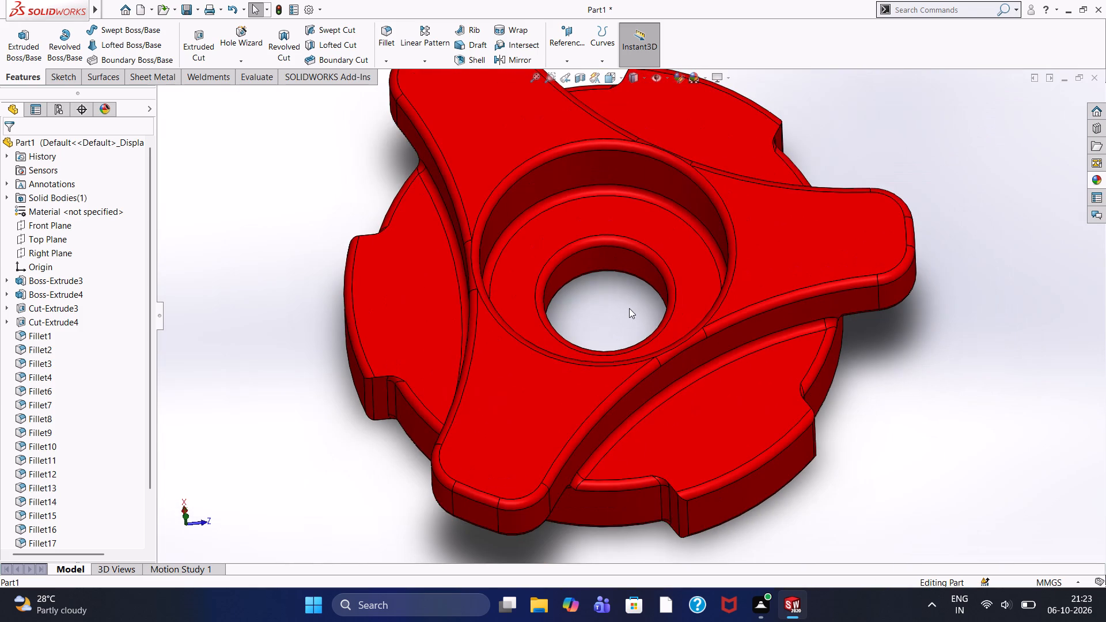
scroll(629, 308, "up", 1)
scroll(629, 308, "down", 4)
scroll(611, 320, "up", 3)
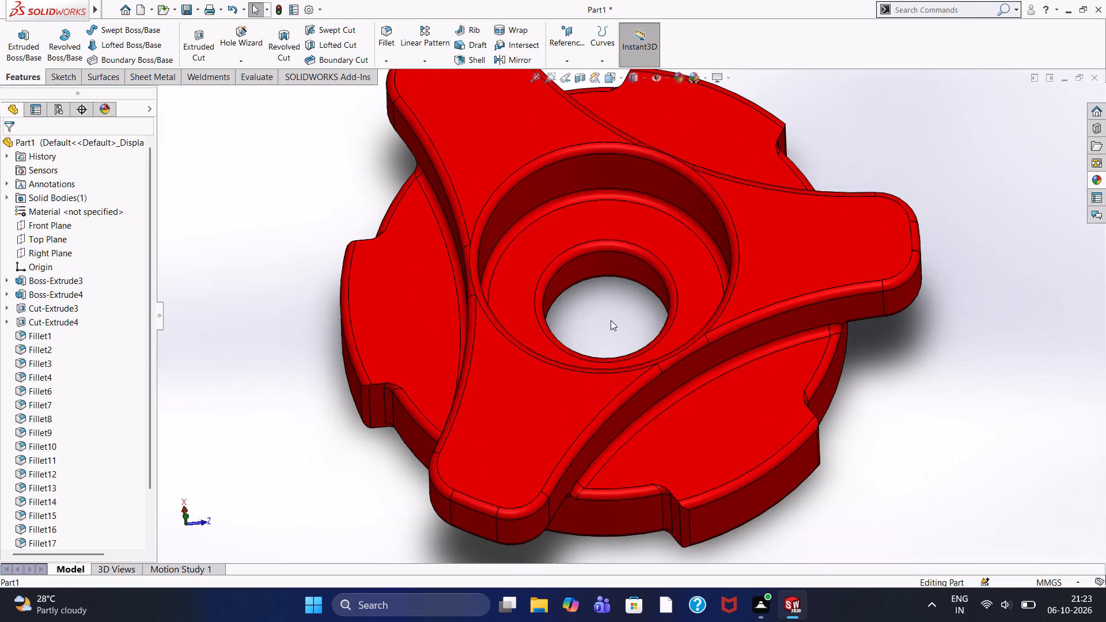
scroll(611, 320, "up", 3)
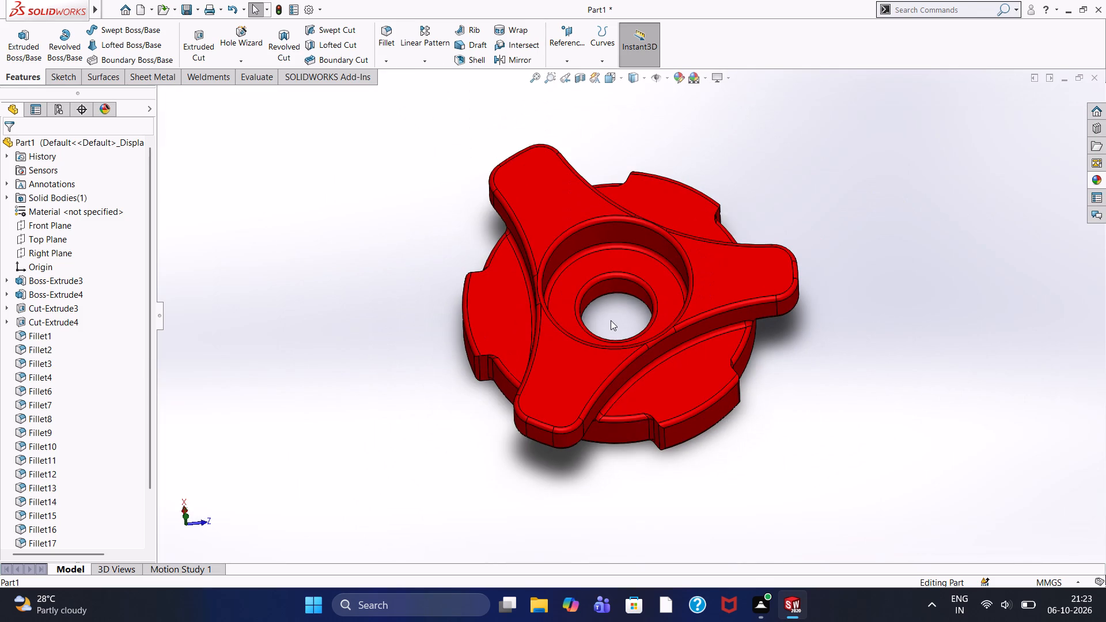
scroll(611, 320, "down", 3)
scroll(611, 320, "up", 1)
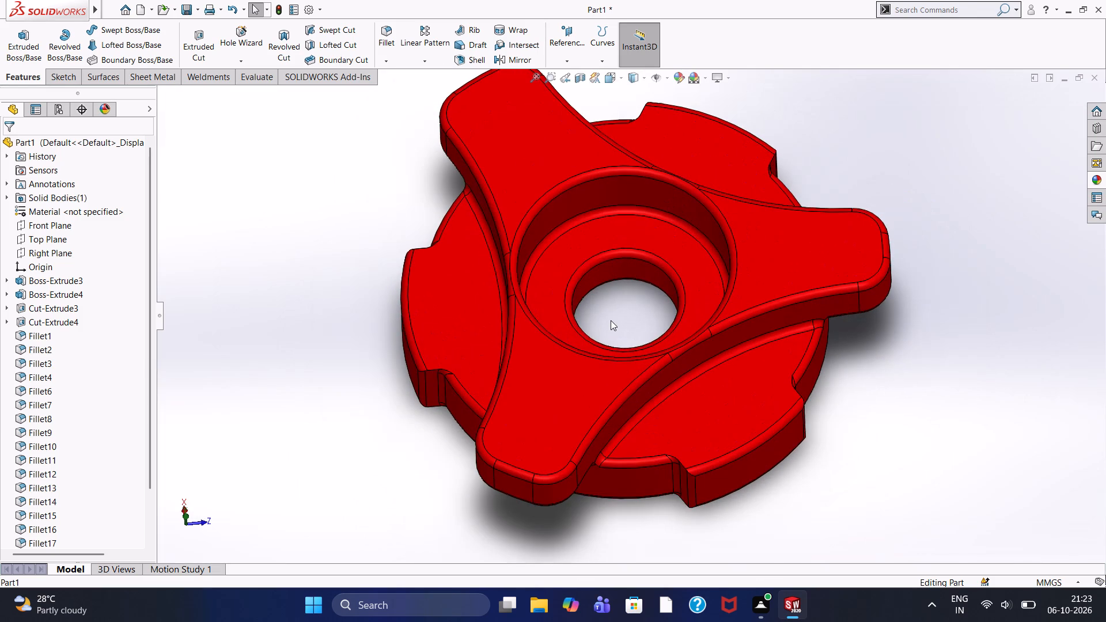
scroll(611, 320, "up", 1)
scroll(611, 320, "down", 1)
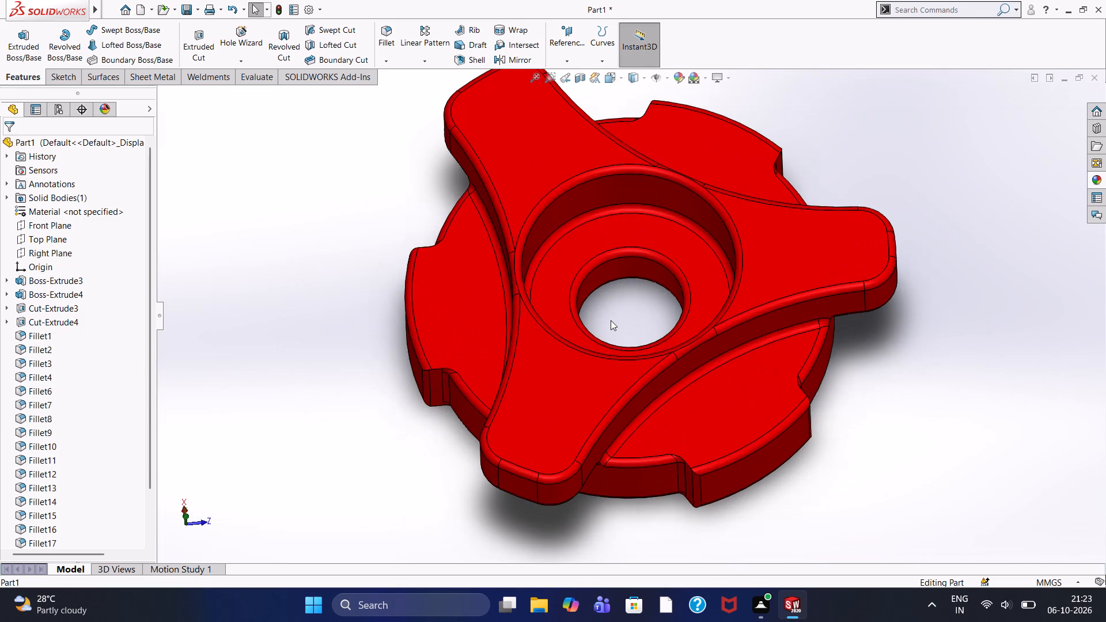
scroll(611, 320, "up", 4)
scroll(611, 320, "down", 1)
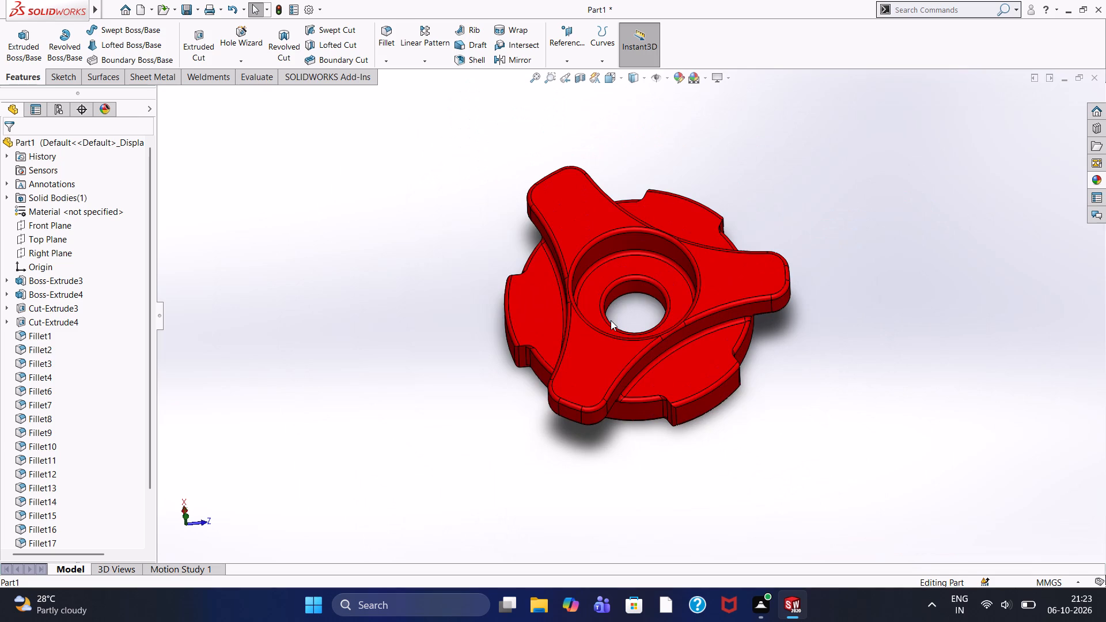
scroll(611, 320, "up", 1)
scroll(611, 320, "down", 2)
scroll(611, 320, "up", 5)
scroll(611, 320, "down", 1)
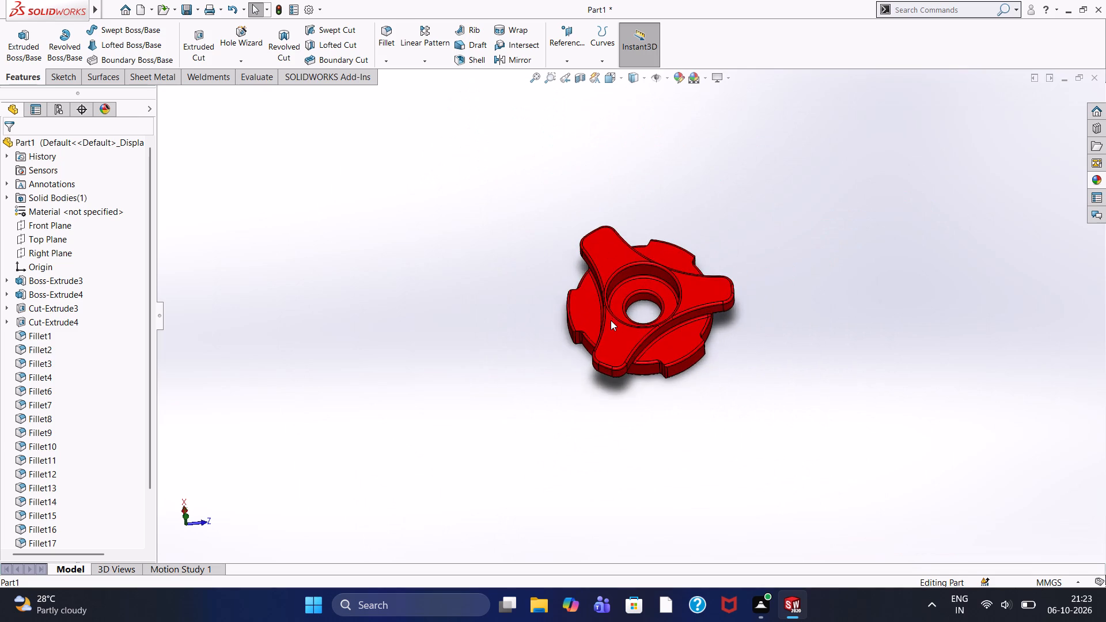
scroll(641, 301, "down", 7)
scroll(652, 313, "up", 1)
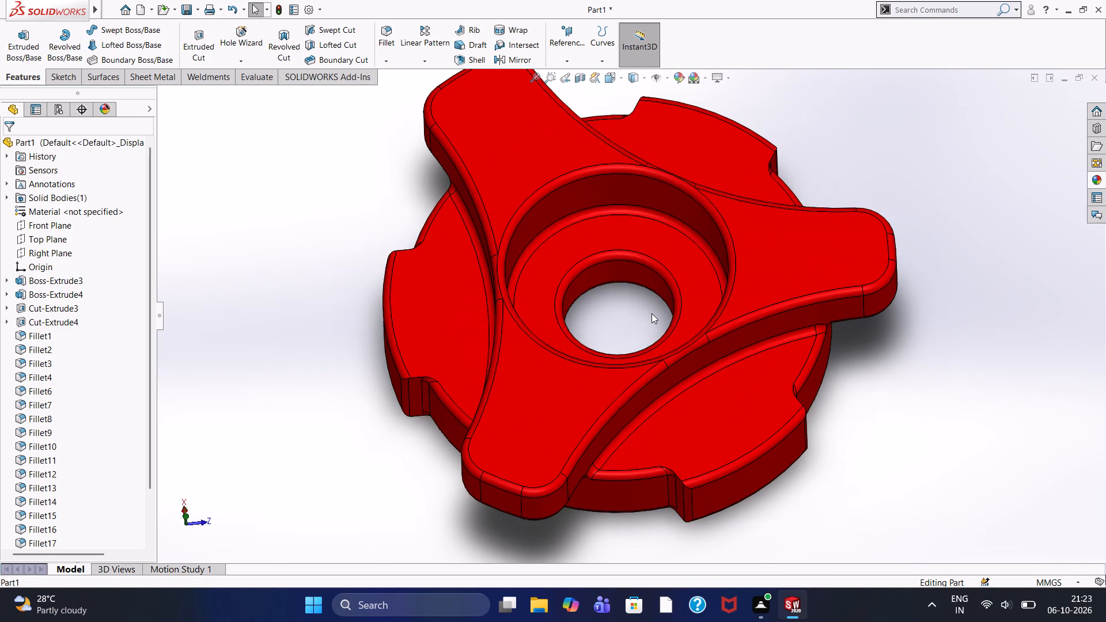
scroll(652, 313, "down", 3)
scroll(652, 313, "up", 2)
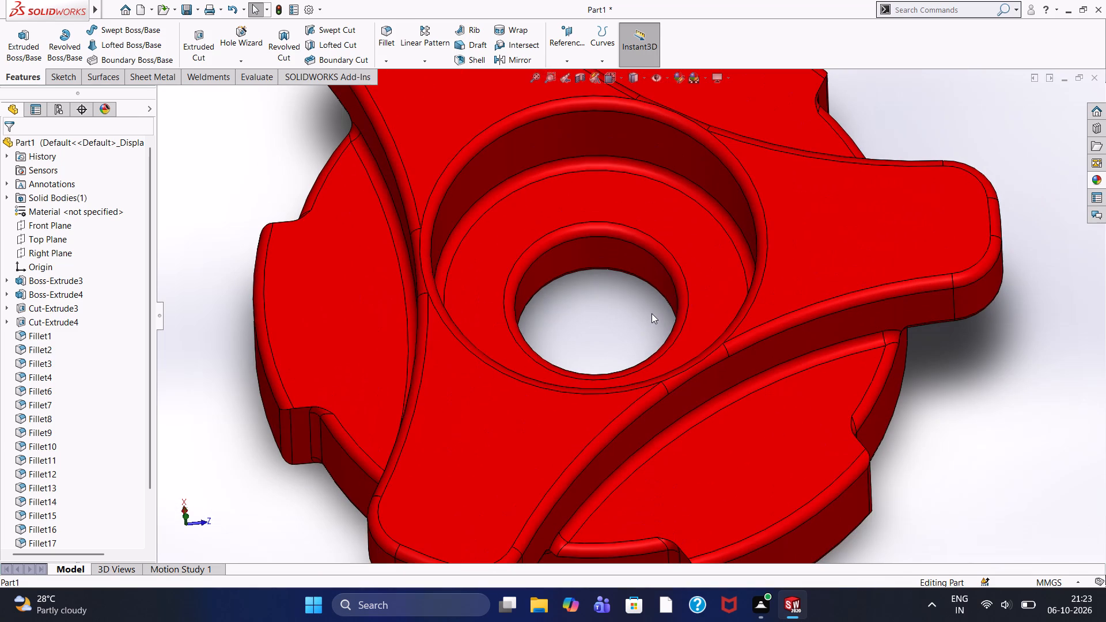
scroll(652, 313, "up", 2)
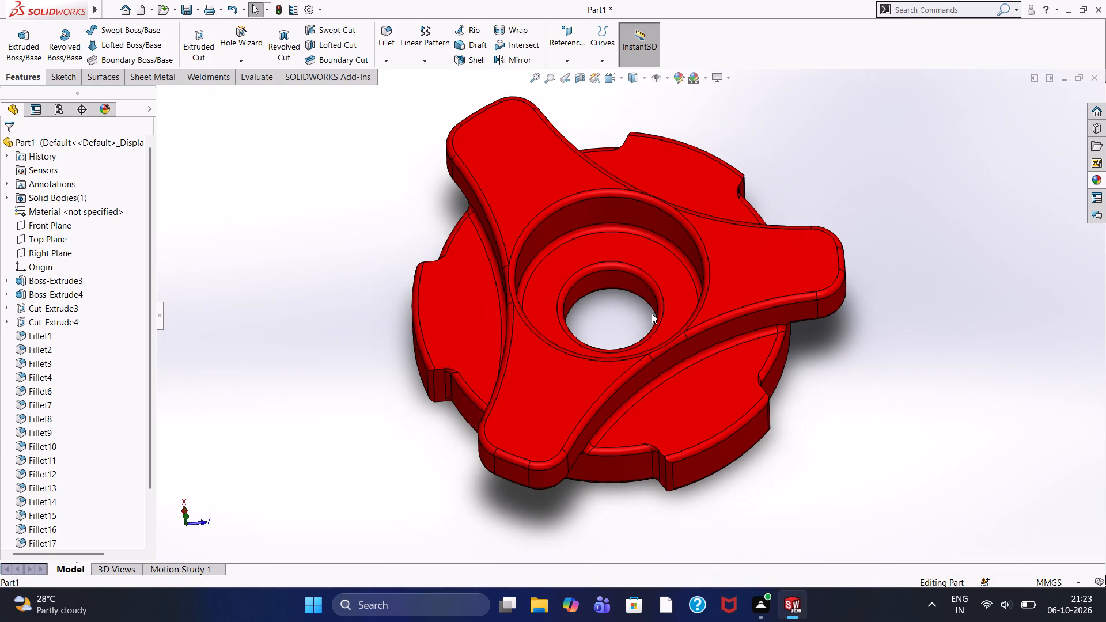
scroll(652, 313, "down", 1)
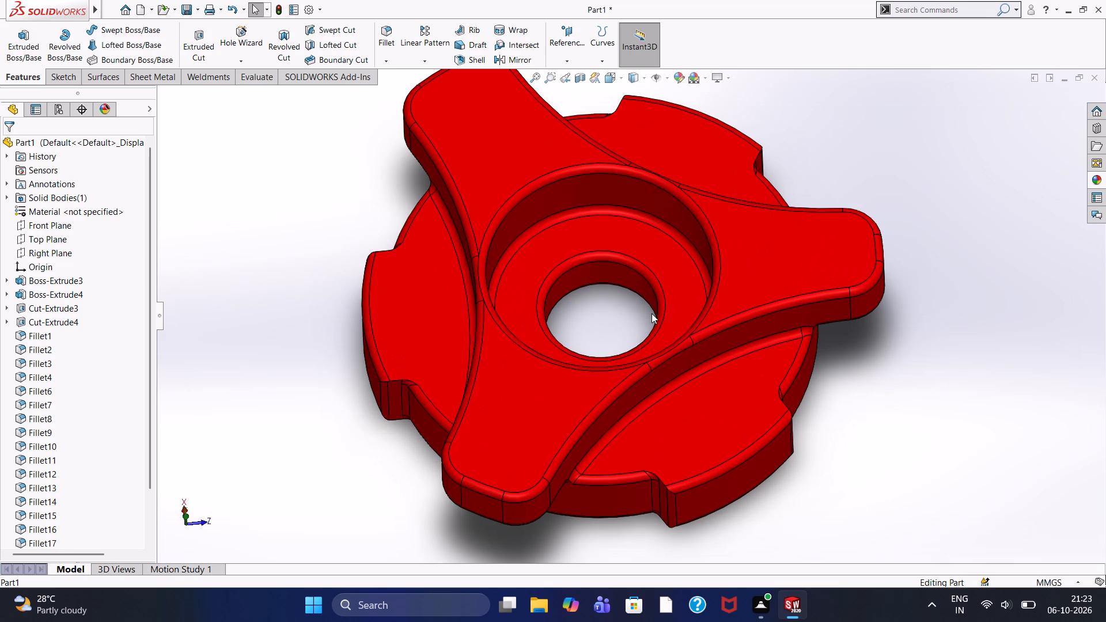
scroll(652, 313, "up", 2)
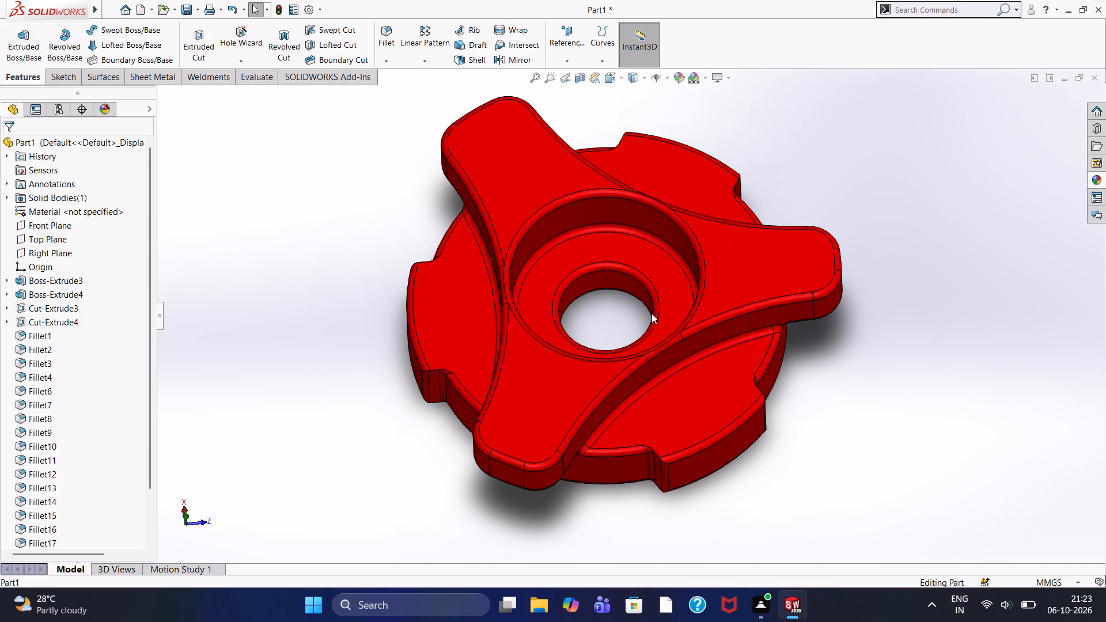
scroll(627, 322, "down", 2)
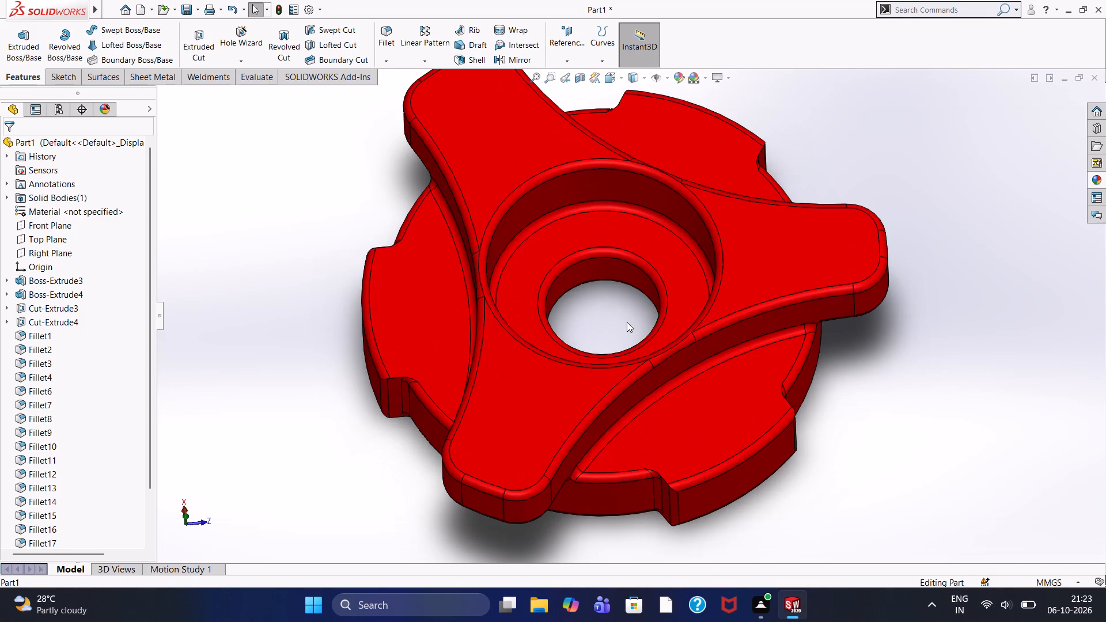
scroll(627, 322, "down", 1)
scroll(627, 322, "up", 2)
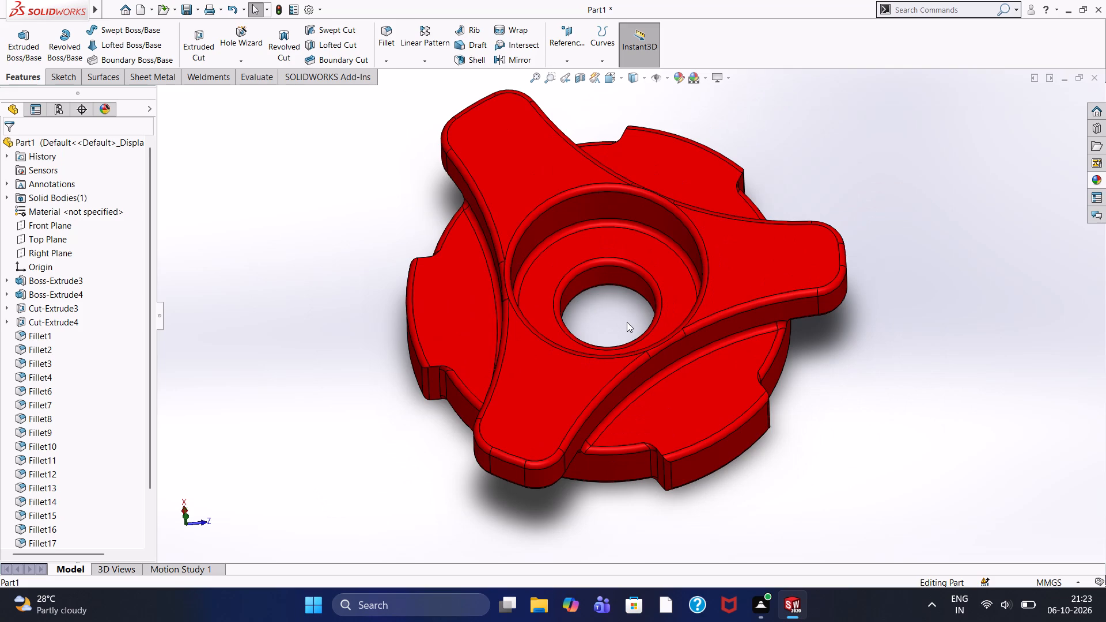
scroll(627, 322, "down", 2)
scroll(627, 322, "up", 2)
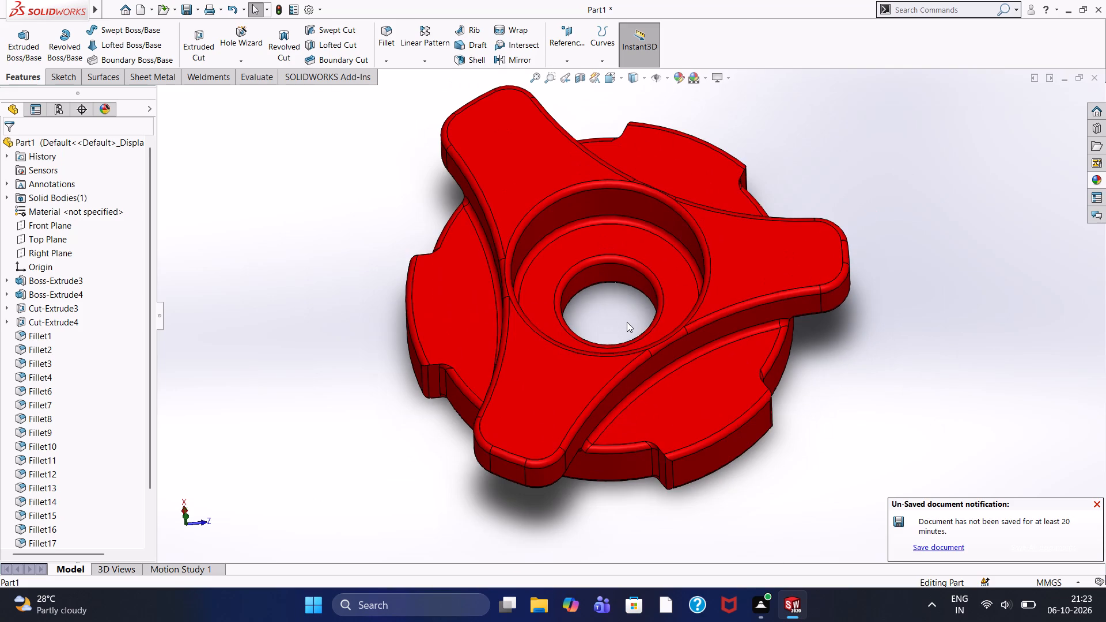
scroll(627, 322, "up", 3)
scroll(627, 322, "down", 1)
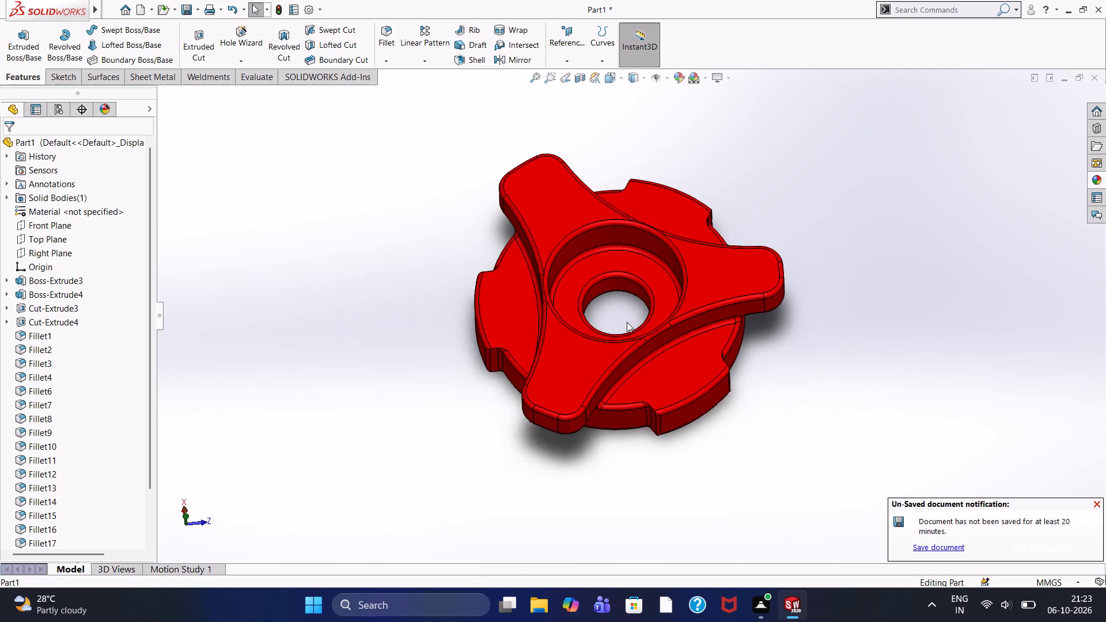
Examine close up one arm's top face, its filleted edges and the adjoining rim of the stepped central bore.
scroll(627, 322, "down", 2)
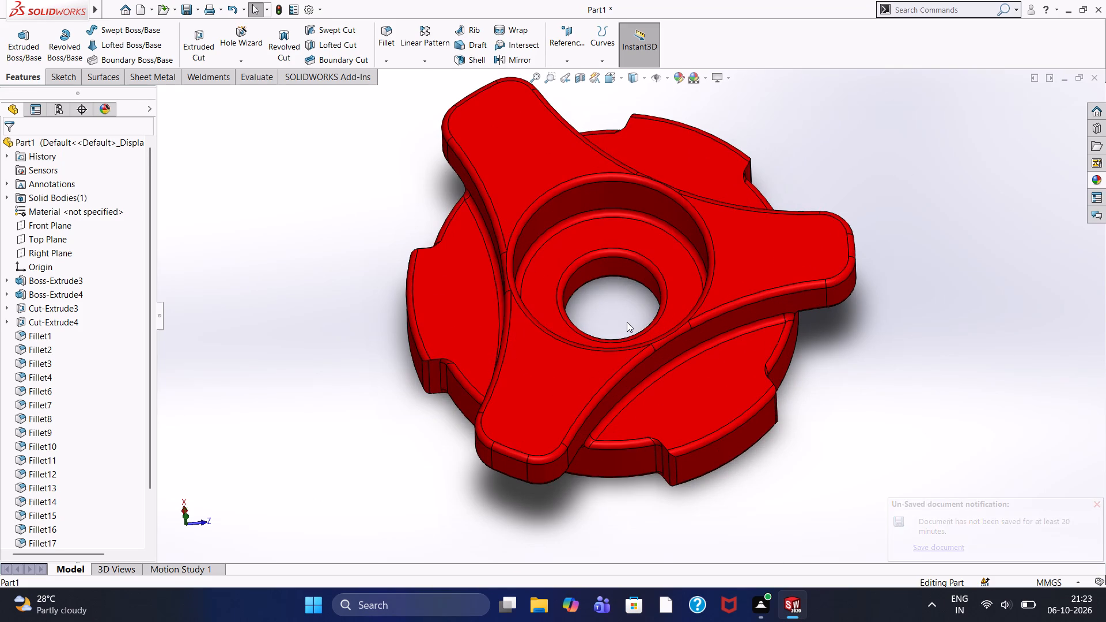
scroll(627, 322, "down", 2)
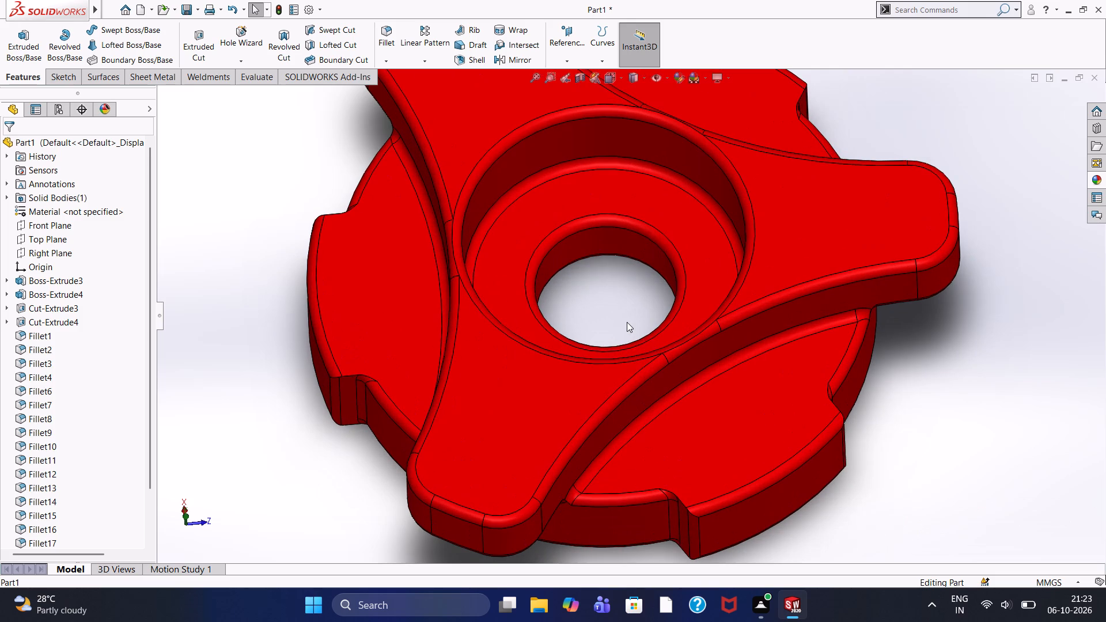
scroll(627, 322, "up", 1)
scroll(627, 322, "down", 2)
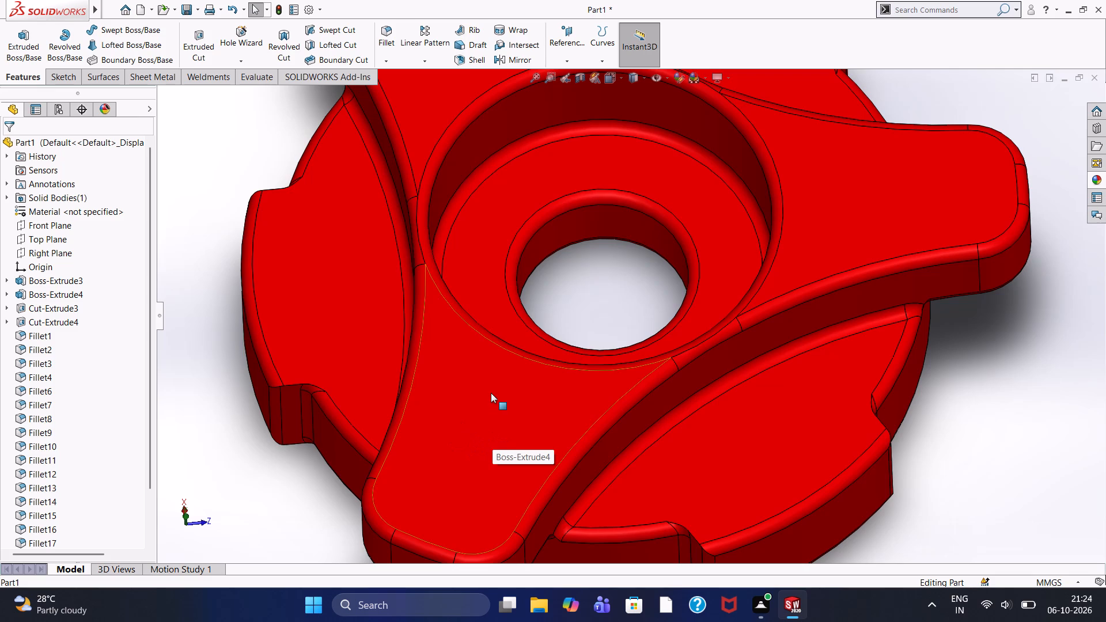
scroll(491, 393, "down", 2)
scroll(491, 393, "up", 2)
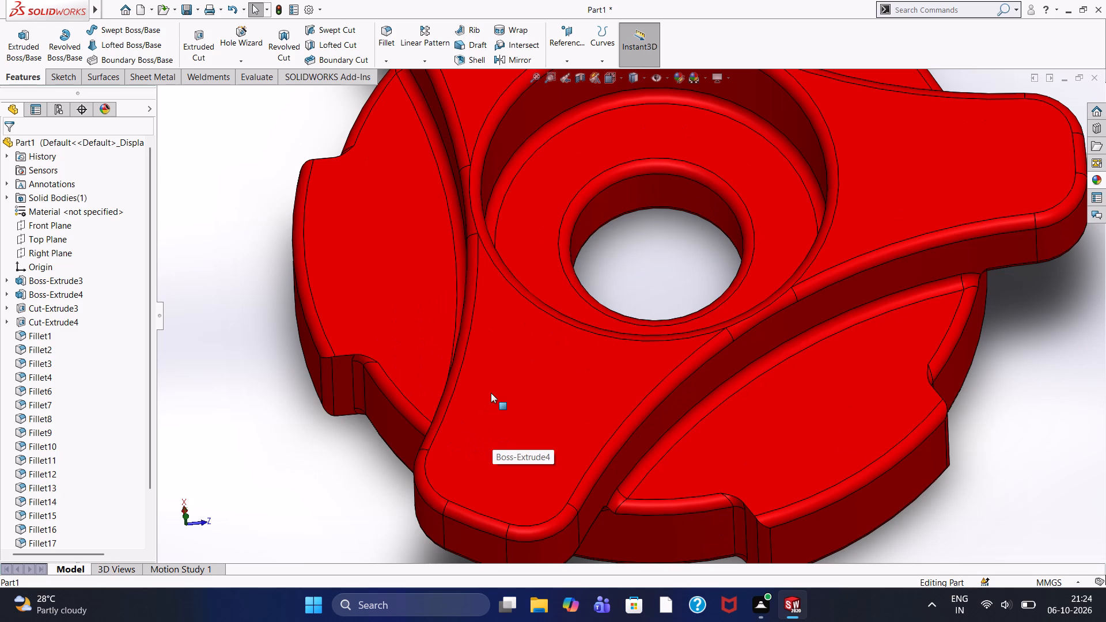
scroll(491, 393, "down", 2)
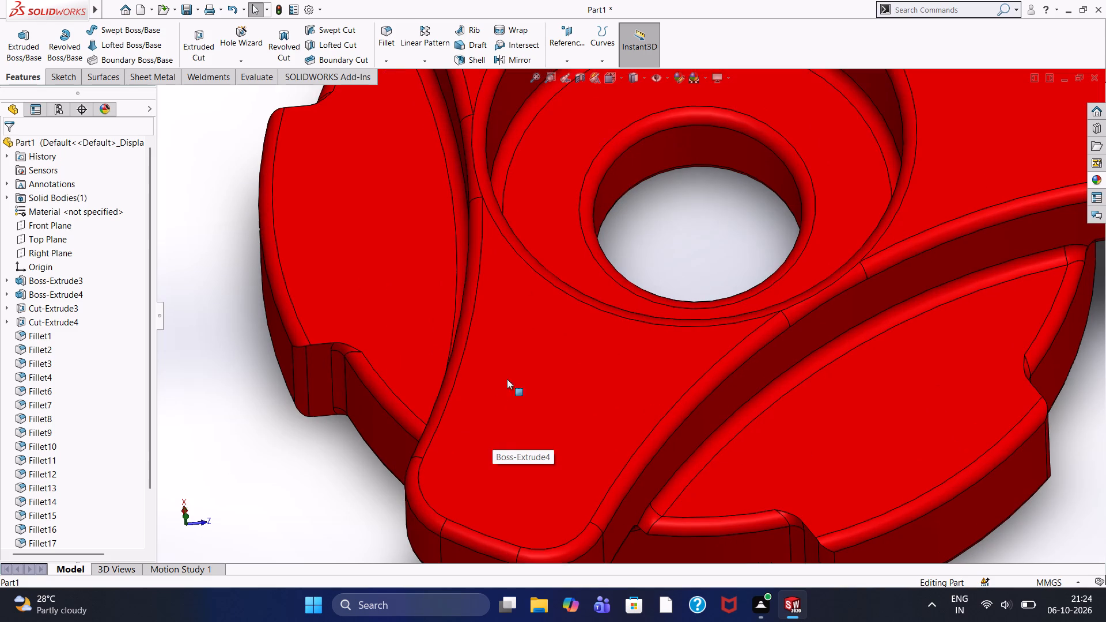
scroll(665, 298, "up", 3)
scroll(693, 243, "up", 7)
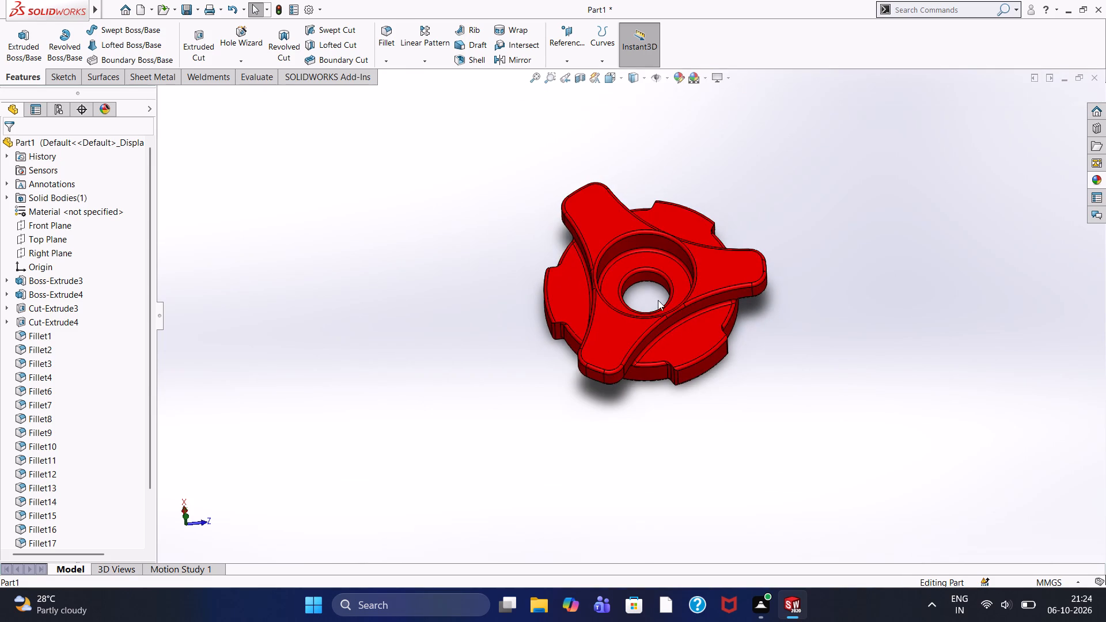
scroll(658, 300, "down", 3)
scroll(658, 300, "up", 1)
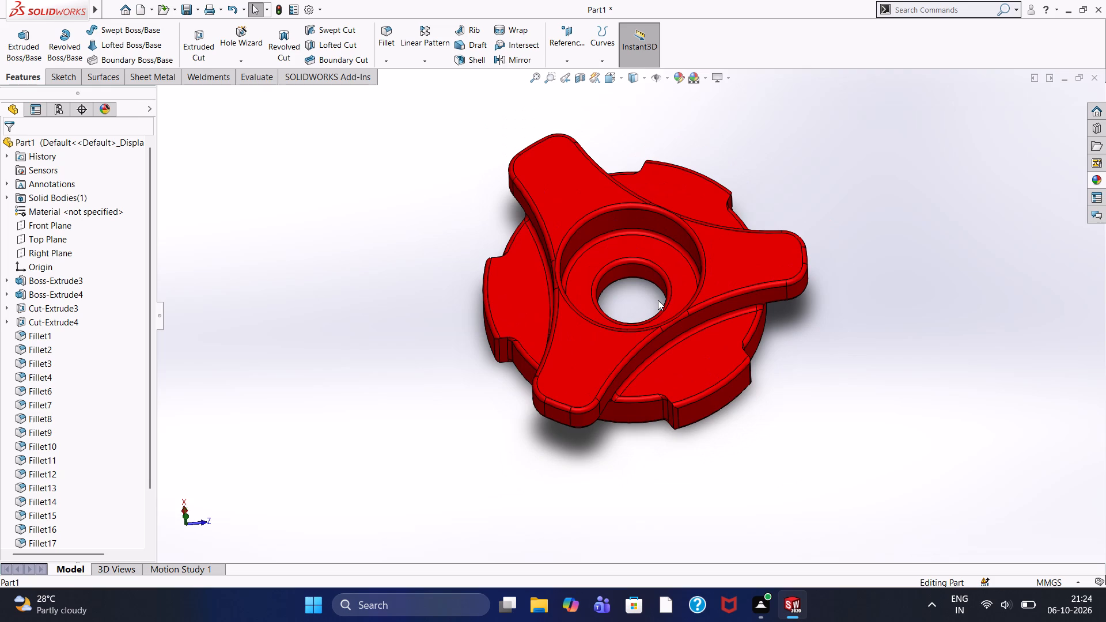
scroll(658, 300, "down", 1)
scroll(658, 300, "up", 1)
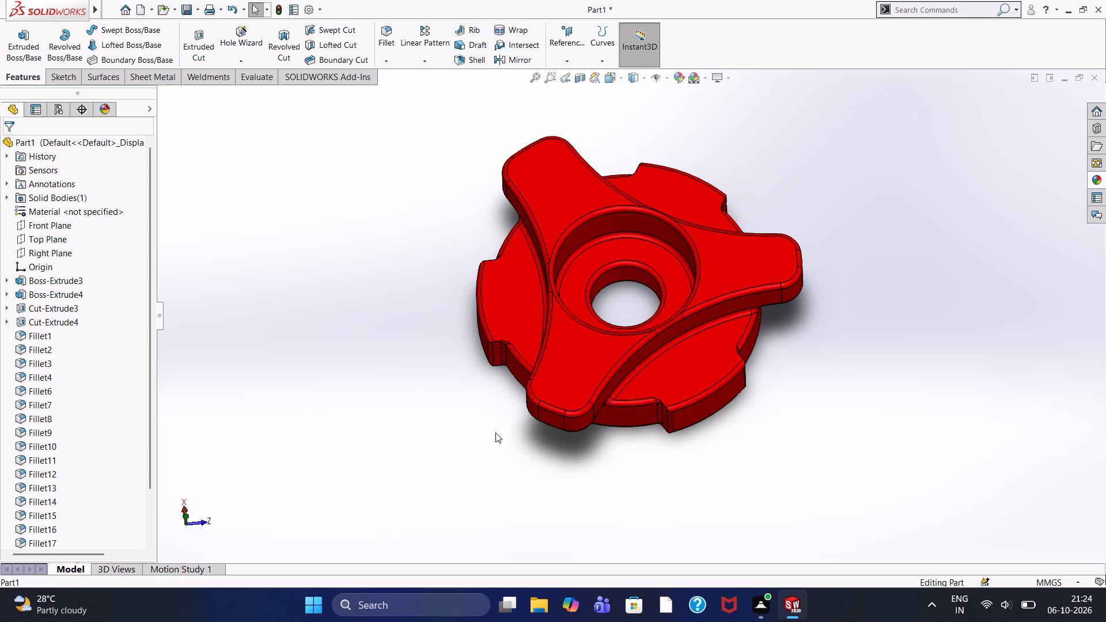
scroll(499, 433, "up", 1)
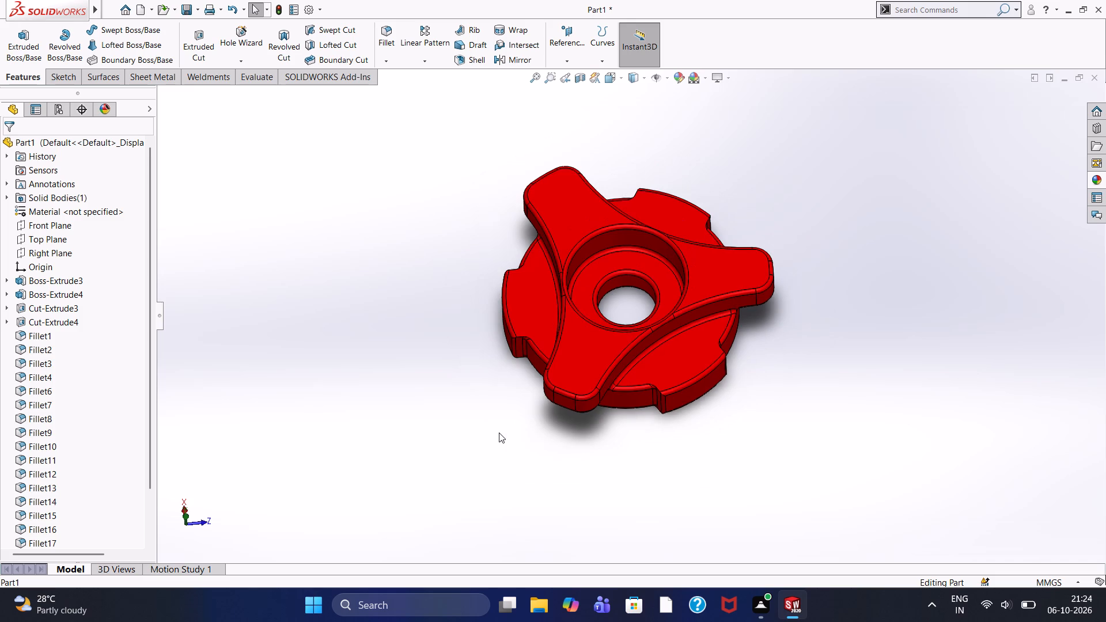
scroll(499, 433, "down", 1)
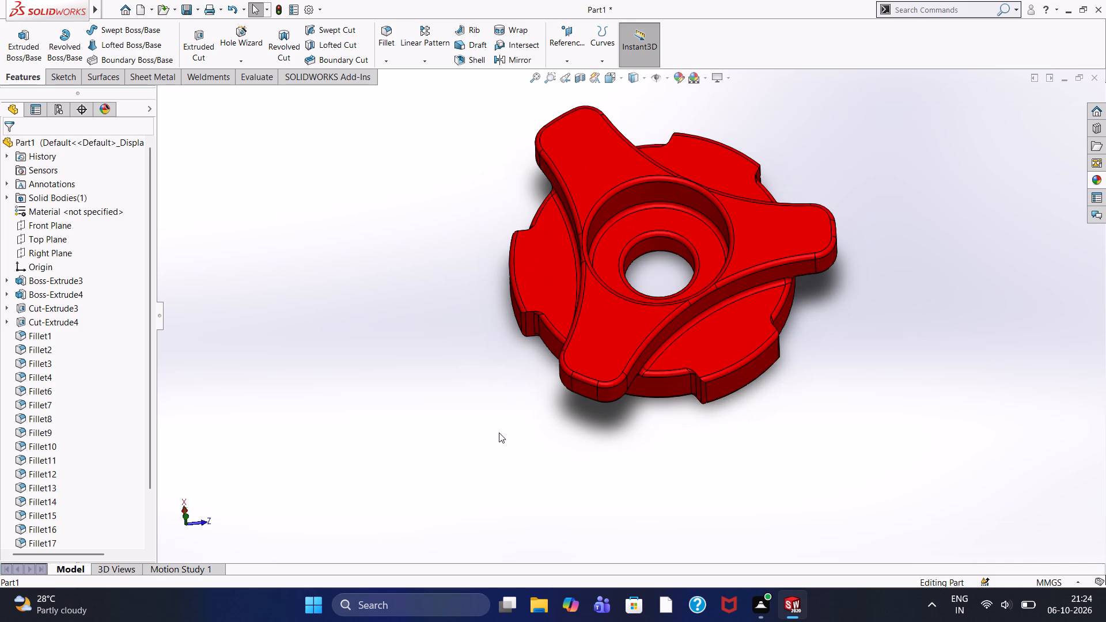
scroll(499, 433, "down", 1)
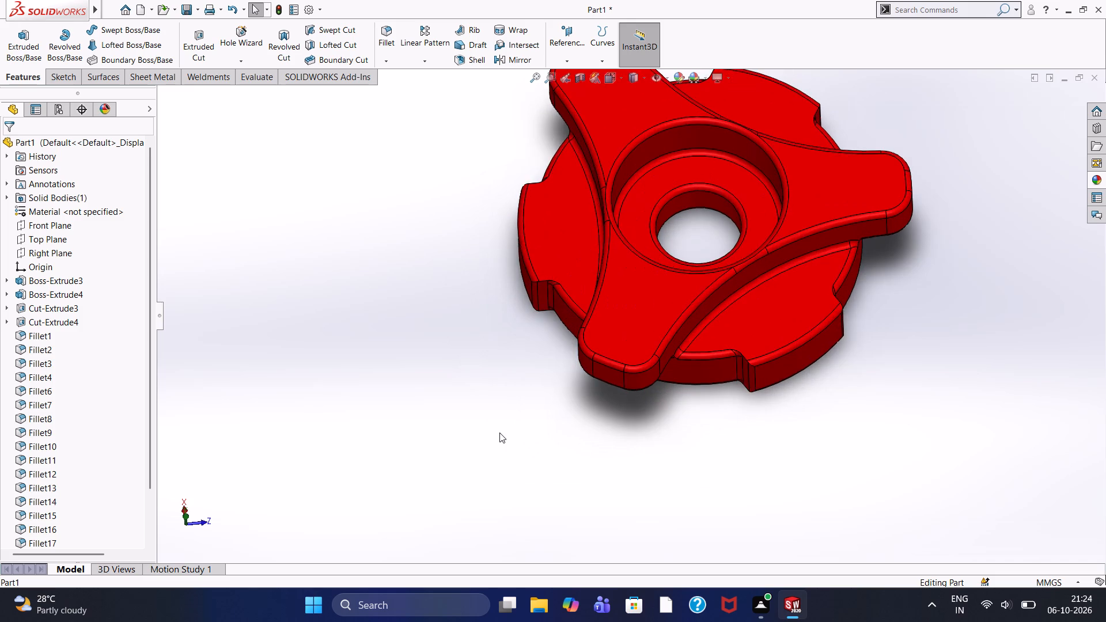
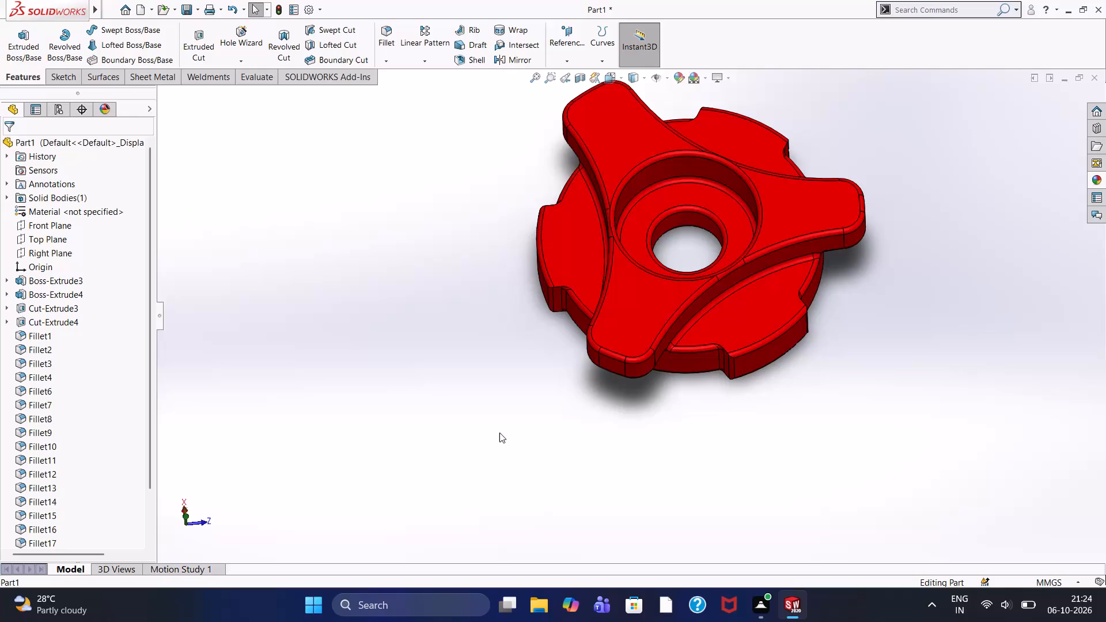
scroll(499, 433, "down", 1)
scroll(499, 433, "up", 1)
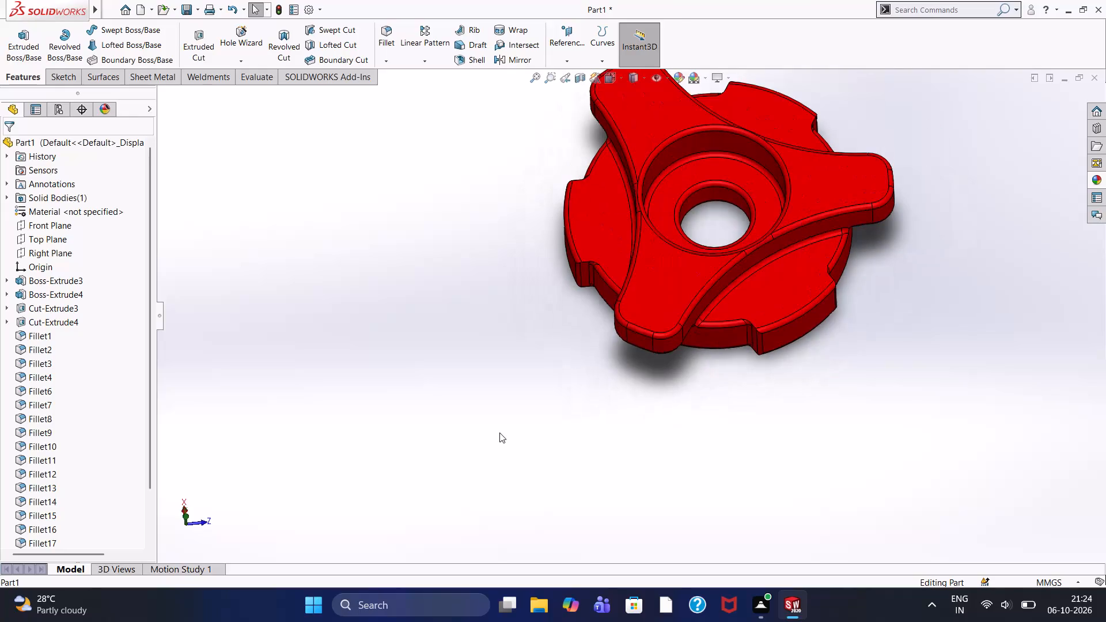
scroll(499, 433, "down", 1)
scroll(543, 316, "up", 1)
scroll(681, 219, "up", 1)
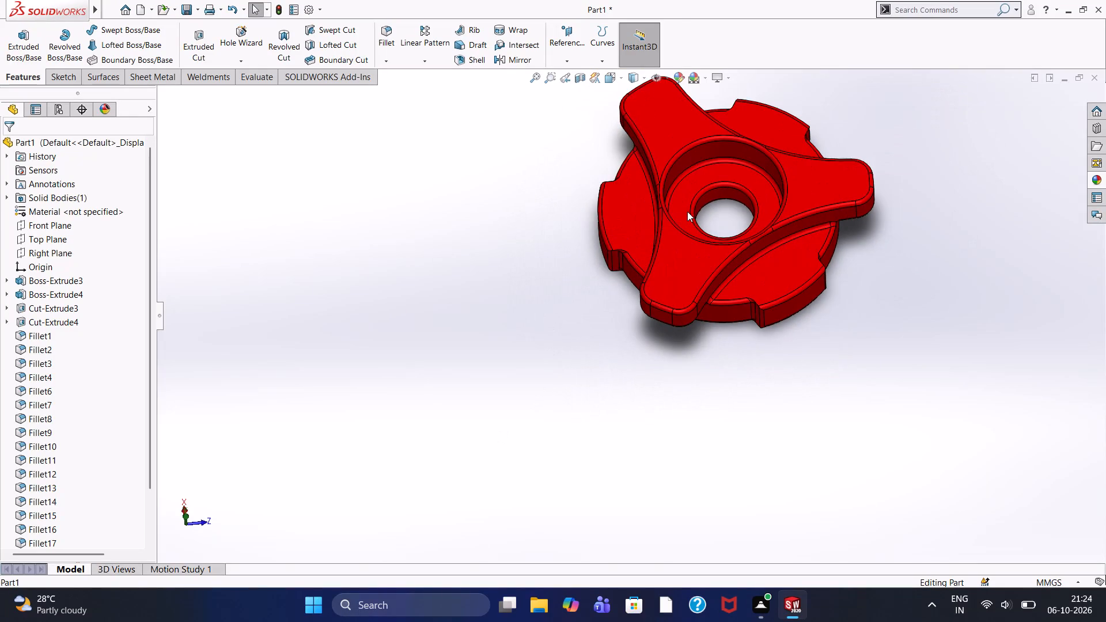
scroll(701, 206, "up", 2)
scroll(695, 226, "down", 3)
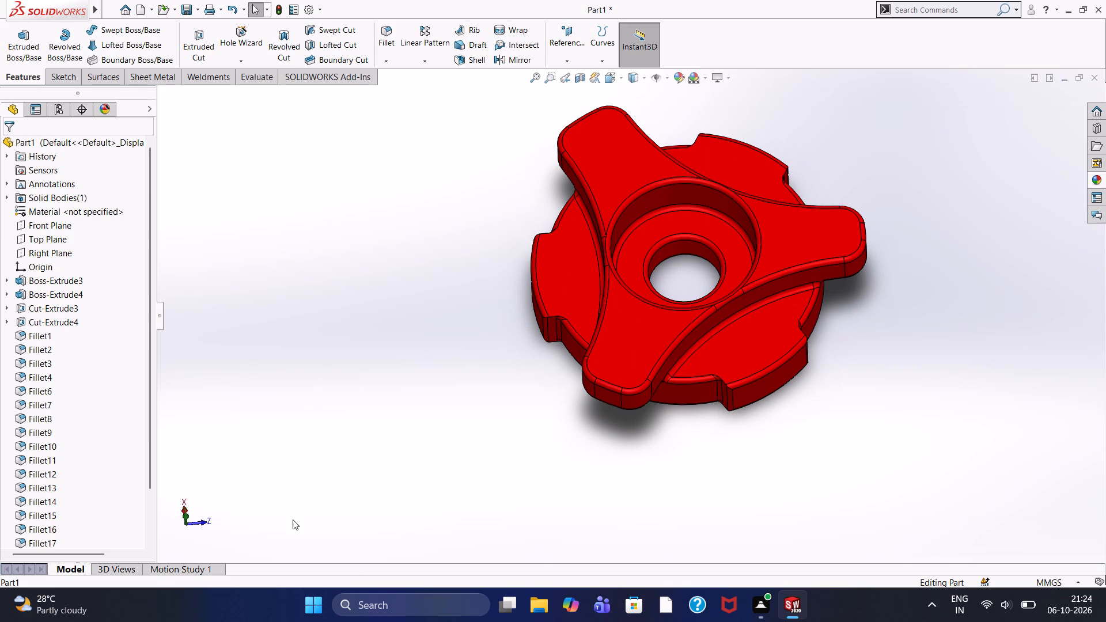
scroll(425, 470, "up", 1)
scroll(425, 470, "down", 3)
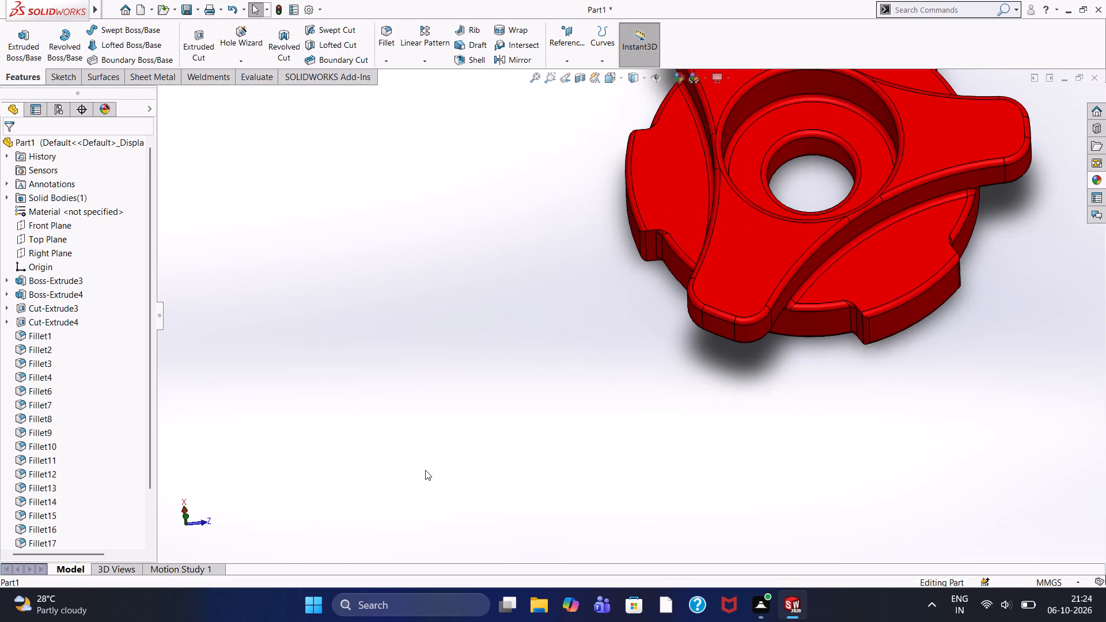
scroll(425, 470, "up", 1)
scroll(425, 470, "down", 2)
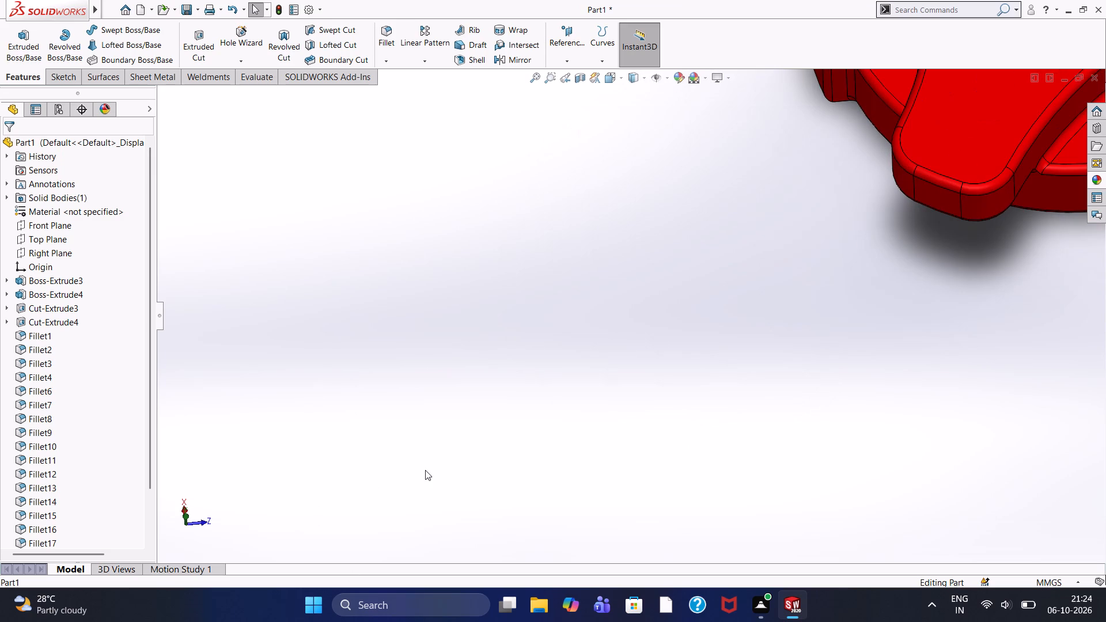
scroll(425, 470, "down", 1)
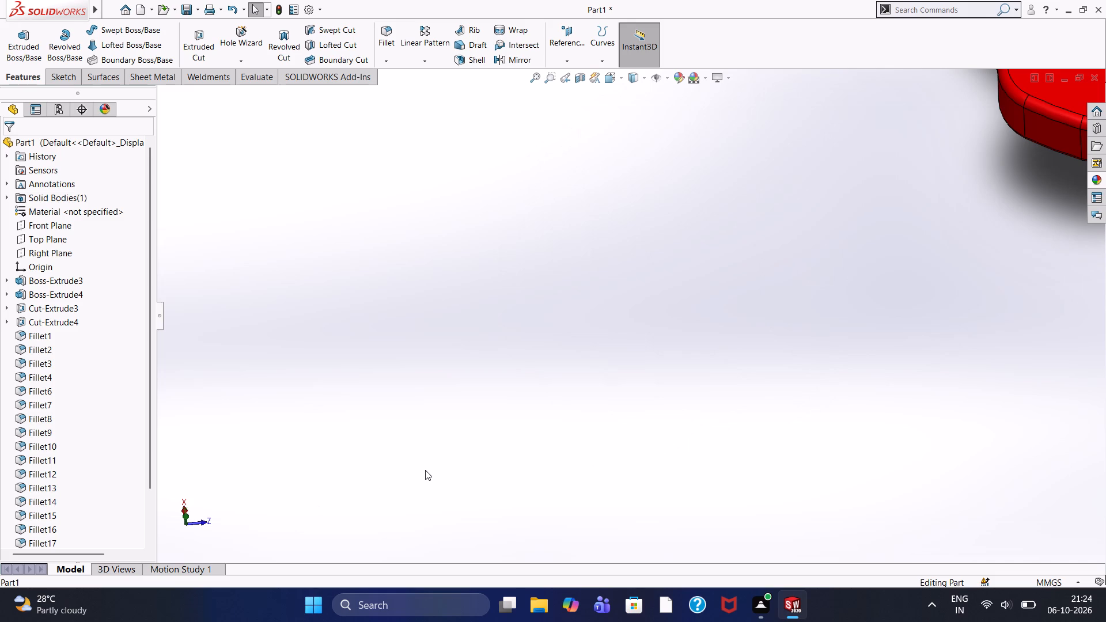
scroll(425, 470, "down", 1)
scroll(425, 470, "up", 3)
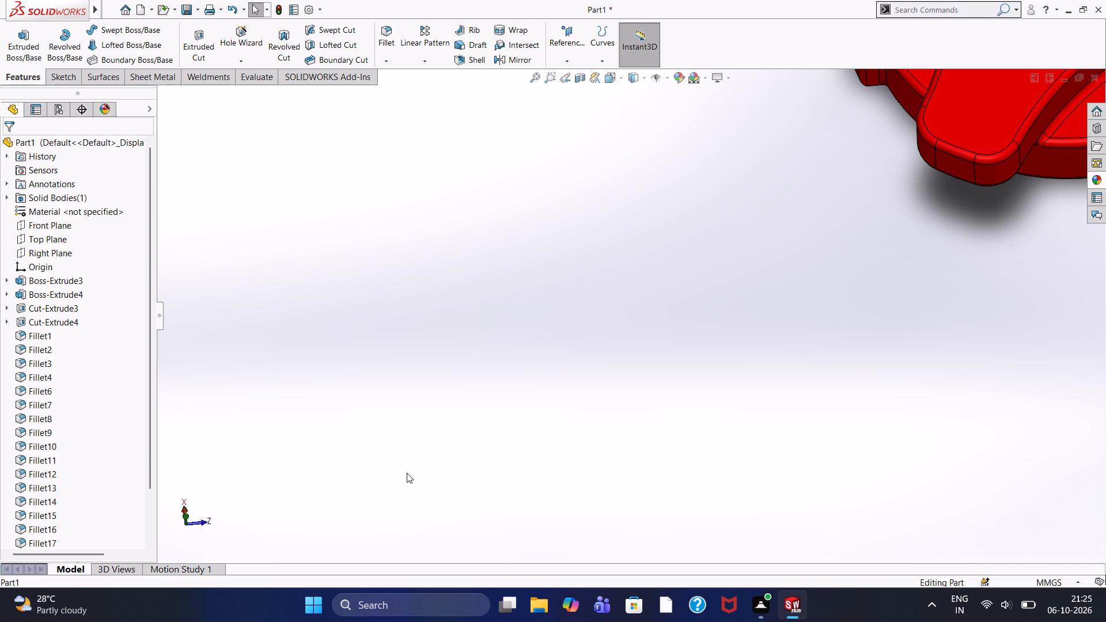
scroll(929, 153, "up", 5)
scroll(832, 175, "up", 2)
Inspect the red three-armed knob's overall shape, its notched base disc and the filleted edges.
scroll(832, 175, "down", 3)
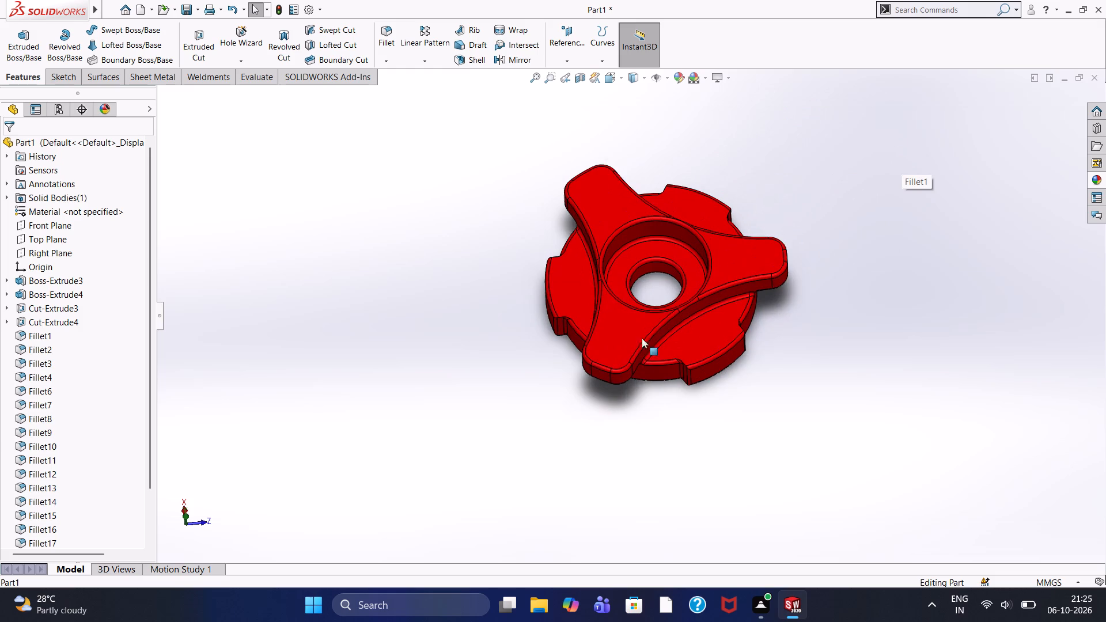
scroll(635, 310, "down", 4)
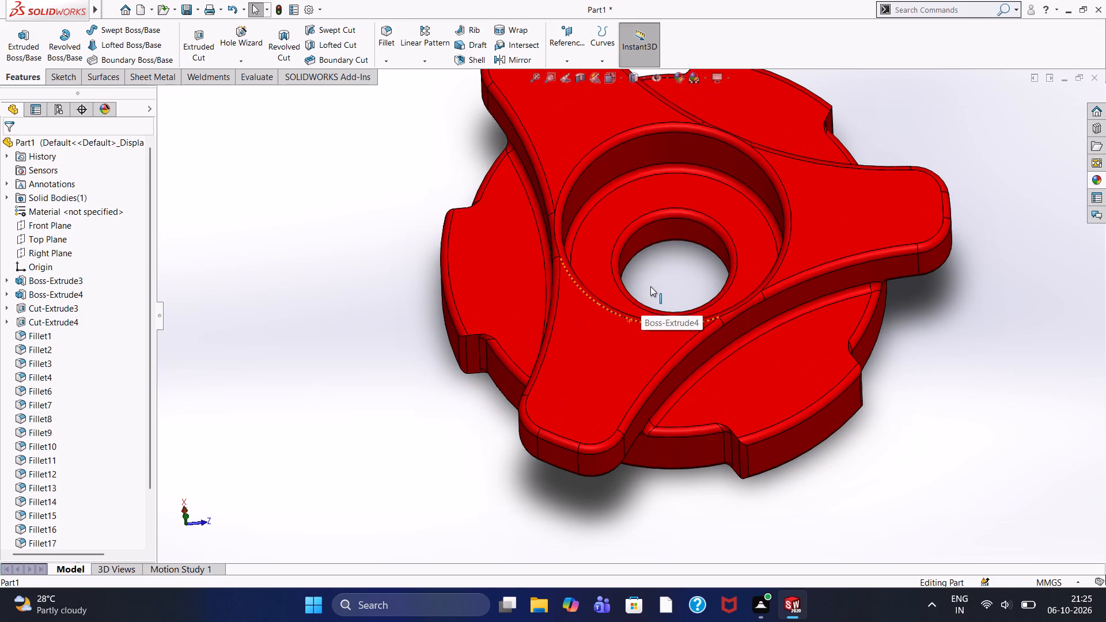
scroll(658, 277, "down", 3)
scroll(659, 278, "up", 1)
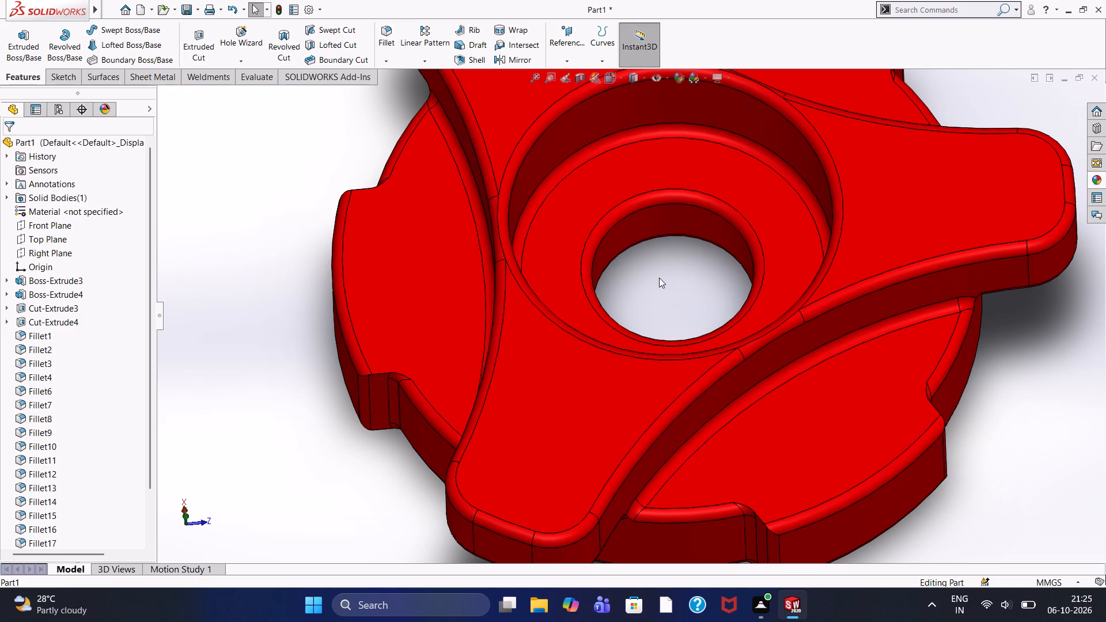
scroll(653, 282, "down", 2)
scroll(653, 282, "up", 3)
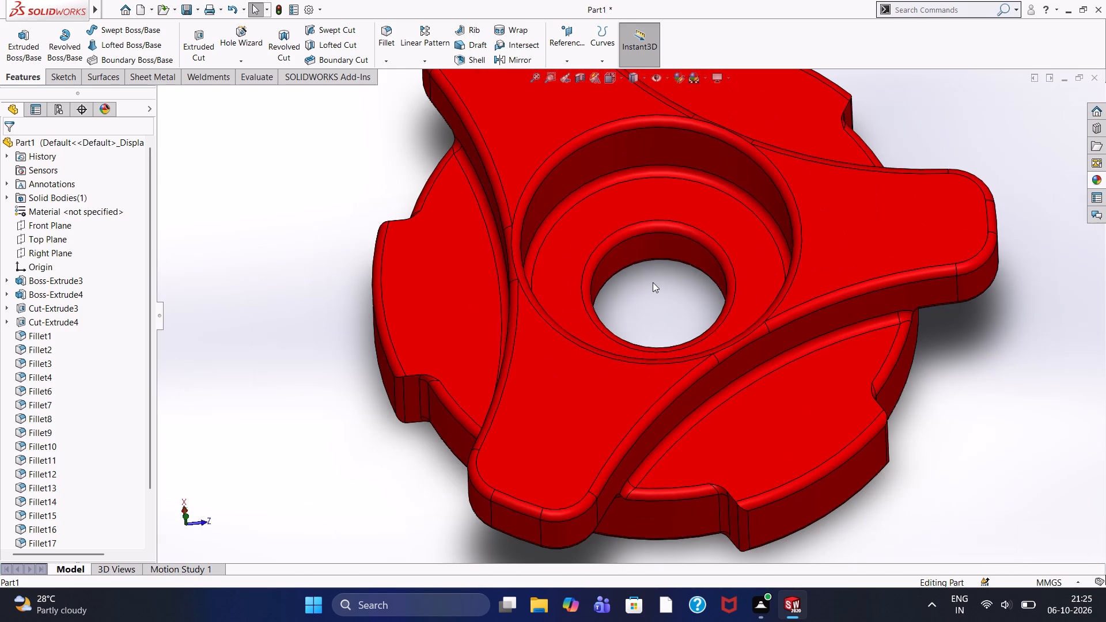
scroll(677, 313, "up", 3)
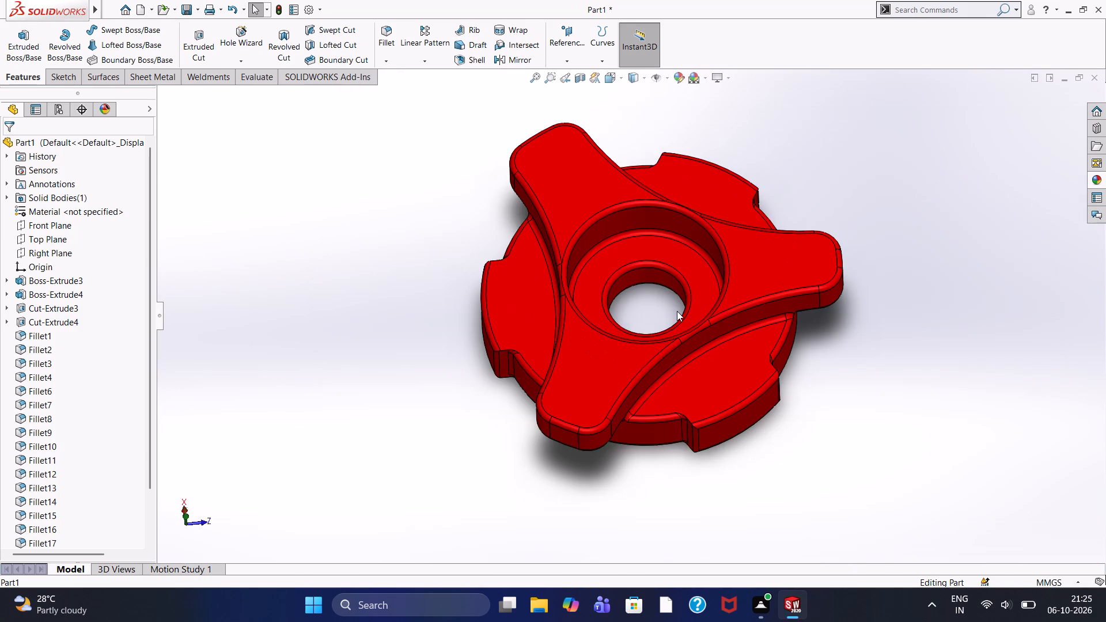
scroll(677, 311, "up", 2)
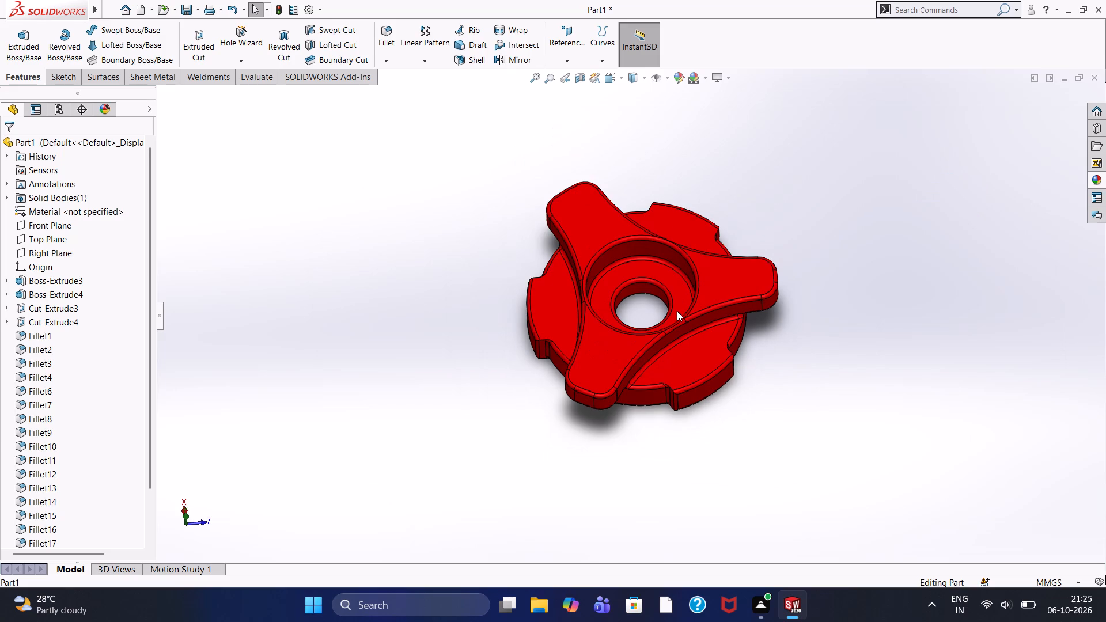
scroll(677, 311, "down", 4)
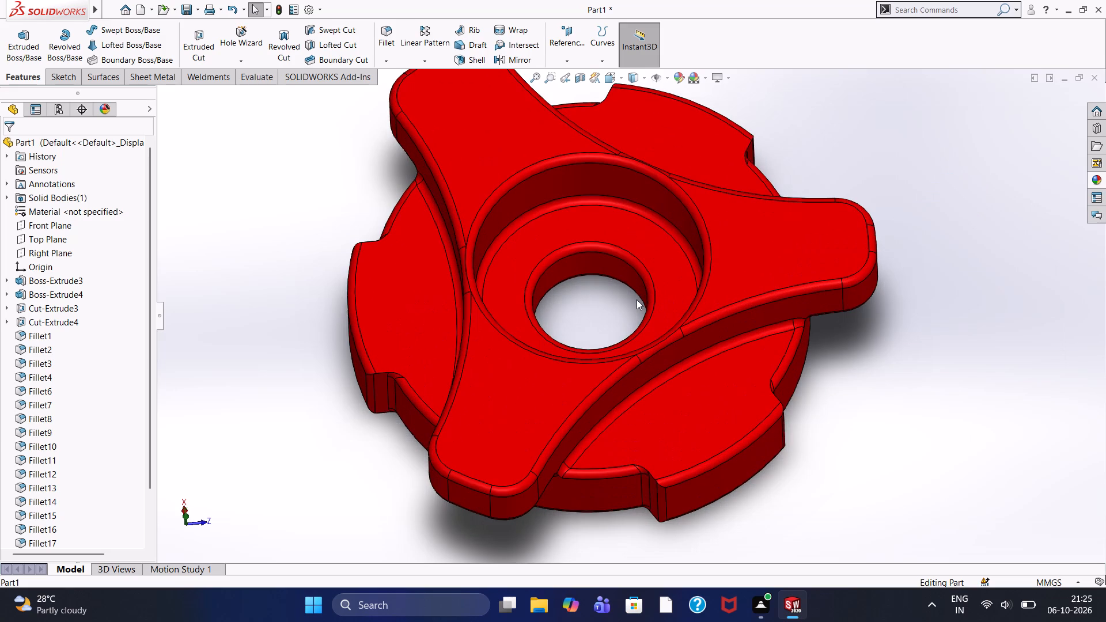
scroll(637, 299, "down", 1)
scroll(637, 299, "up", 3)
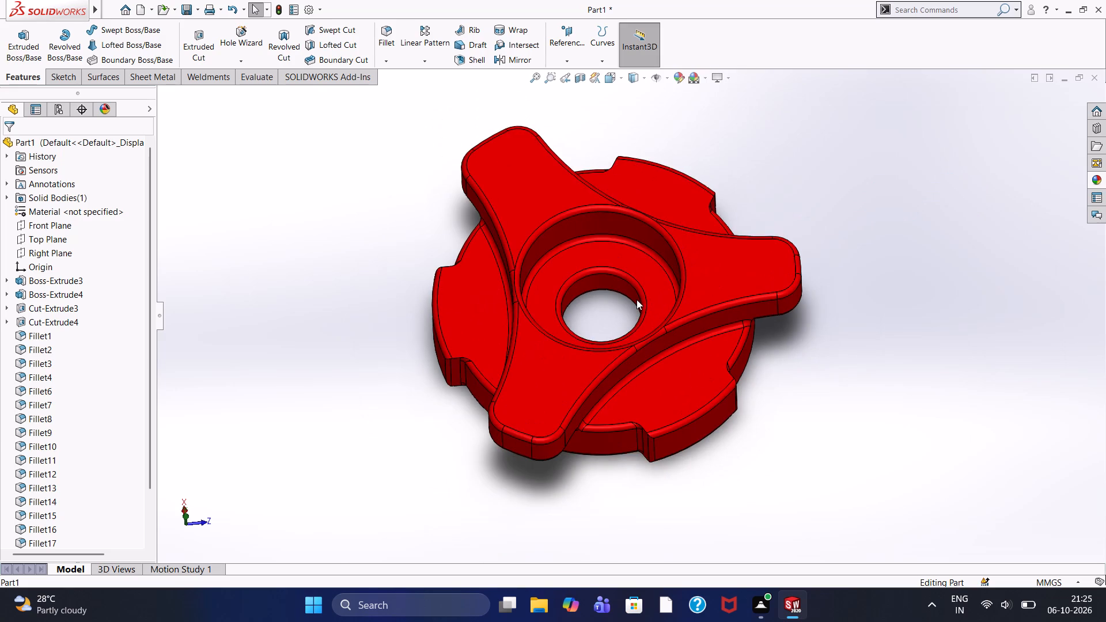
scroll(637, 299, "down", 4)
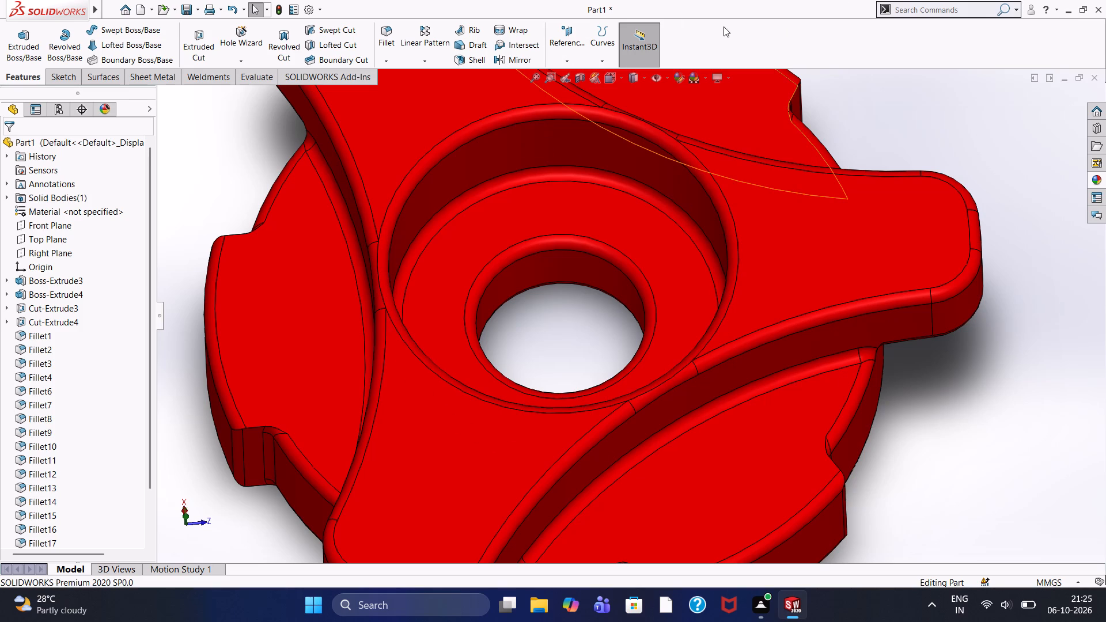
scroll(671, 44, "down", 2)
scroll(671, 44, "up", 2)
scroll(696, 156, "up", 2)
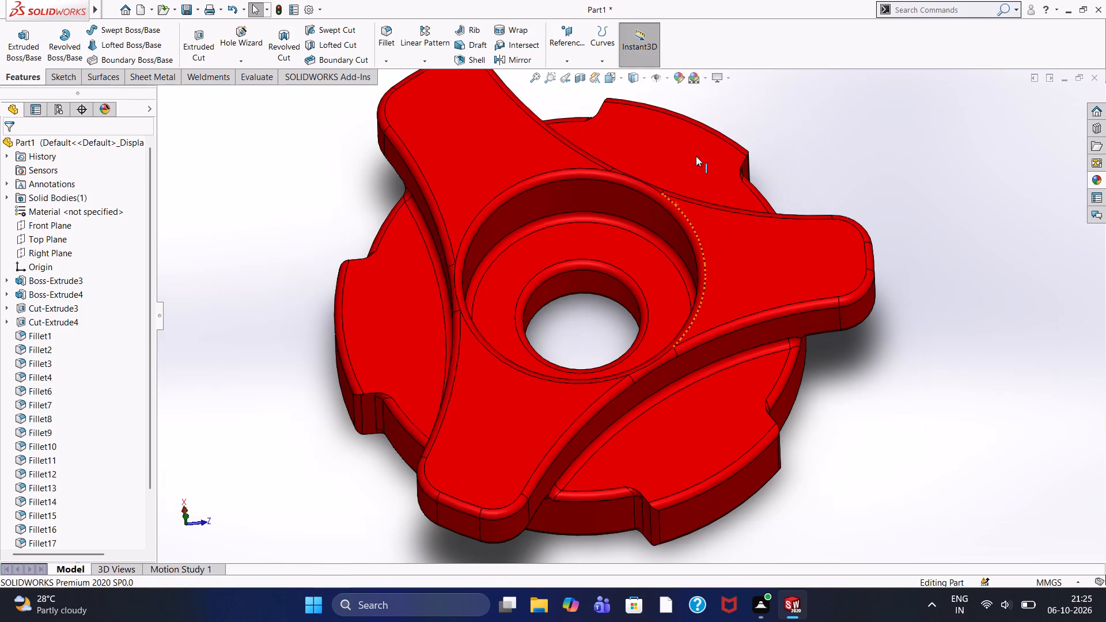
scroll(696, 156, "up", 1)
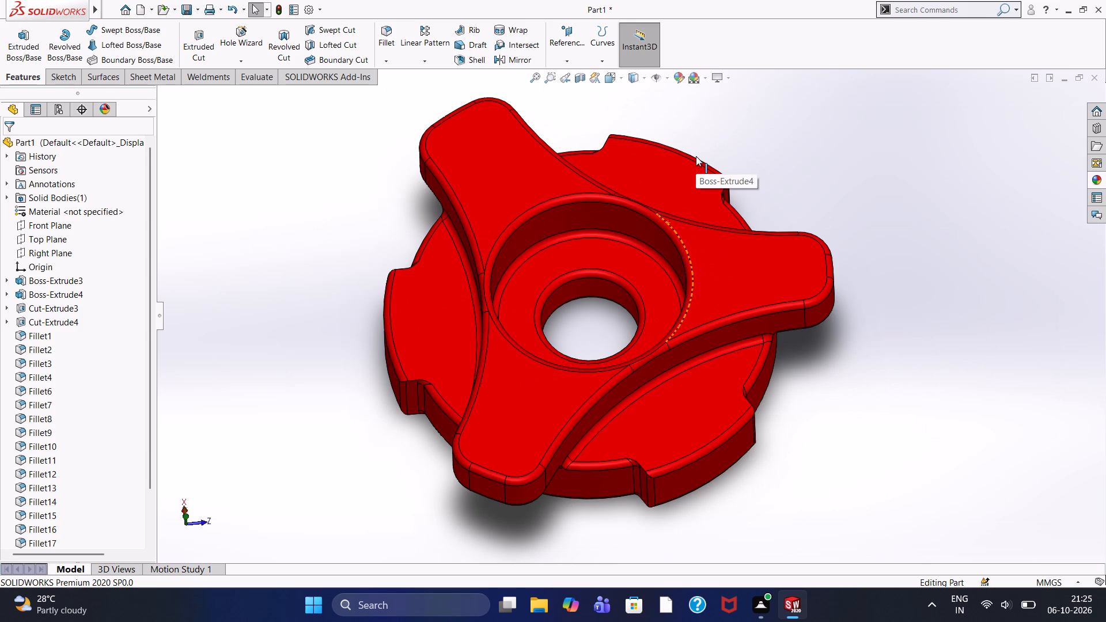
scroll(664, 145, "down", 2)
scroll(664, 145, "up", 3)
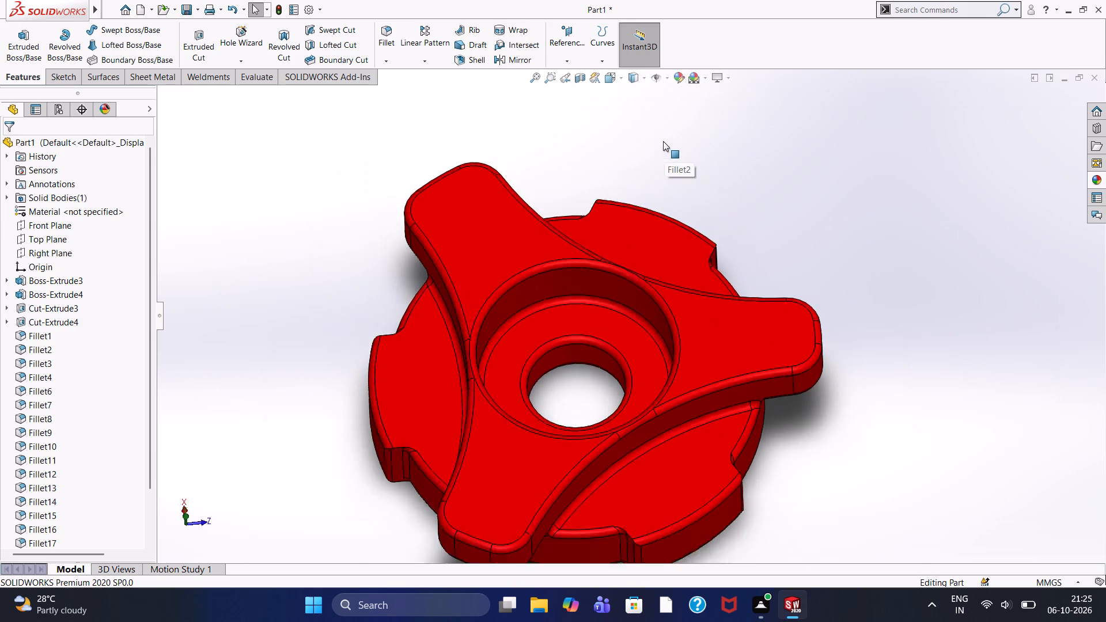
scroll(663, 141, "up", 2)
scroll(596, 329, "up", 1)
scroll(596, 329, "down", 1)
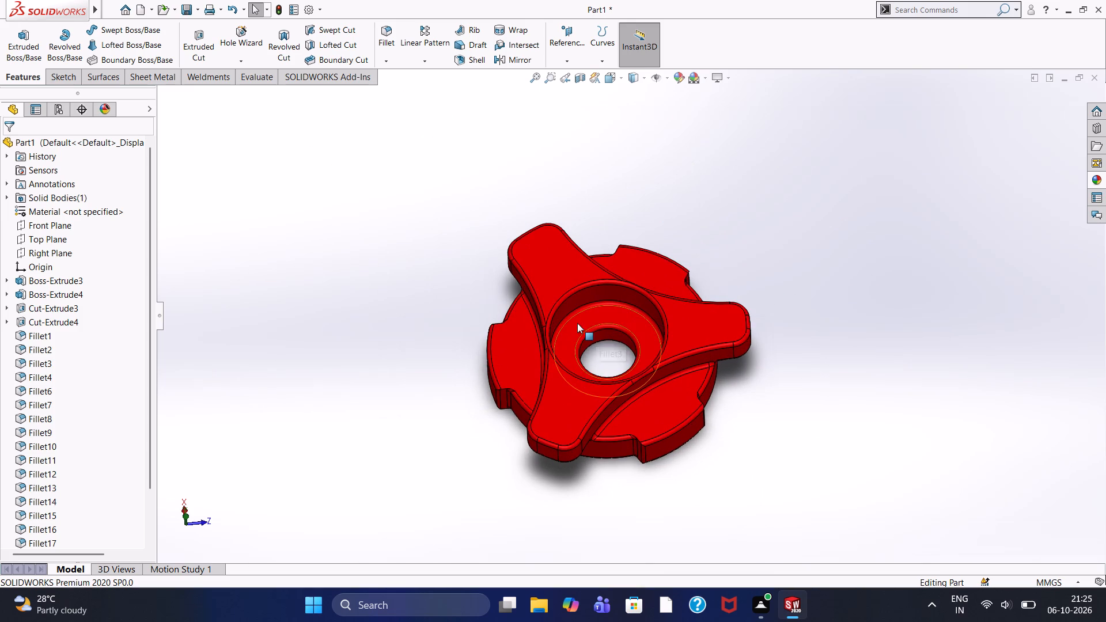
scroll(577, 323, "up", 1)
scroll(667, 356, "down", 3)
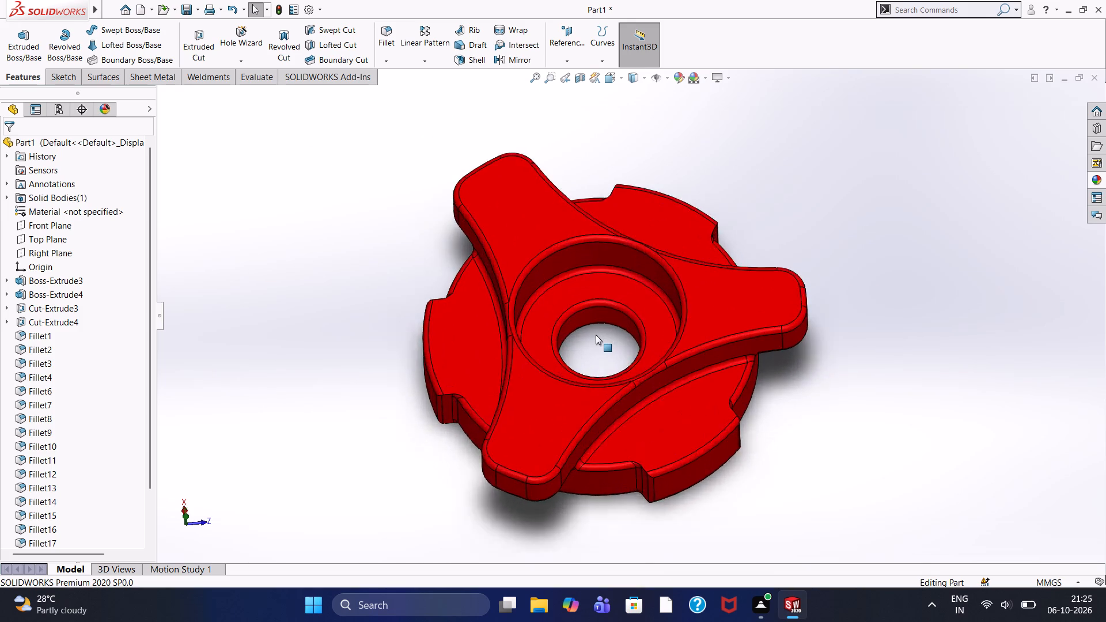
scroll(596, 335, "down", 2)
scroll(594, 332, "up", 3)
scroll(594, 332, "down", 2)
scroll(622, 358, "up", 1)
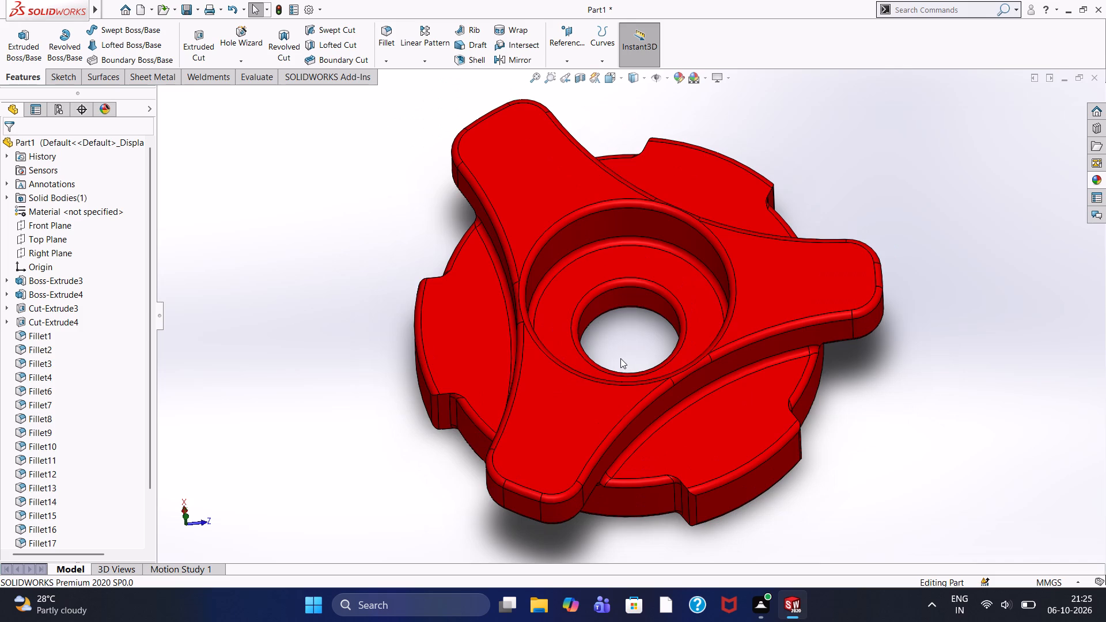
scroll(662, 367, "up", 2)
scroll(641, 327, "down", 4)
scroll(641, 327, "up", 4)
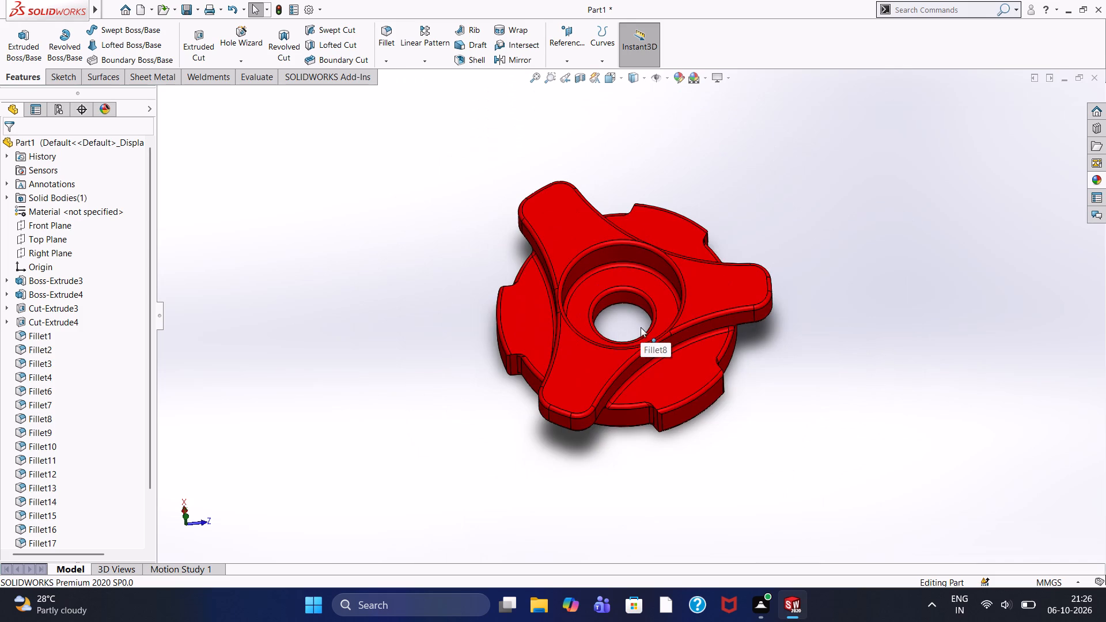
scroll(641, 327, "up", 3)
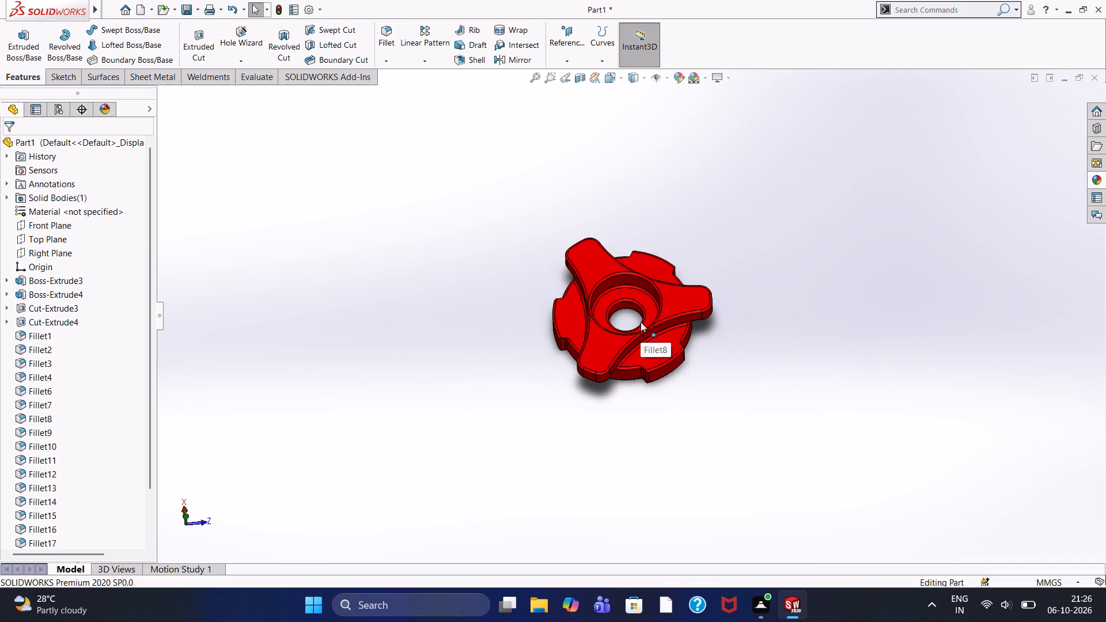
Examine the knob's stepped central recess, through hole and surrounding edge fillets up close.
scroll(605, 314, "down", 5)
scroll(652, 323, "down", 1)
scroll(652, 323, "up", 1)
scroll(652, 323, "down", 2)
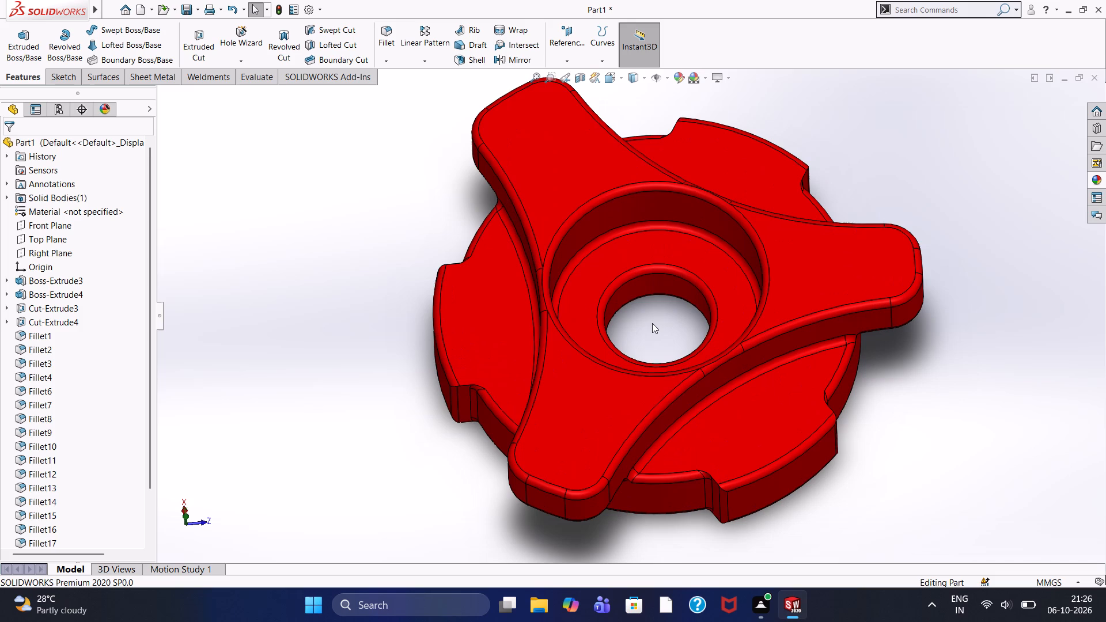
scroll(652, 323, "down", 2)
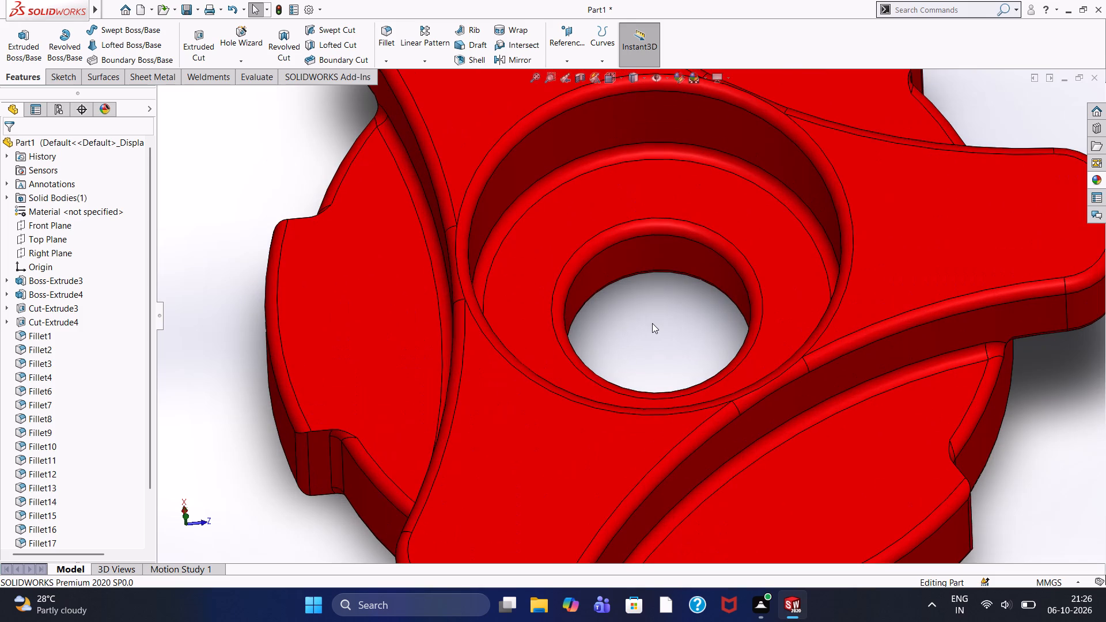
scroll(652, 323, "down", 2)
scroll(647, 320, "up", 1)
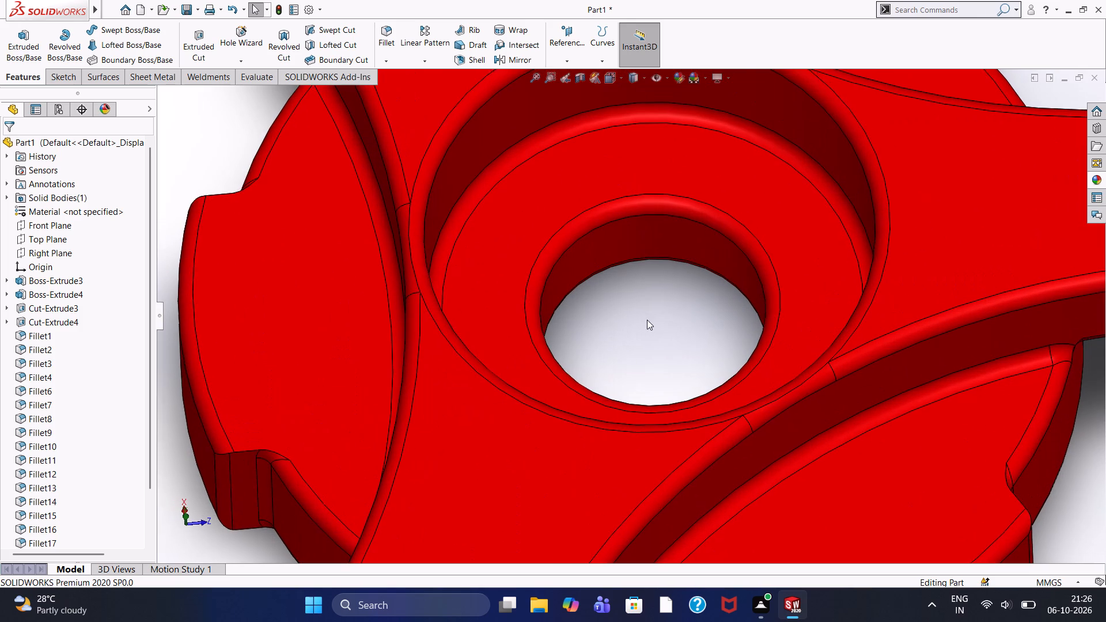
scroll(647, 320, "down", 2)
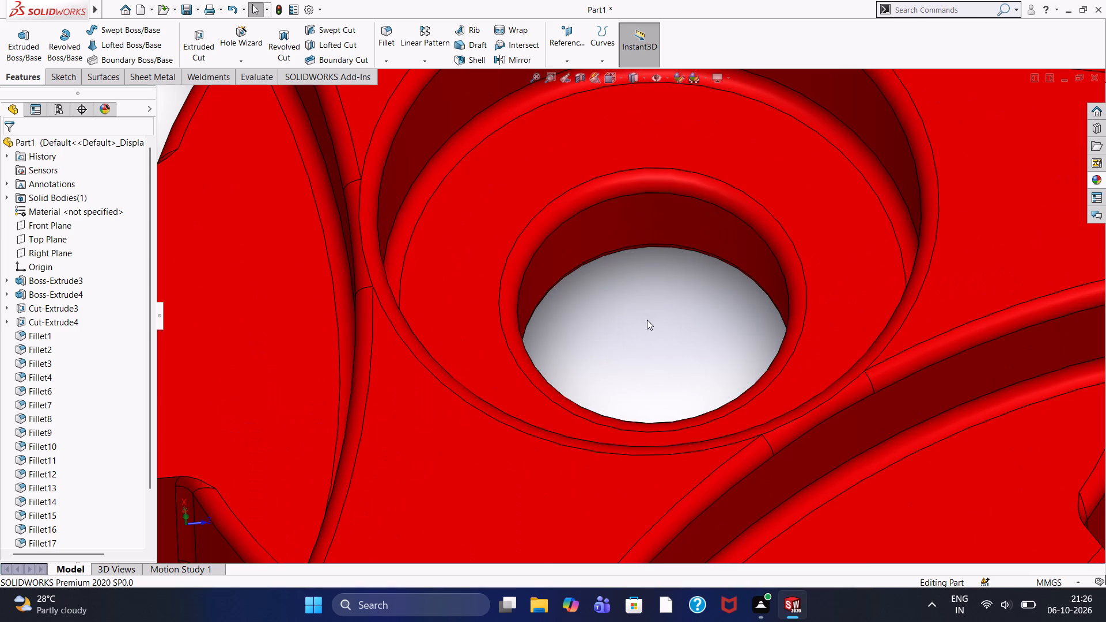
scroll(647, 320, "down", 3)
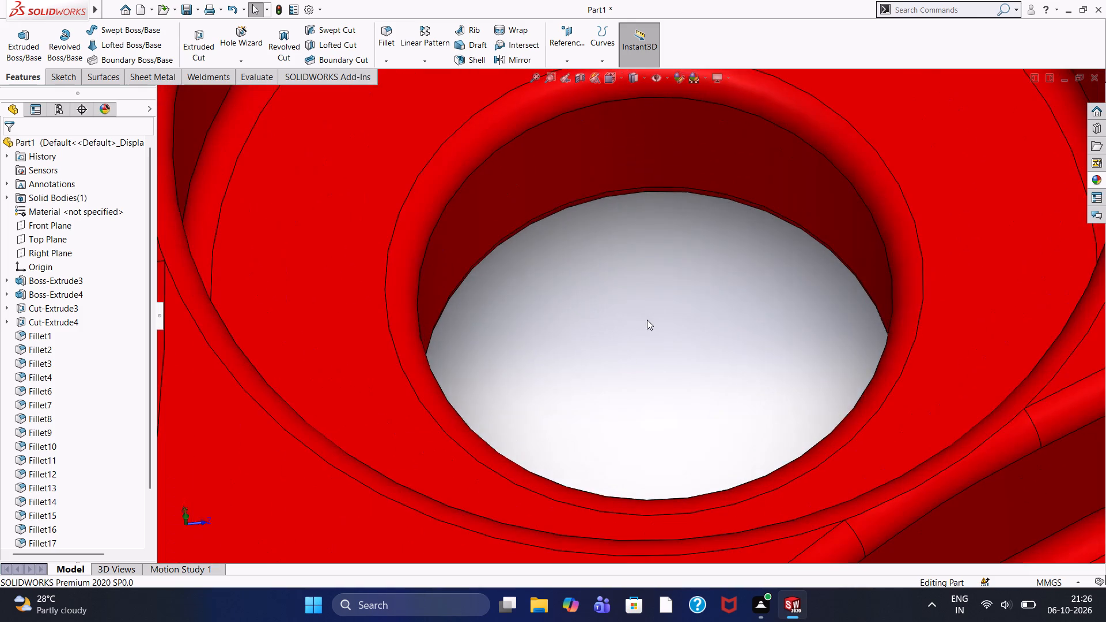
scroll(647, 320, "up", 3)
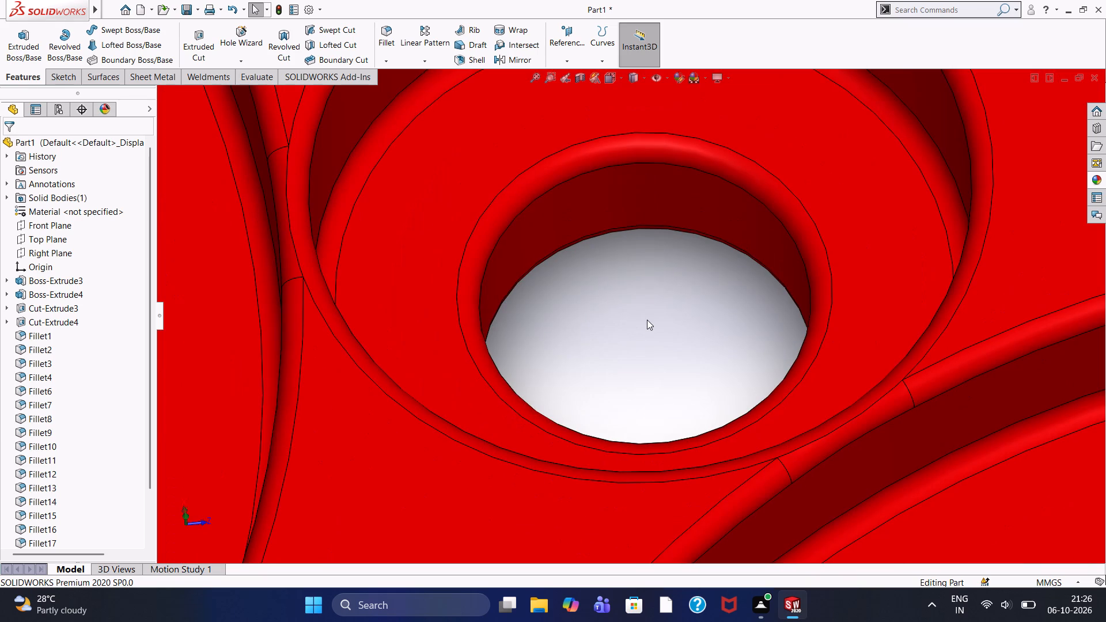
scroll(647, 320, "down", 2)
scroll(647, 320, "up", 2)
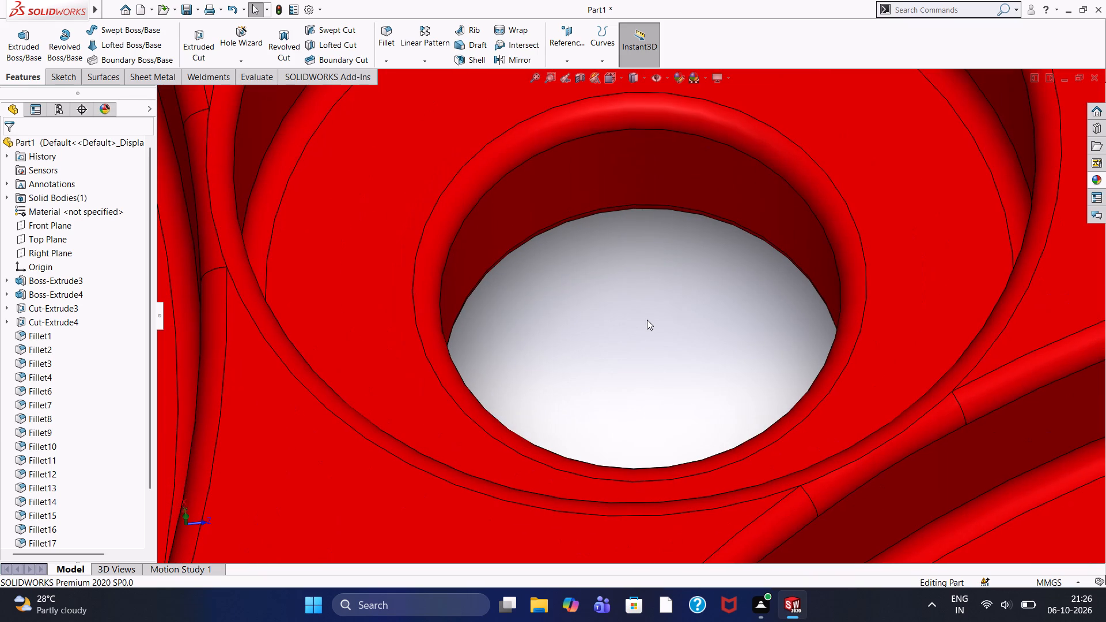
scroll(647, 320, "up", 2)
scroll(647, 320, "down", 1)
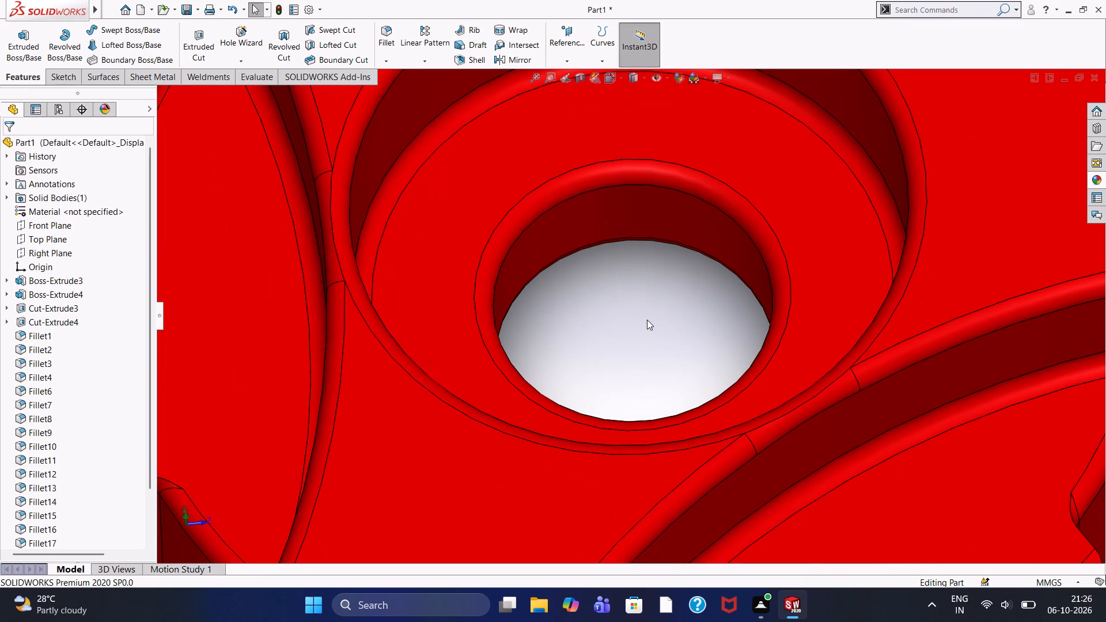
scroll(647, 320, "down", 2)
scroll(647, 320, "up", 3)
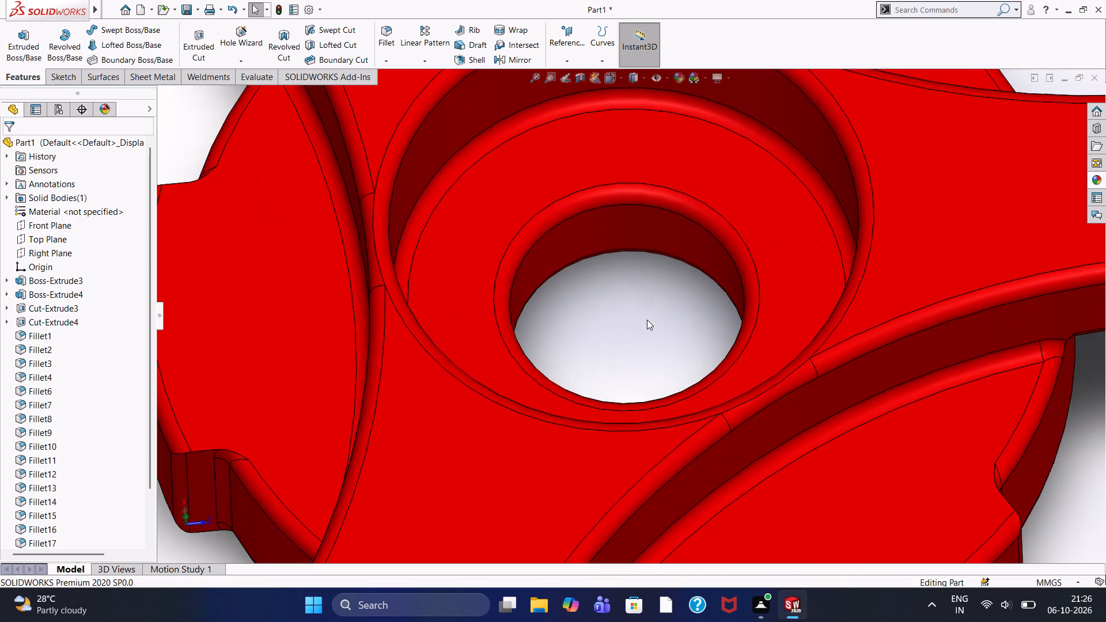
scroll(647, 320, "down", 1)
scroll(647, 320, "up", 3)
scroll(647, 320, "down", 2)
scroll(647, 320, "up", 1)
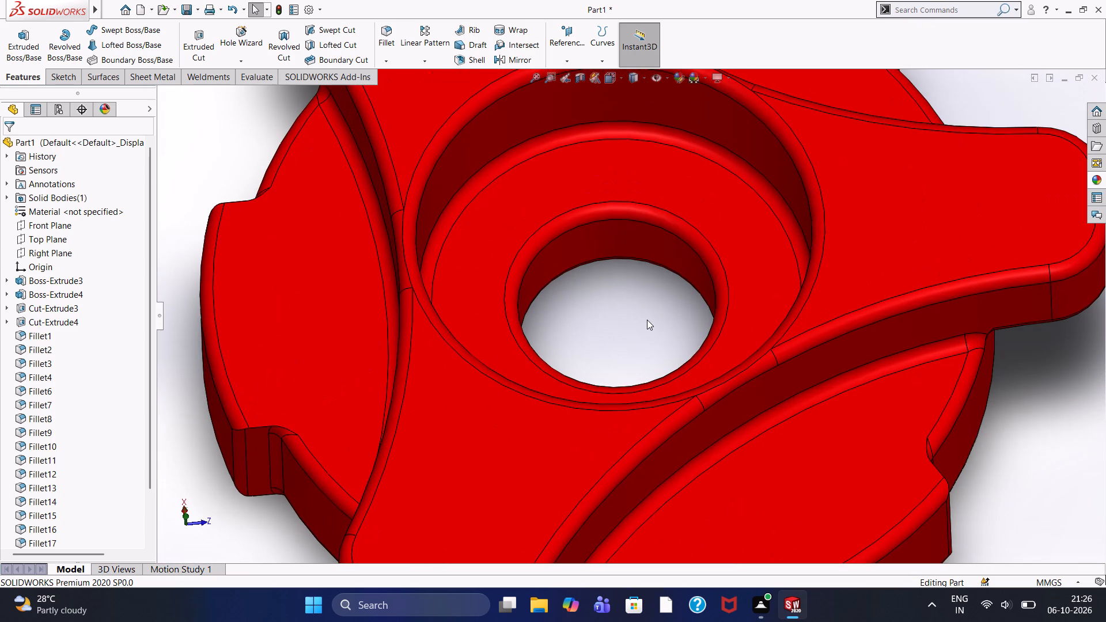
scroll(647, 320, "down", 2)
scroll(647, 320, "up", 4)
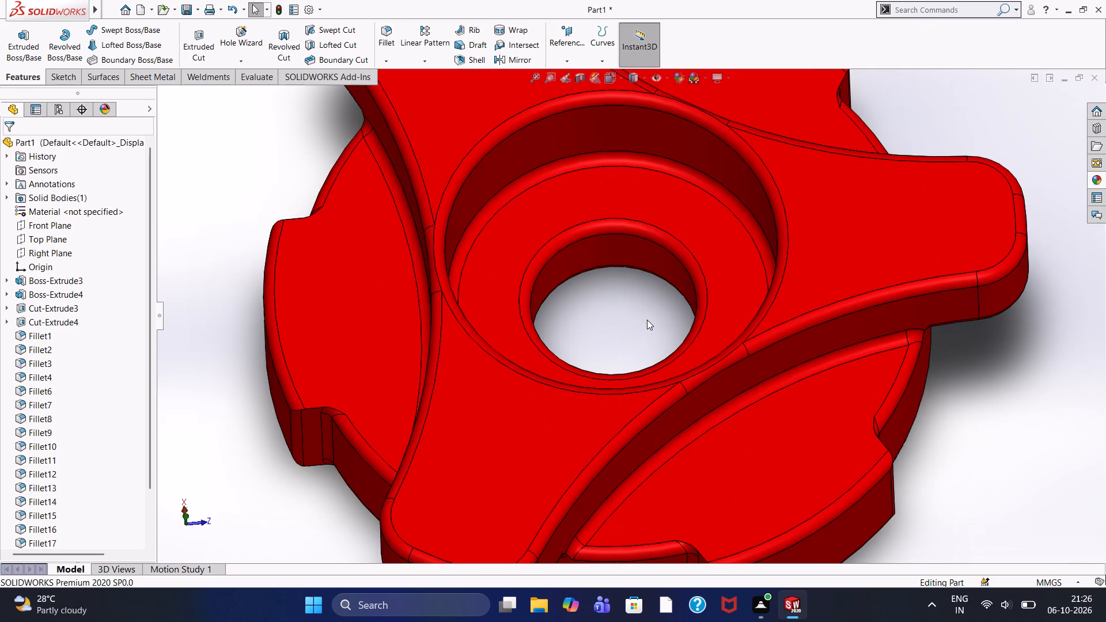
Review the whole knob from above, checking the three arms against the notched base disc.
scroll(647, 320, "down", 2)
scroll(647, 320, "up", 2)
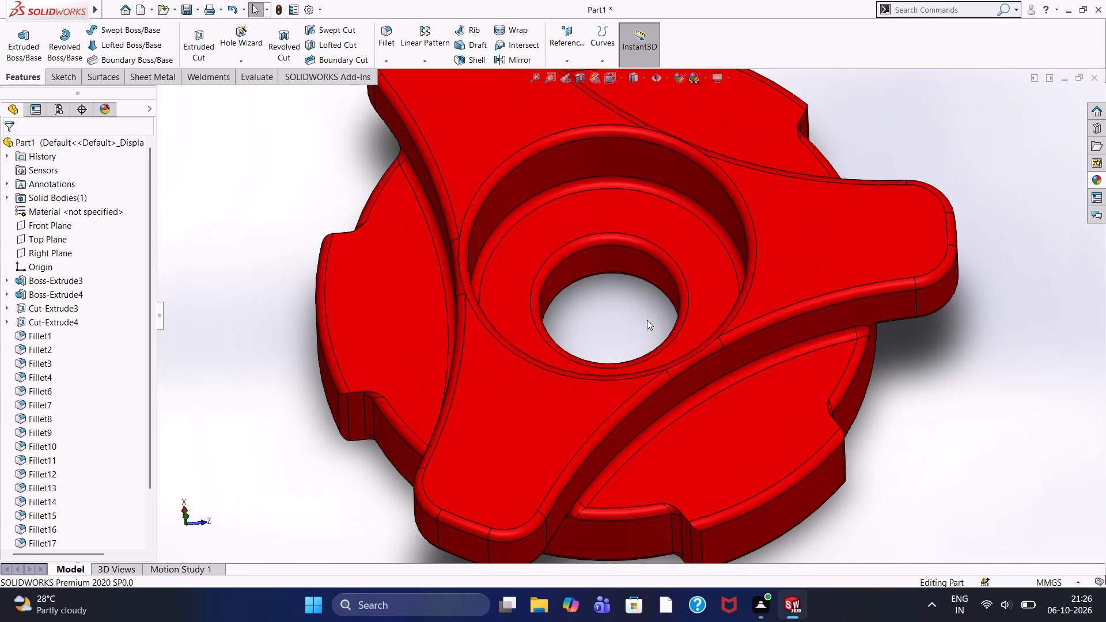
scroll(647, 320, "up", 1)
scroll(647, 320, "down", 2)
scroll(647, 320, "up", 2)
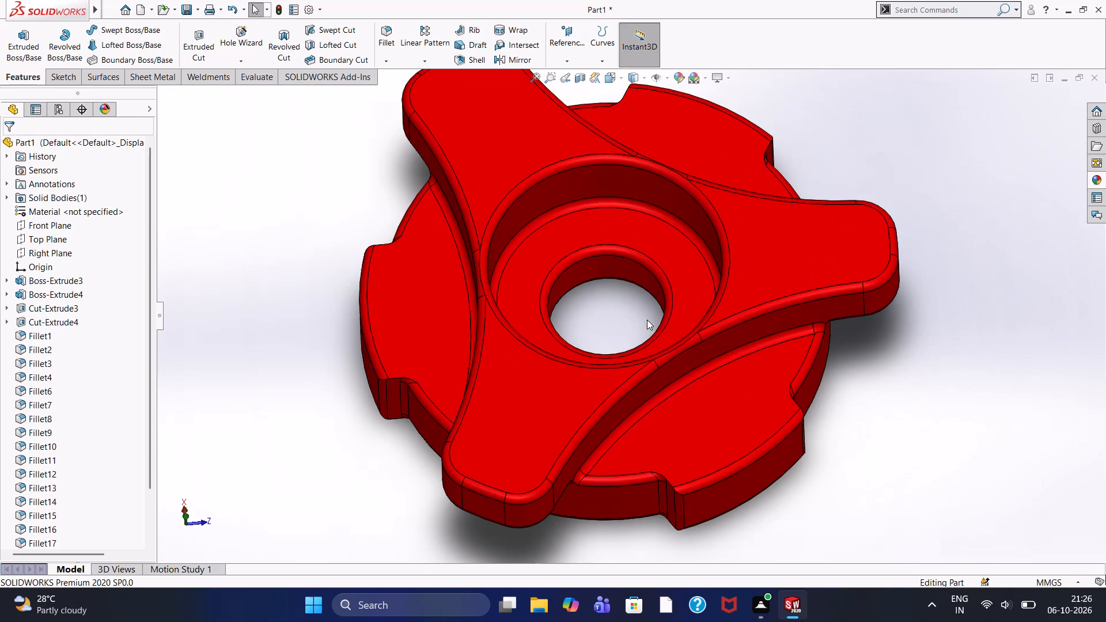
scroll(646, 318, "down", 1)
scroll(646, 318, "up", 3)
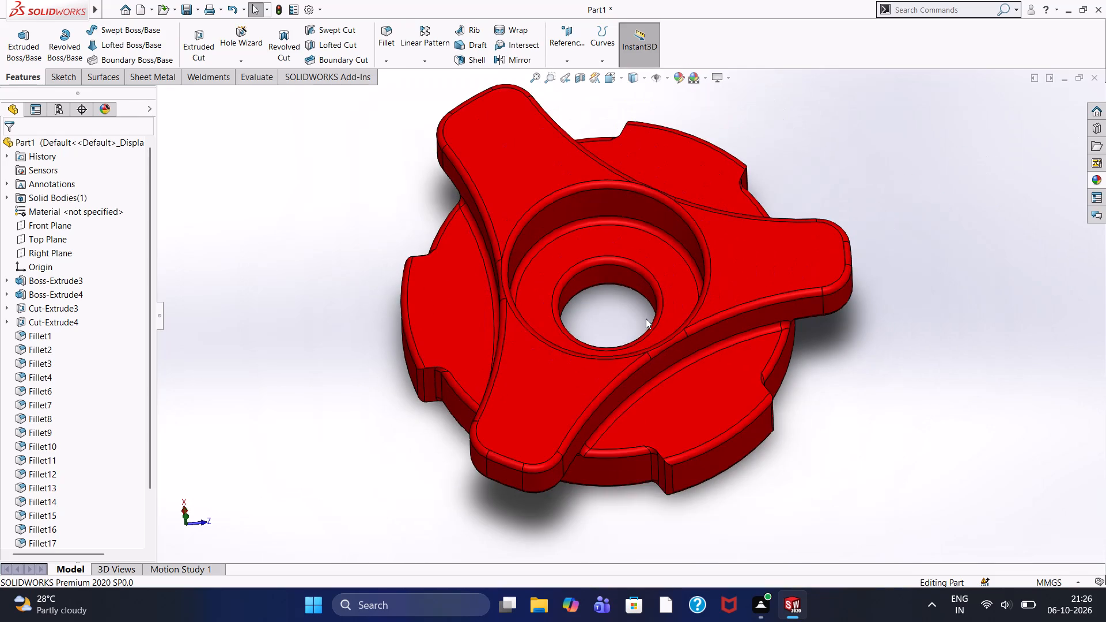
scroll(646, 318, "down", 1)
scroll(646, 318, "up", 1)
scroll(646, 318, "down", 1)
scroll(646, 318, "up", 1)
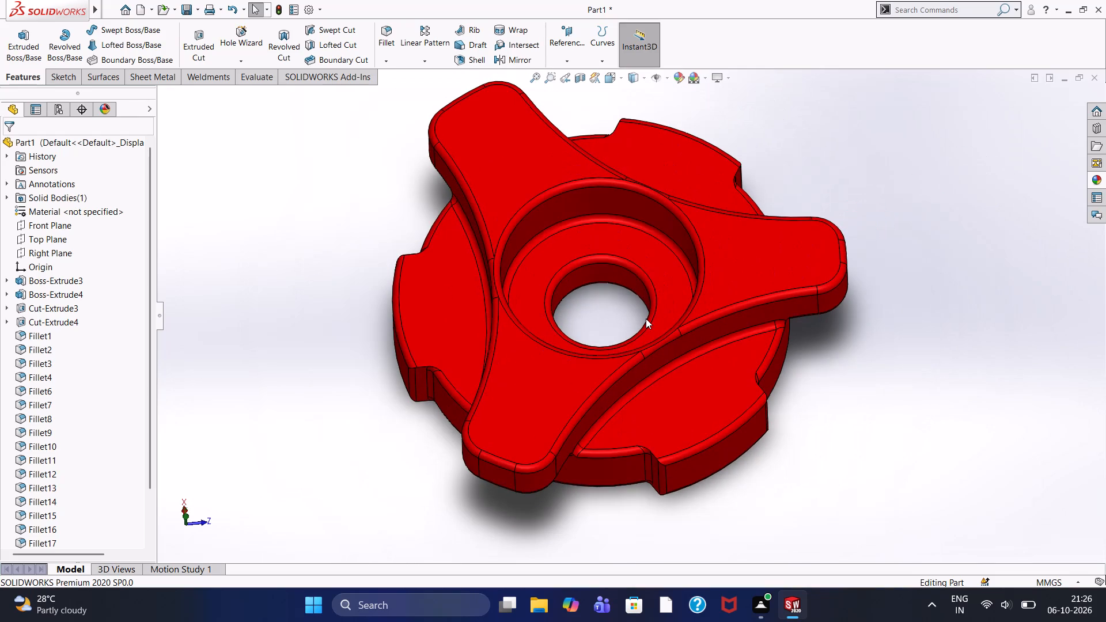
scroll(646, 318, "down", 1)
scroll(646, 318, "up", 2)
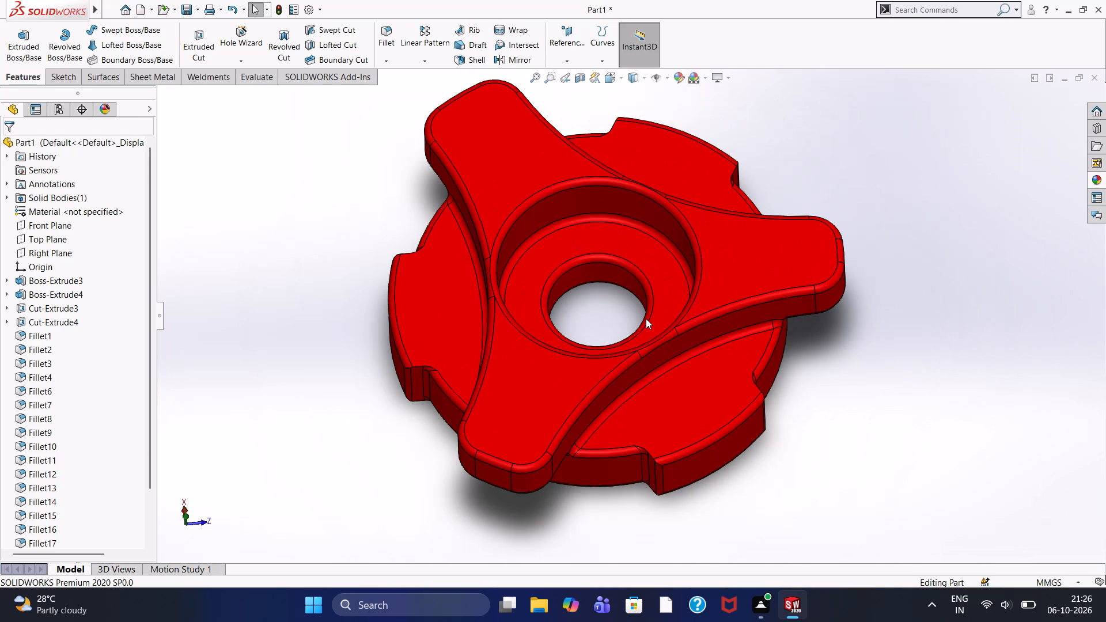
scroll(646, 318, "down", 2)
scroll(646, 318, "up", 3)
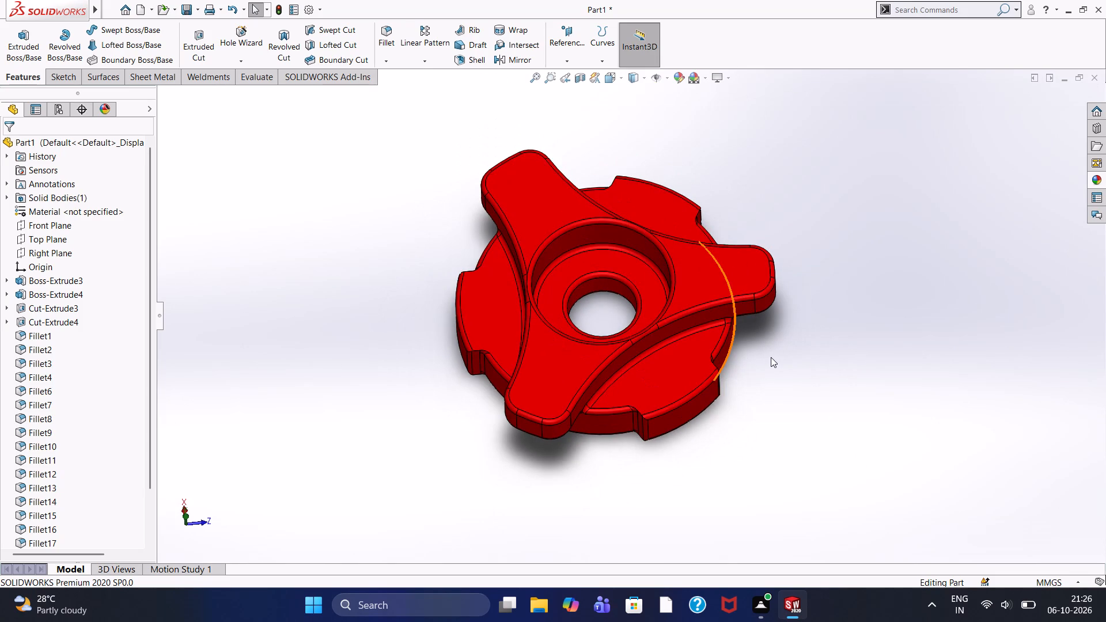
scroll(768, 335, "down", 3)
scroll(766, 335, "up", 4)
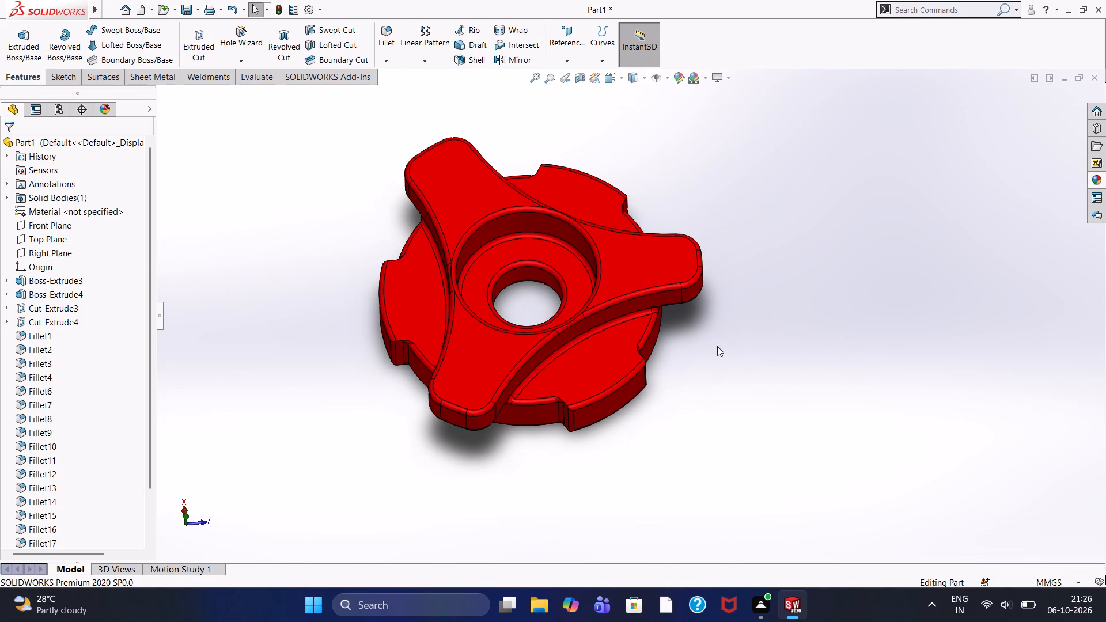
scroll(717, 346, "down", 2)
scroll(717, 346, "up", 1)
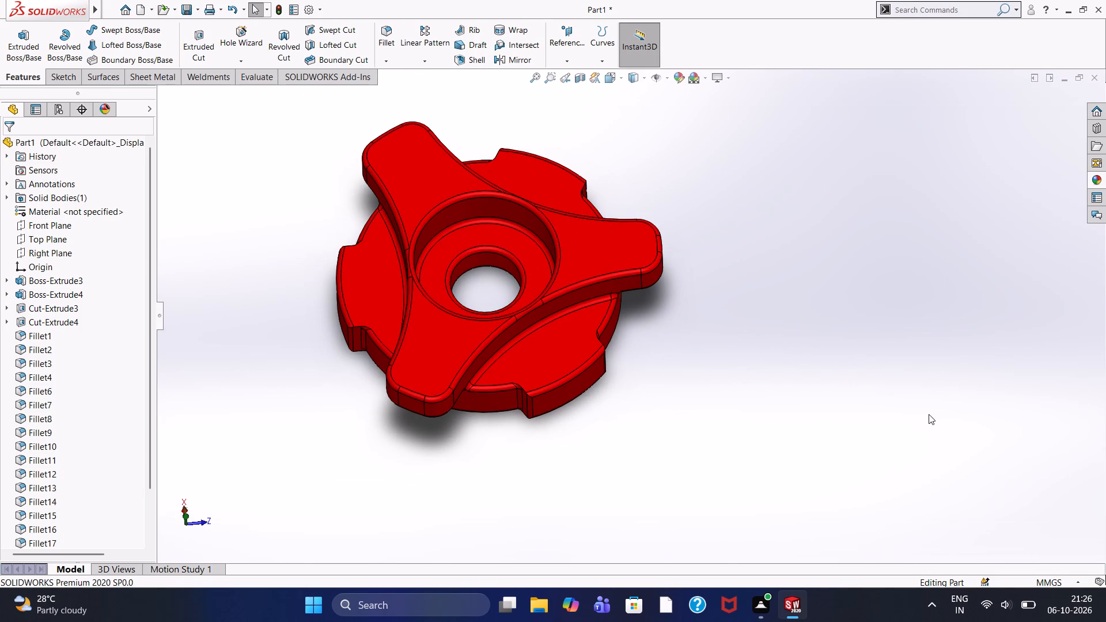
Inspect the knob at oblique angles, checking the arm side walls and the notches in the base rim.
middle_click_drag(691, 310, 744, 266)
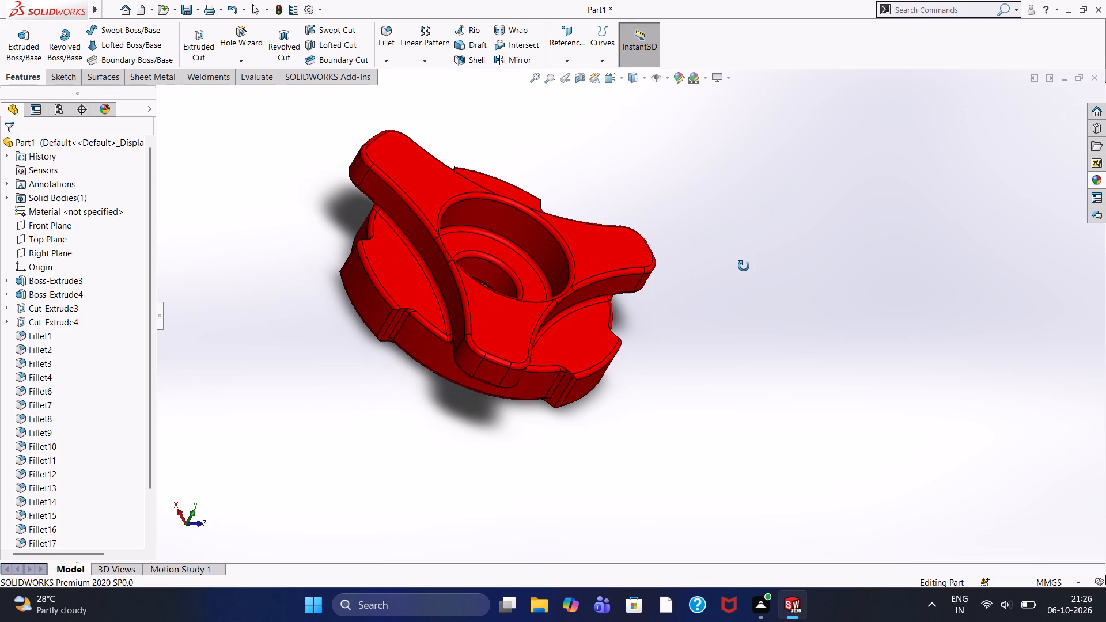
middle_click_drag(744, 266, 747, 358)
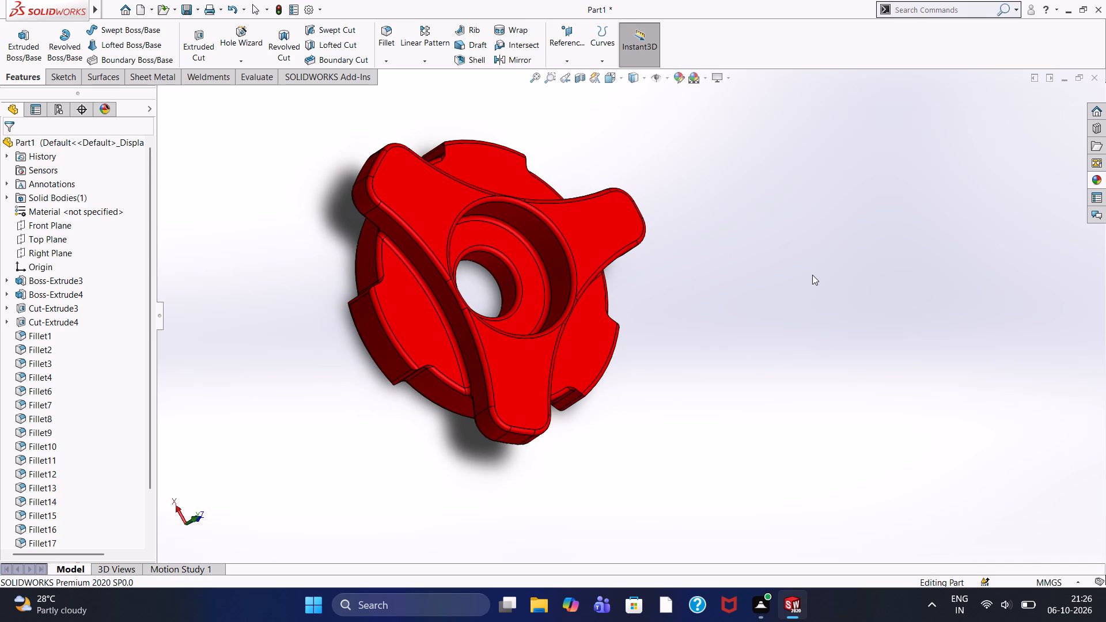
scroll(812, 275, "down", 1)
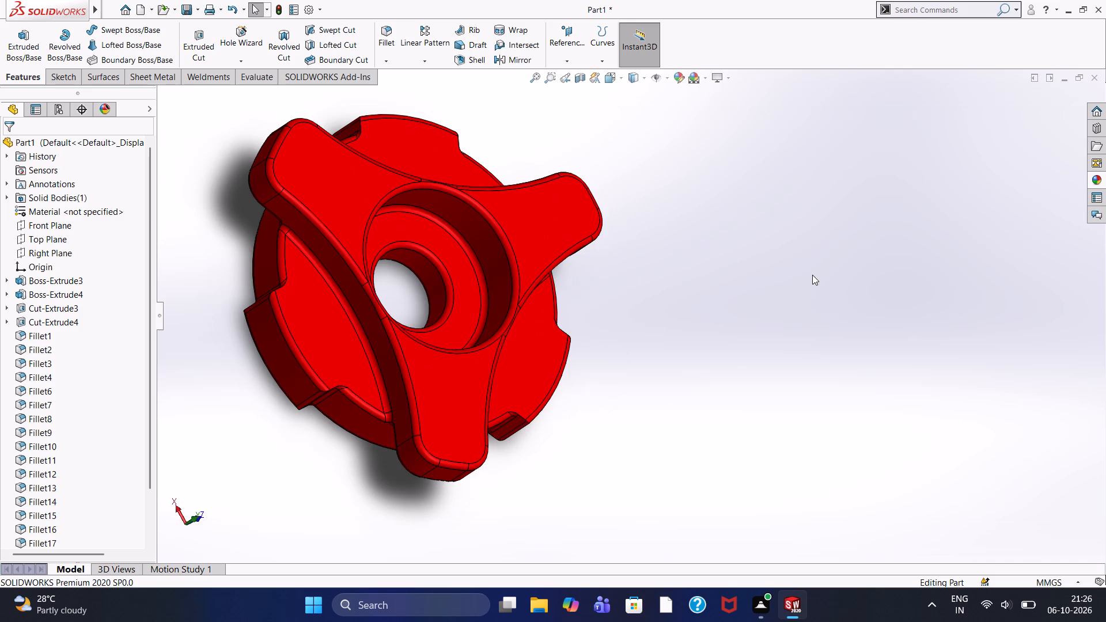
scroll(812, 275, "up", 4)
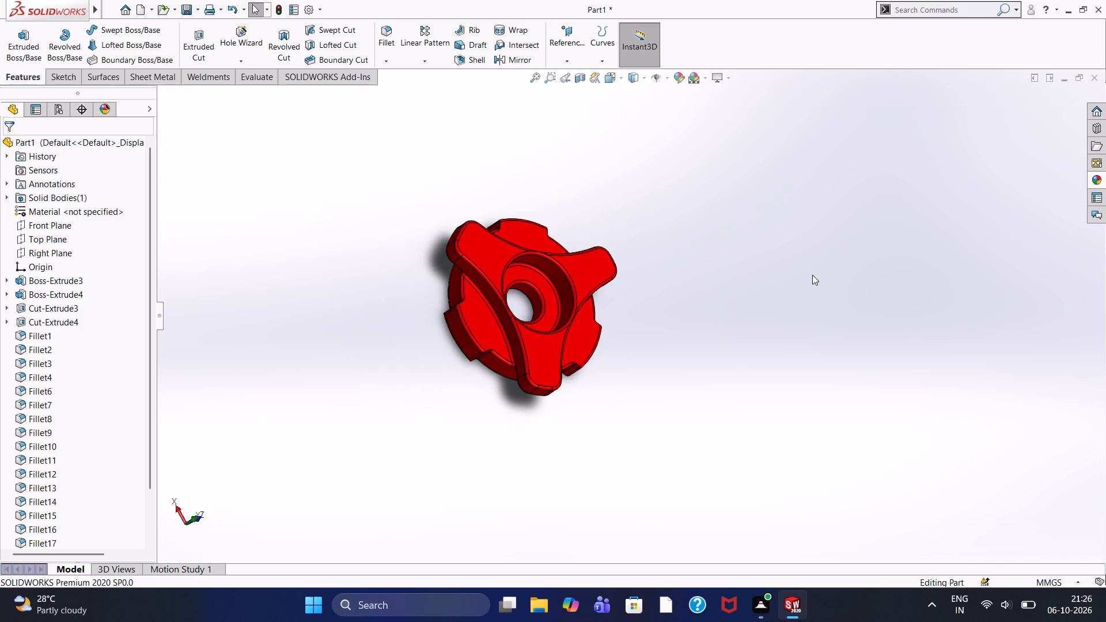
scroll(1072, 344, "up", 1)
middle_click_drag(707, 339, 651, 312)
Examine the stepped central recess, the through hole and their rounded edges up close.
scroll(513, 290, "down", 4)
scroll(574, 297, "down", 7)
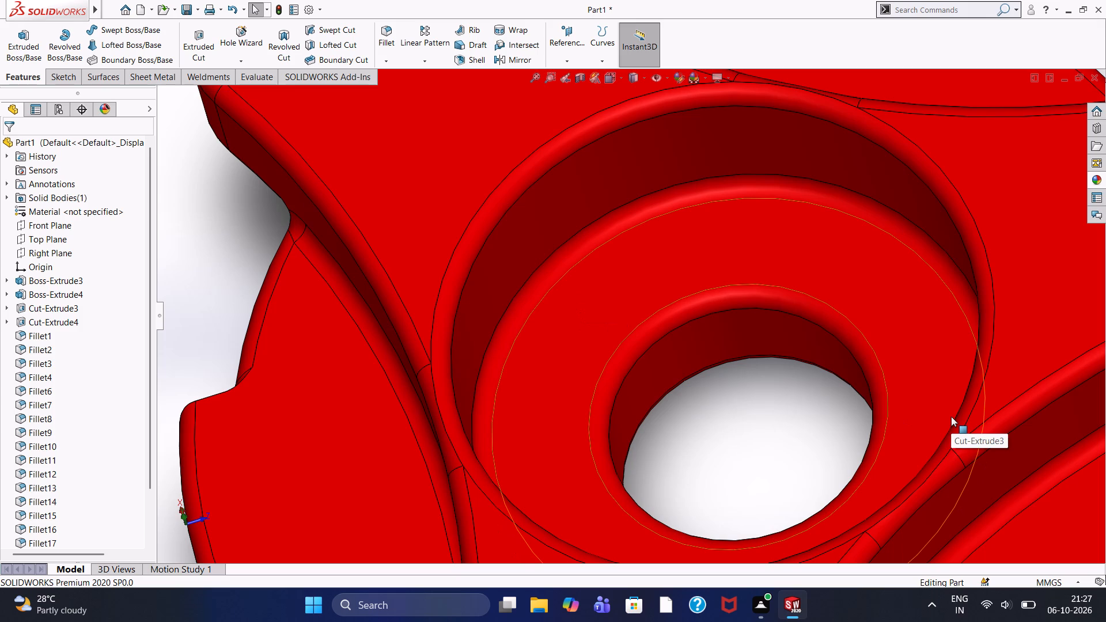
scroll(979, 441, "down", 1)
scroll(974, 438, "up", 2)
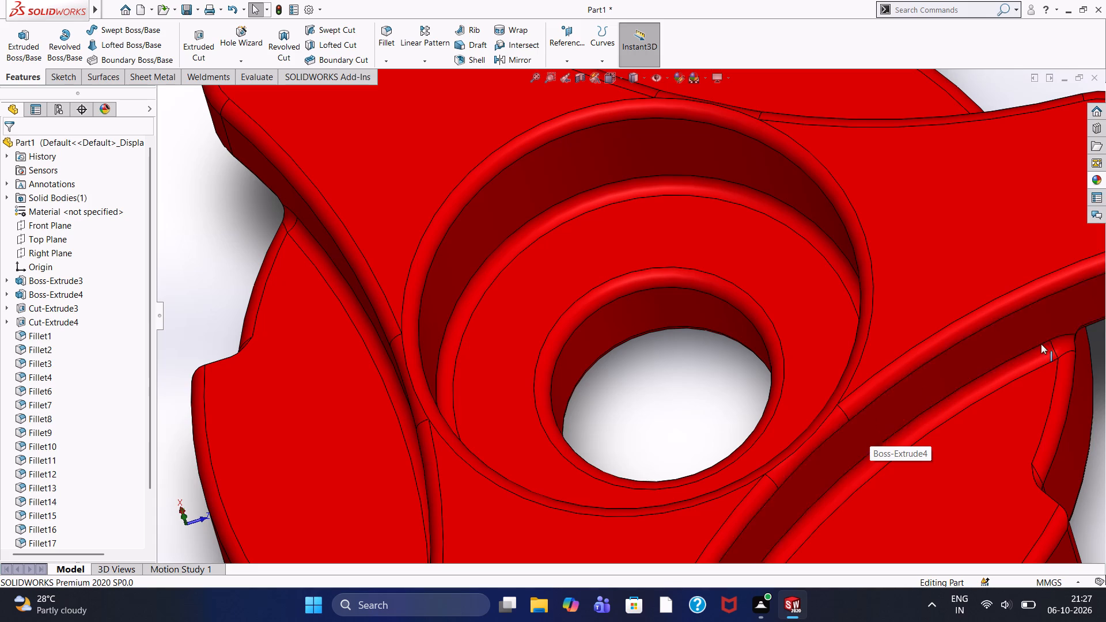
scroll(780, 289, "down", 2)
scroll(780, 289, "up", 3)
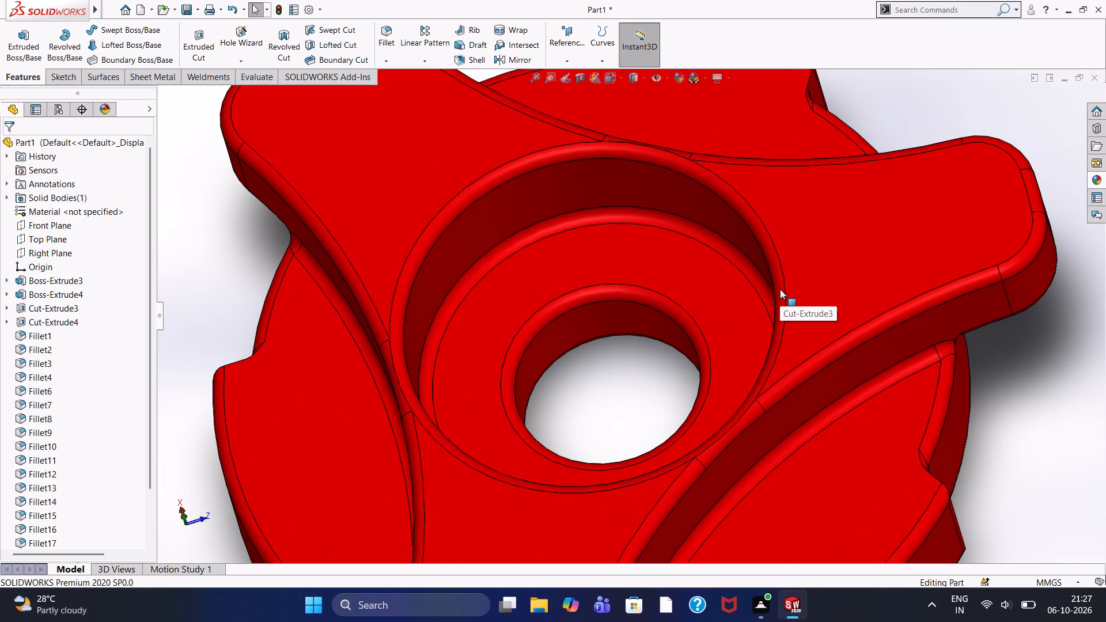
scroll(780, 289, "down", 2)
scroll(780, 289, "up", 2)
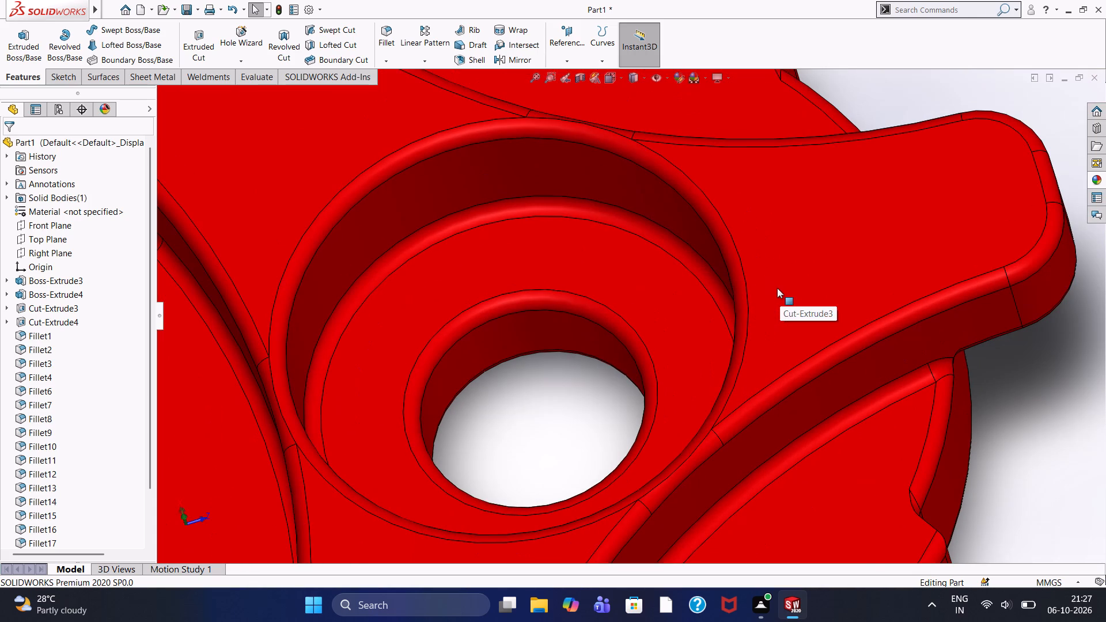
scroll(767, 295, "down", 2)
scroll(767, 295, "up", 2)
scroll(1017, 257, "up", 2)
scroll(1103, 343, "up", 2)
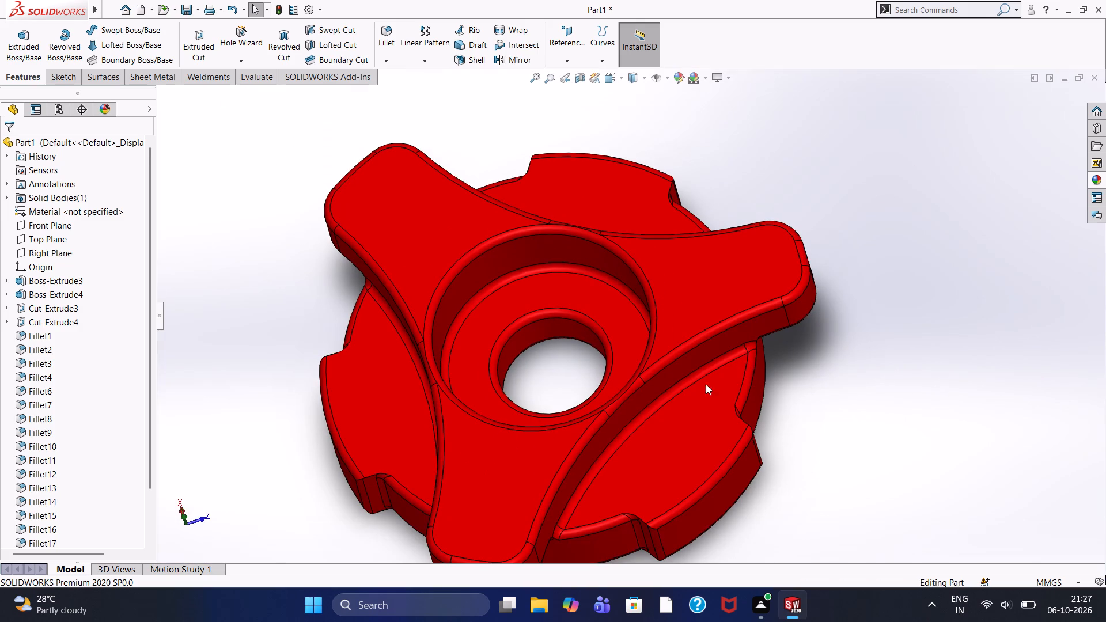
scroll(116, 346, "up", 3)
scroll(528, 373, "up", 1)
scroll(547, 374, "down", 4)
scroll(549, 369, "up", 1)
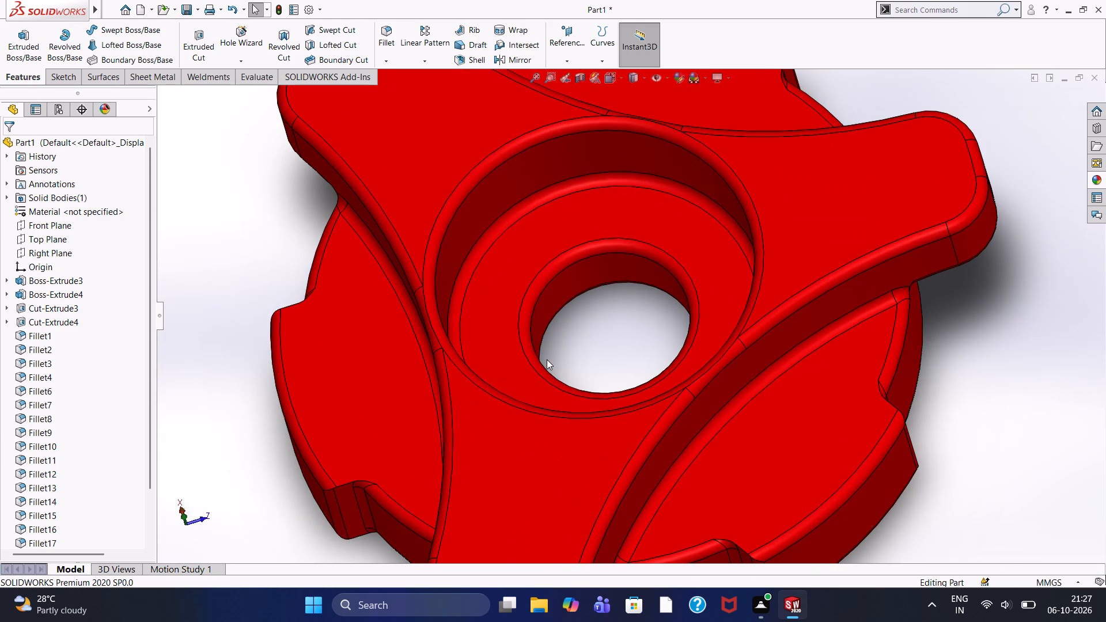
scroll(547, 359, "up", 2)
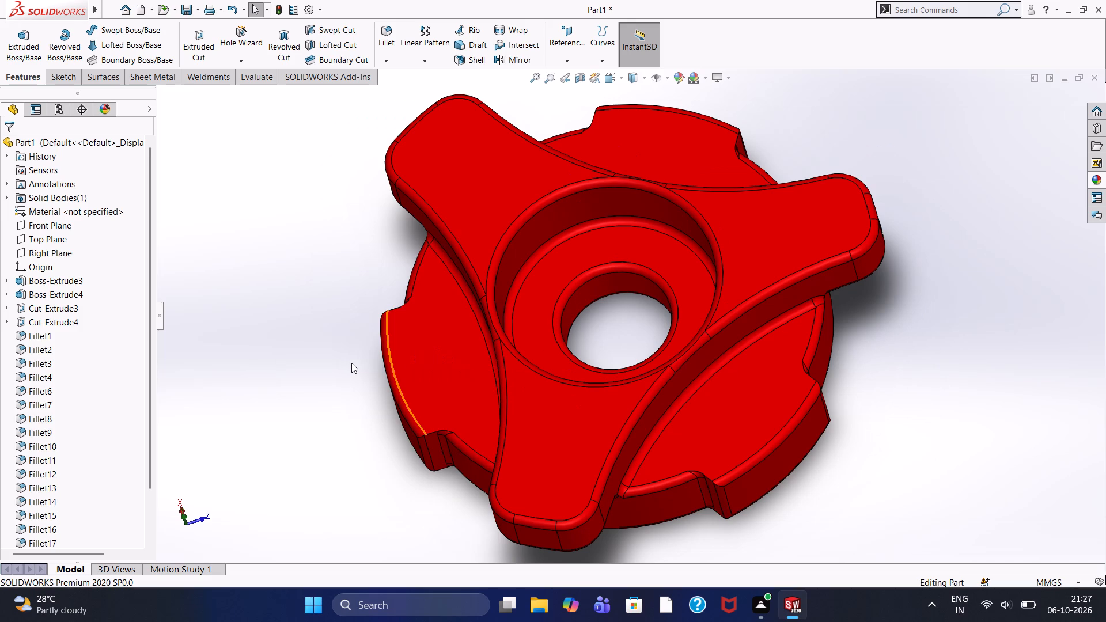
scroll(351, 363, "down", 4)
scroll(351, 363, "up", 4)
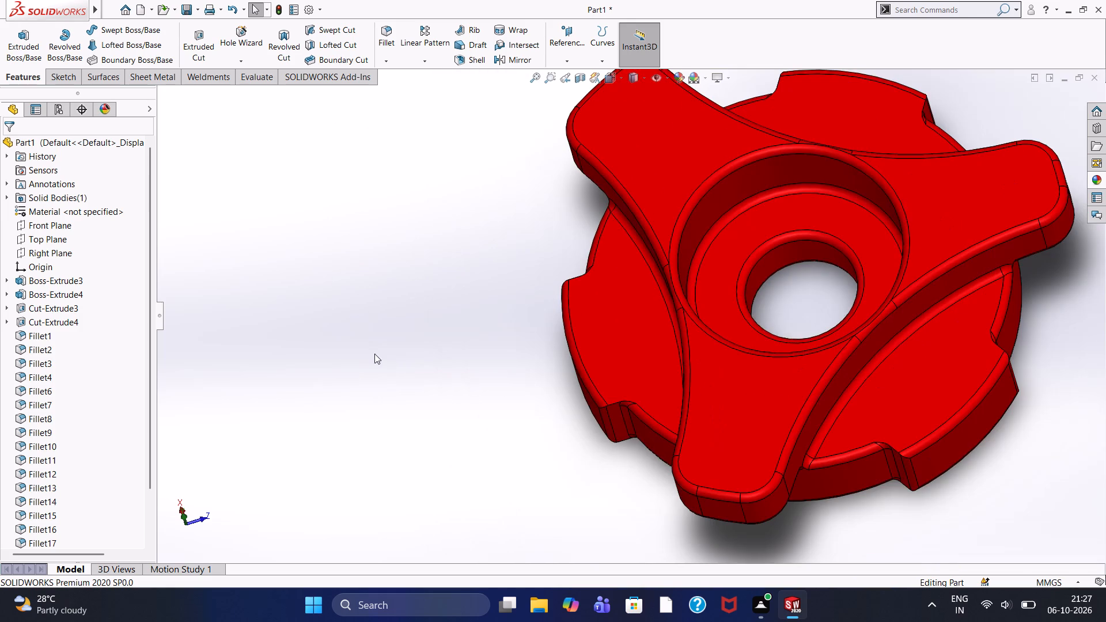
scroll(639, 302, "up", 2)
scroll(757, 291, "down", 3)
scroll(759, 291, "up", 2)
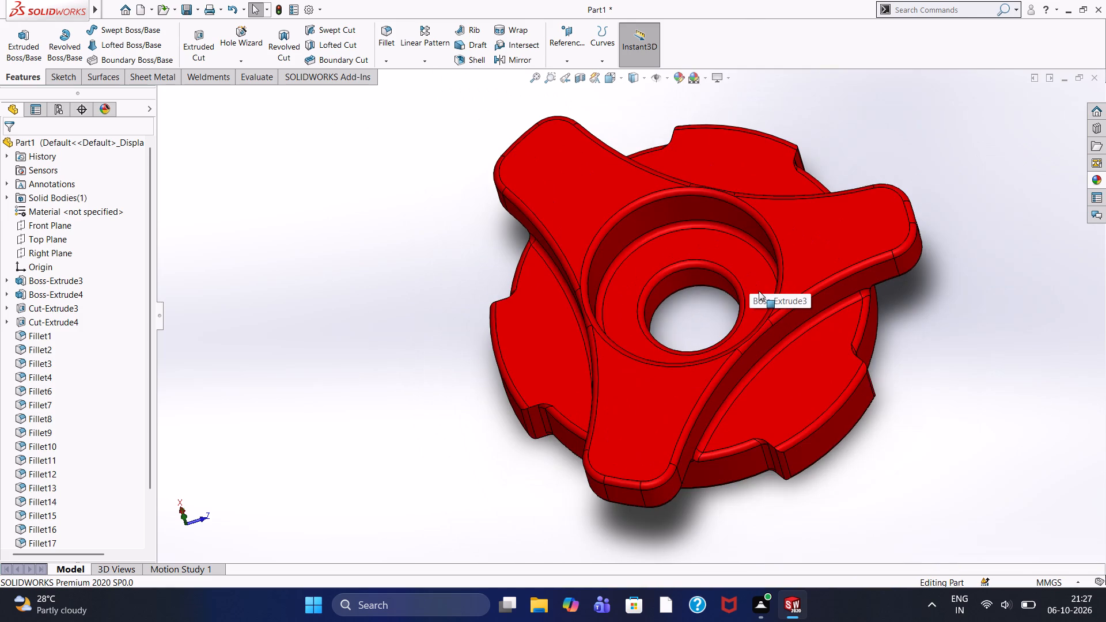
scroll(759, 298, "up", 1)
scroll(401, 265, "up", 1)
Inspect the knob's side profile, checking the thickness of the arms and the base disc.
middle_click_drag(409, 275, 499, 479)
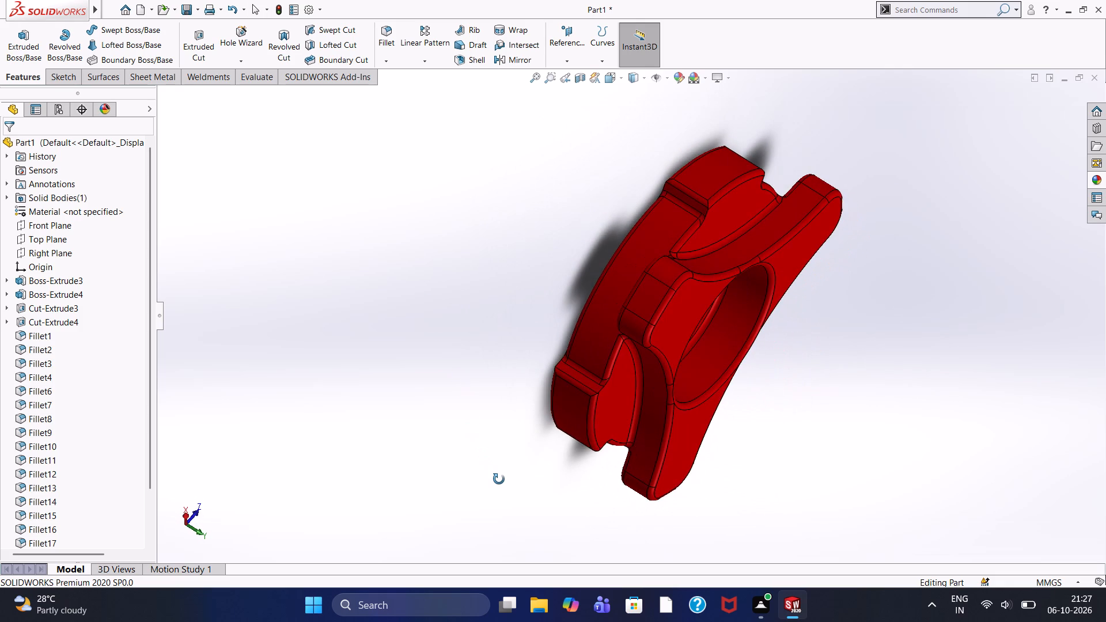
middle_click_drag(499, 479, 432, 324)
middle_click_drag(432, 324, 550, 336)
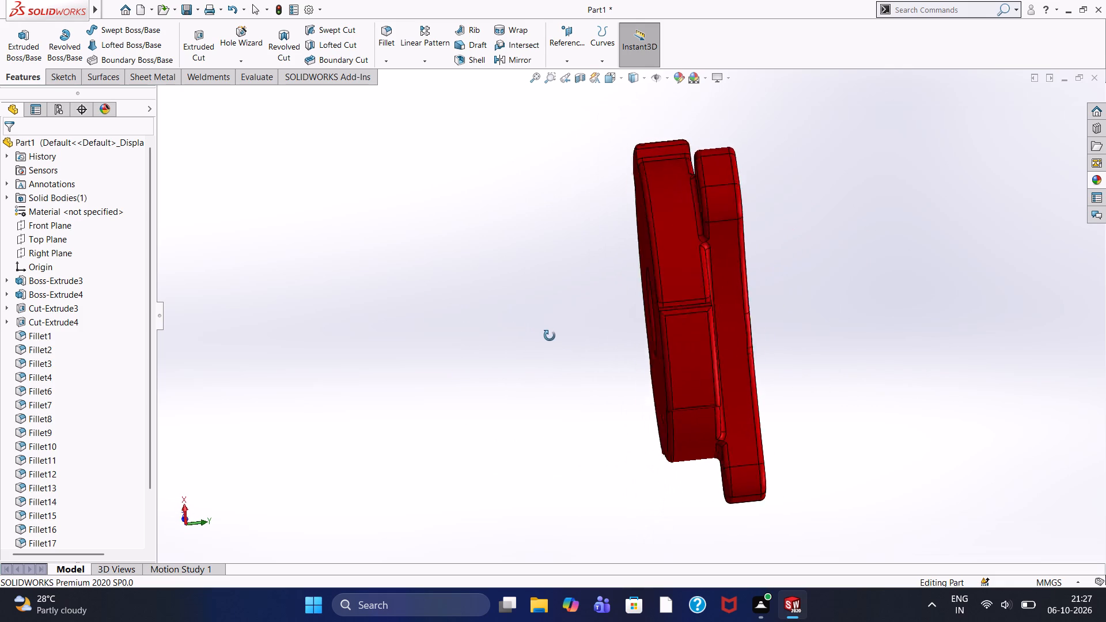
middle_click_drag(550, 336, 568, 352)
middle_click_drag(567, 353, 372, 344)
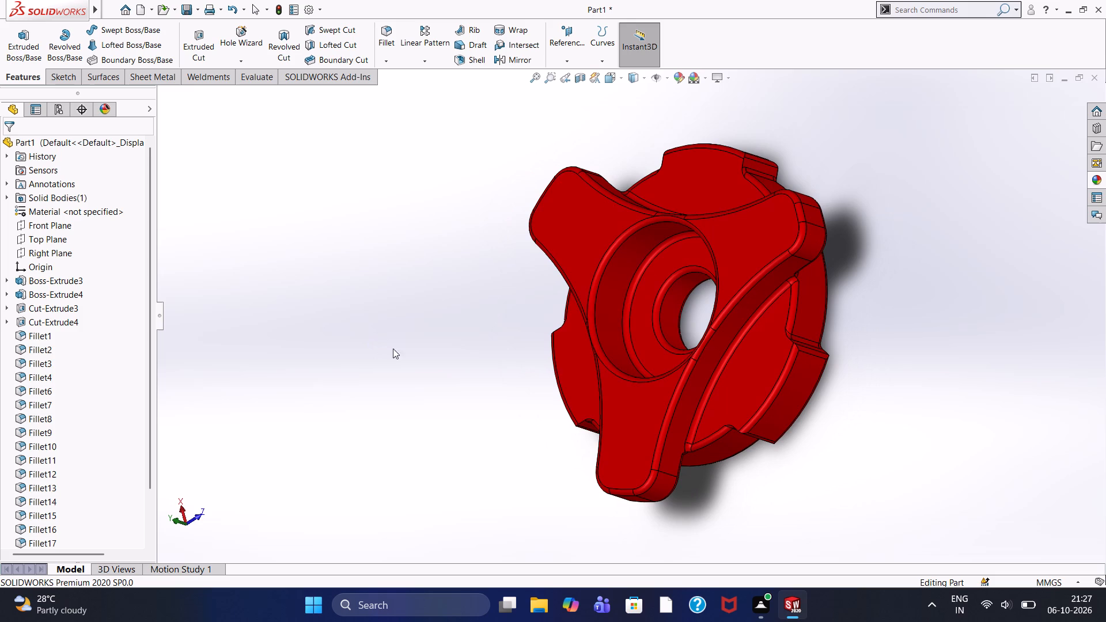
Examine the knob from several oblique angles, checking the arms, central recess, base notches and edge fillets.
scroll(685, 310, "up", 2)
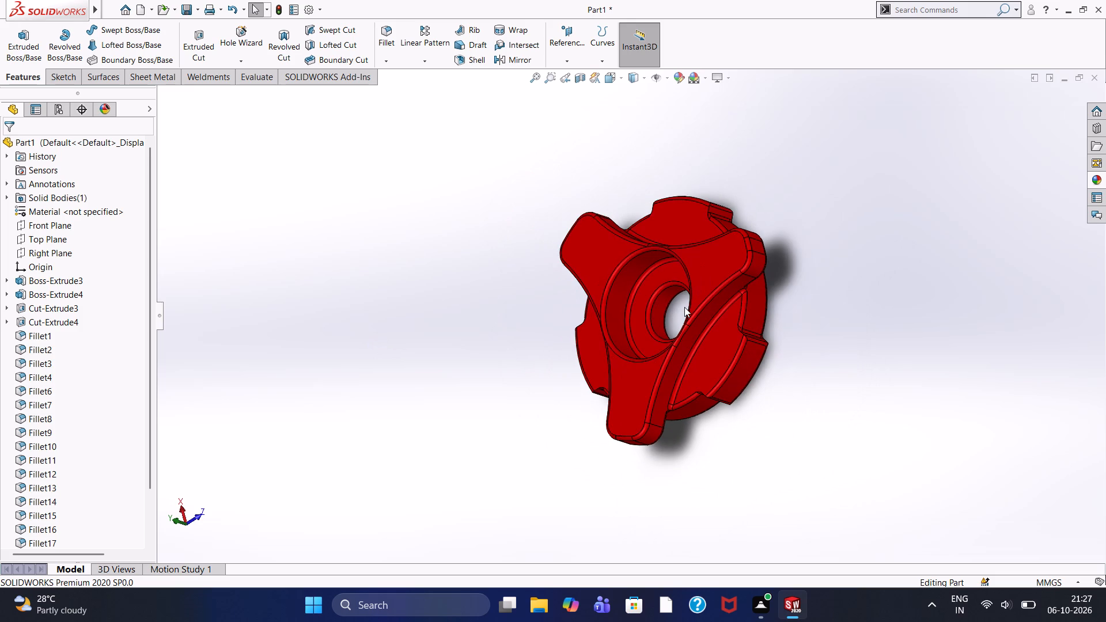
scroll(684, 307, "down", 2)
scroll(637, 294, "up", 1)
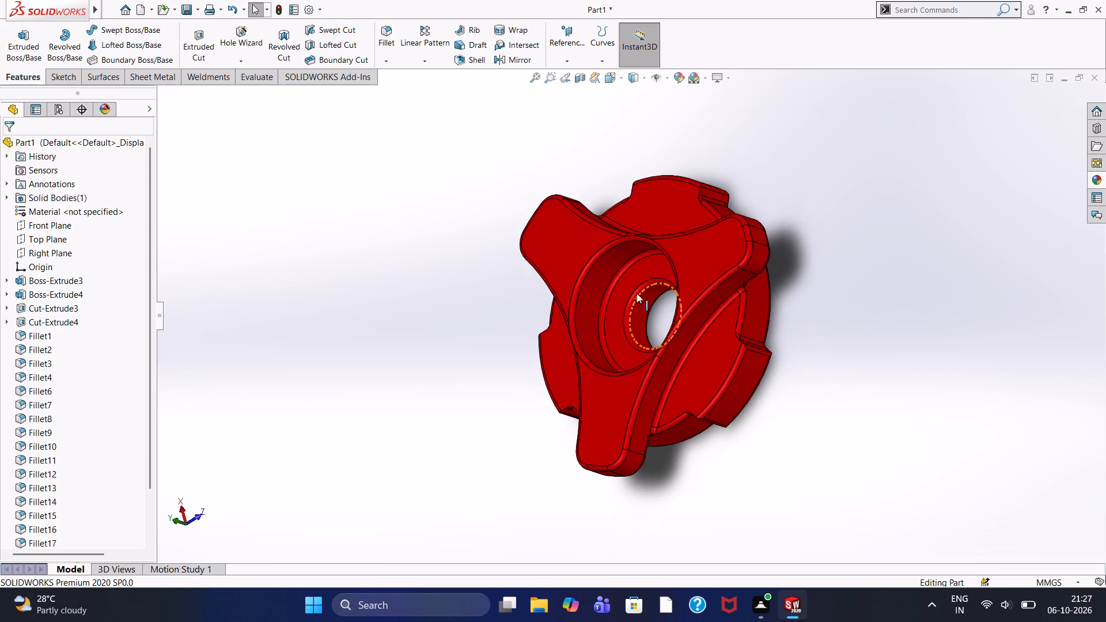
scroll(637, 292, "down", 3)
scroll(428, 332, "up", 1)
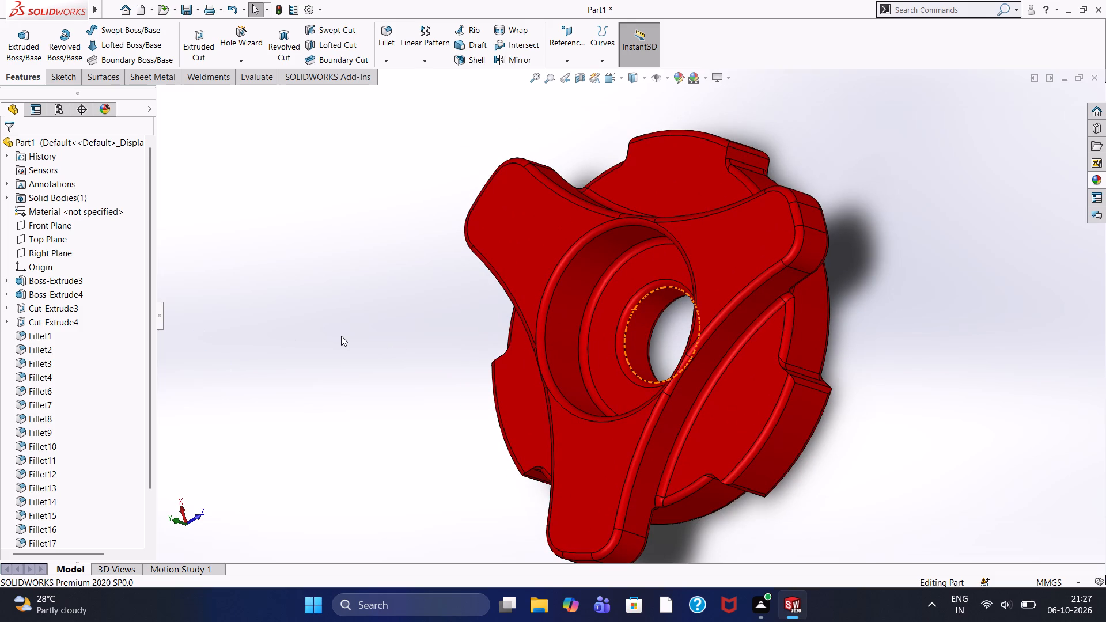
middle_click_drag(342, 336, 359, 356)
scroll(498, 371, "up", 1)
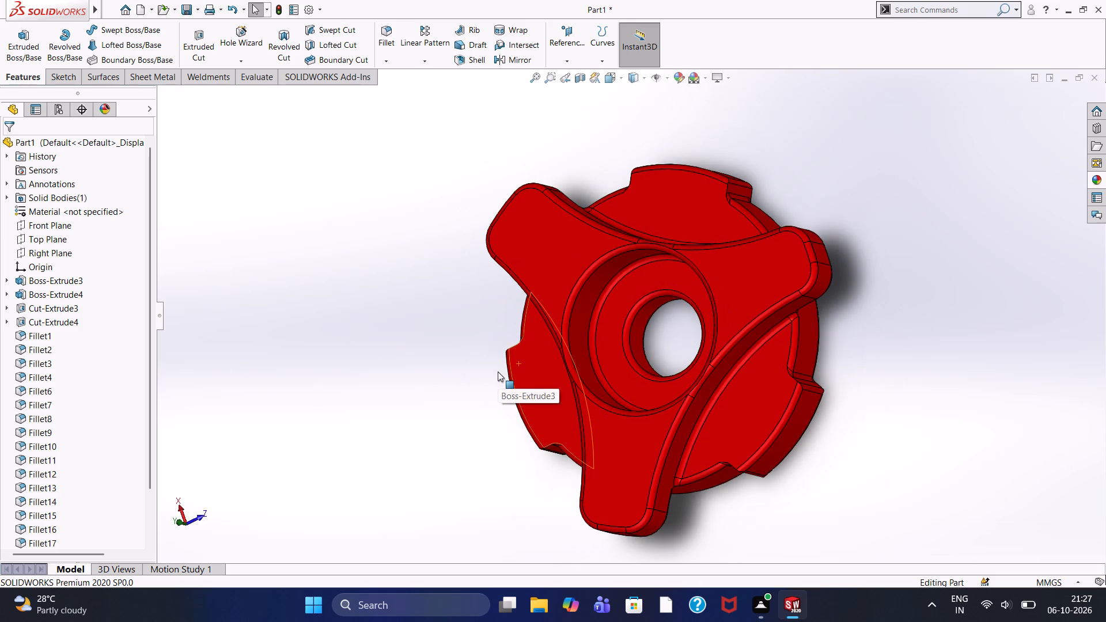
middle_click_drag(434, 301, 512, 352)
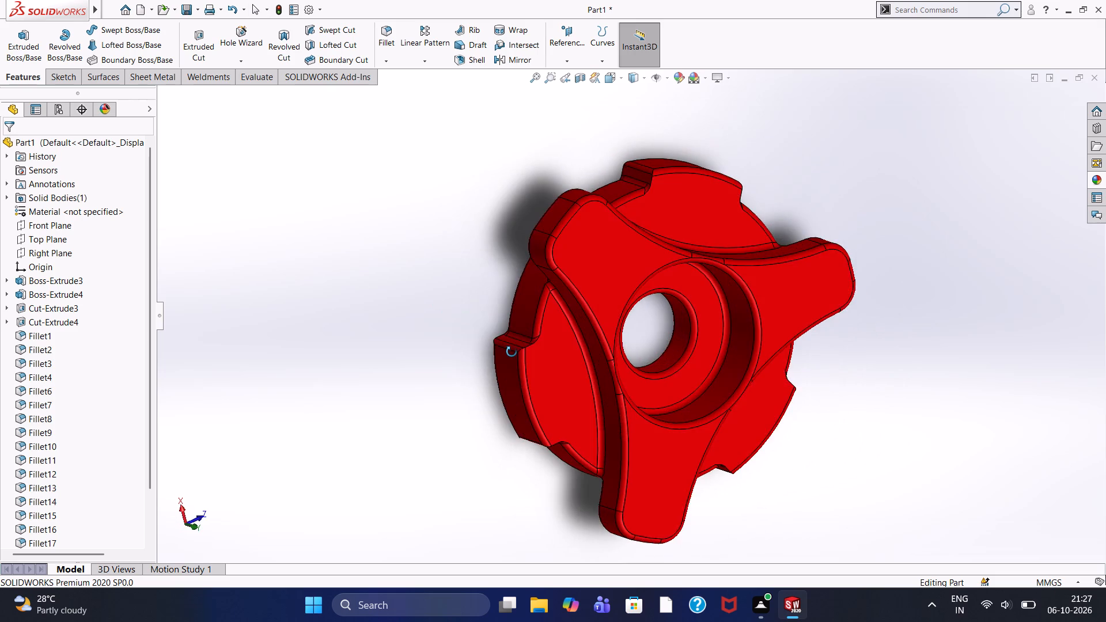
middle_click_drag(512, 352, 555, 285)
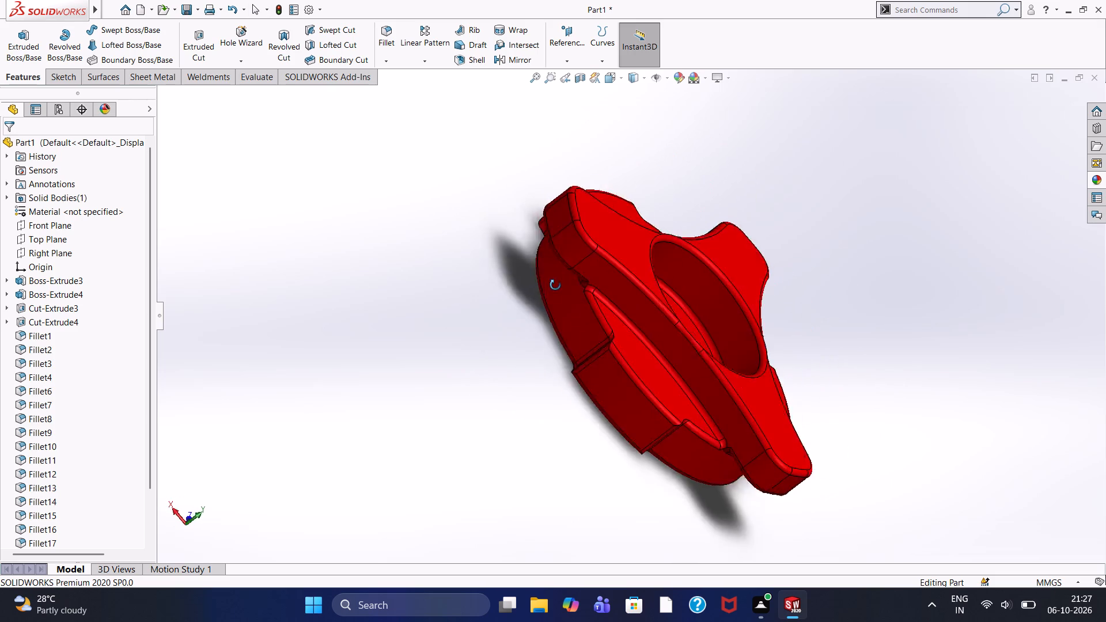
middle_click_drag(555, 285, 532, 298)
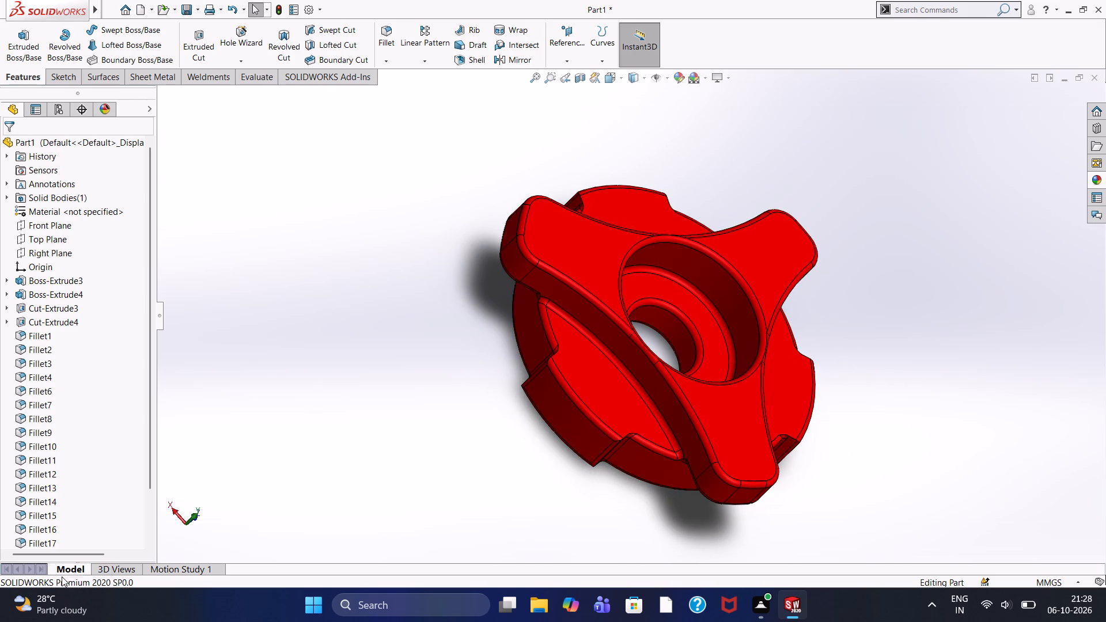
scroll(559, 449, "down", 4)
scroll(577, 449, "up", 6)
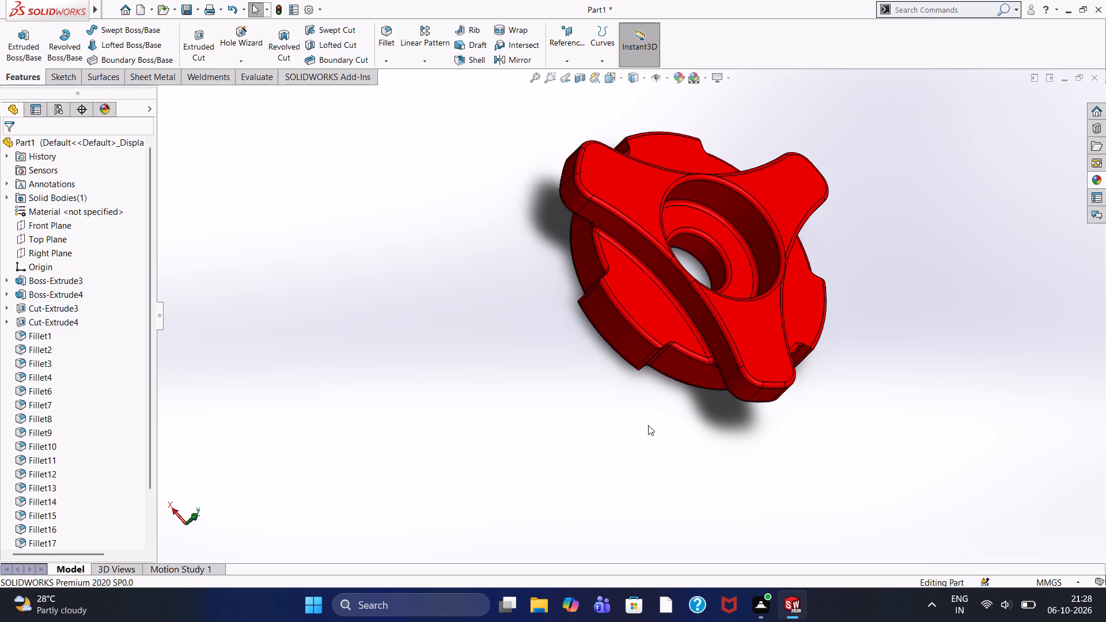
middle_click_drag(624, 441, 623, 443)
middle_click_drag(623, 443, 566, 481)
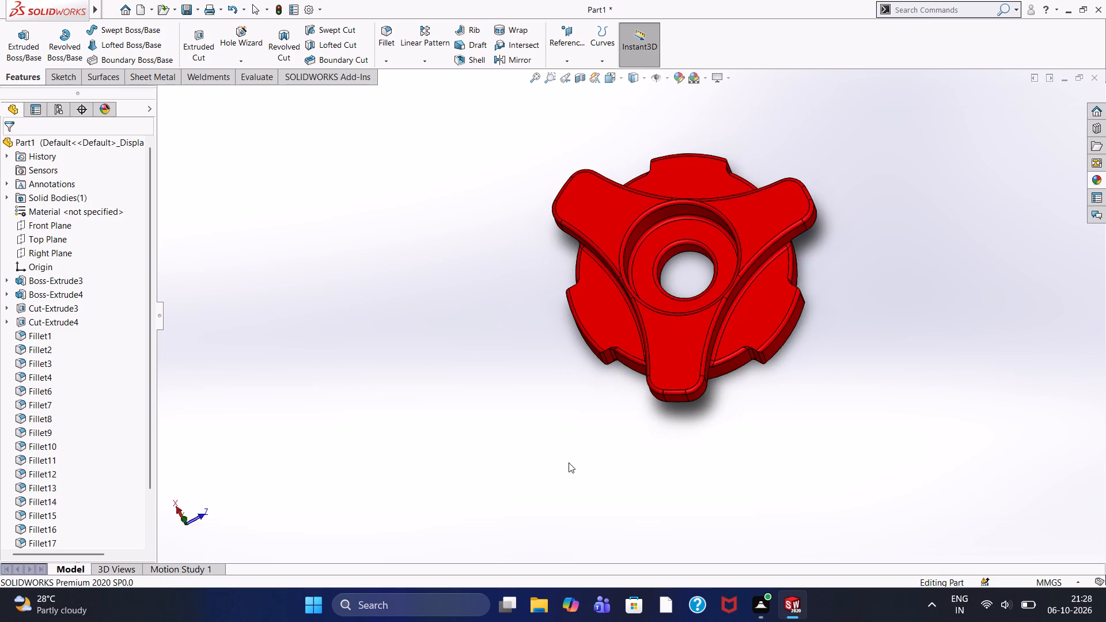
Examine the knob's top face up close, checking the three arms, the stepped central recess and the through hole.
scroll(569, 462, "down", 2)
scroll(569, 462, "up", 2)
scroll(569, 462, "down", 3)
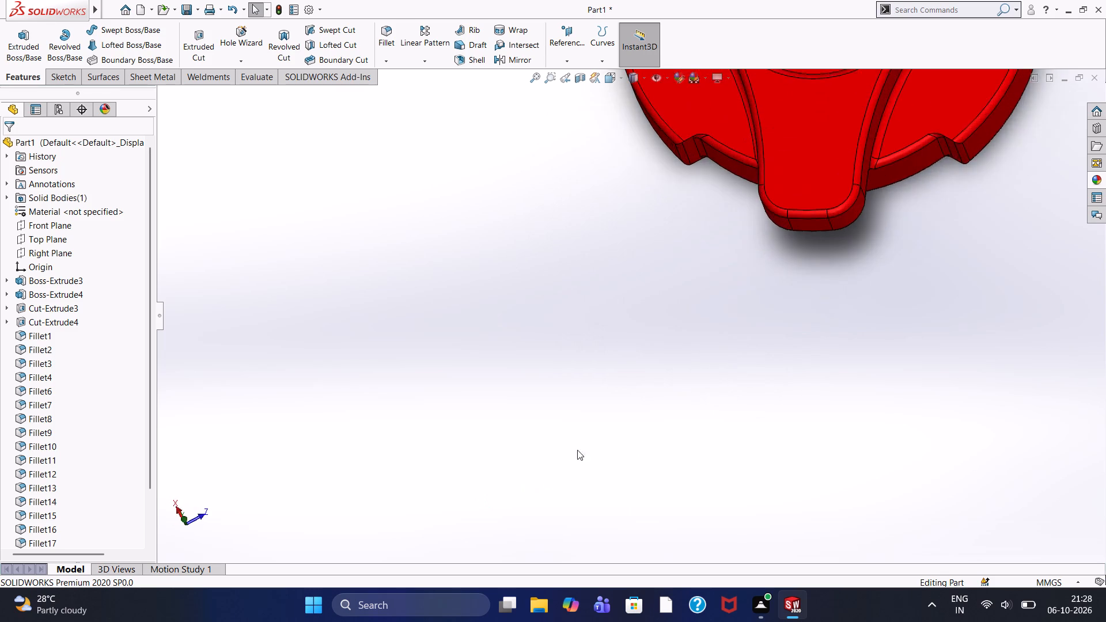
scroll(681, 362, "up", 4)
scroll(741, 298, "up", 3)
scroll(679, 227, "down", 4)
scroll(679, 227, "up", 2)
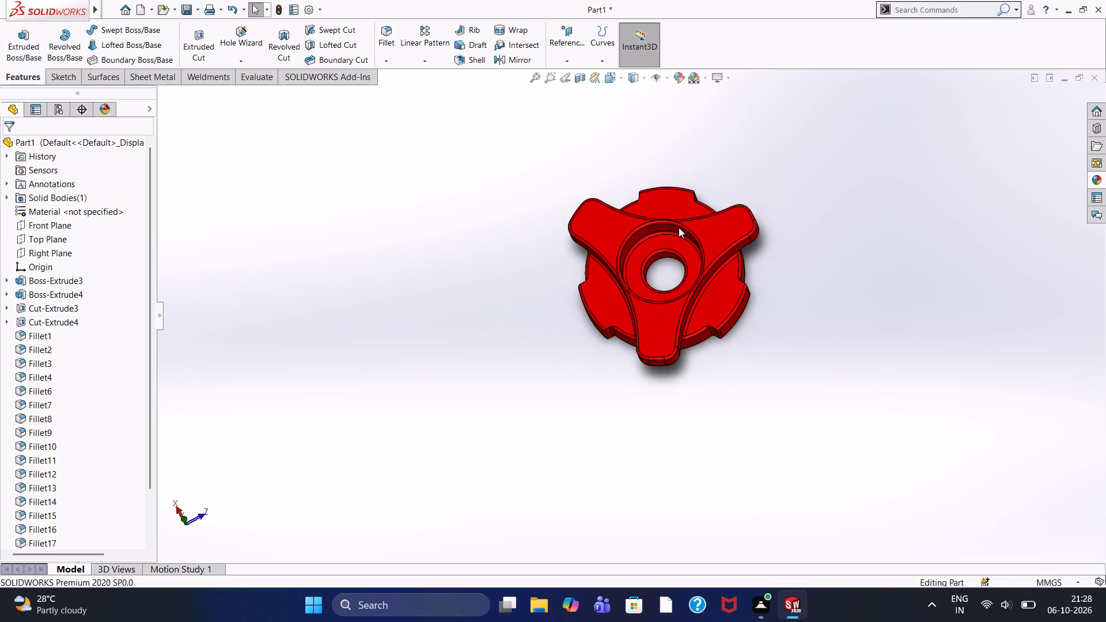
scroll(679, 227, "down", 2)
scroll(650, 287, "down", 4)
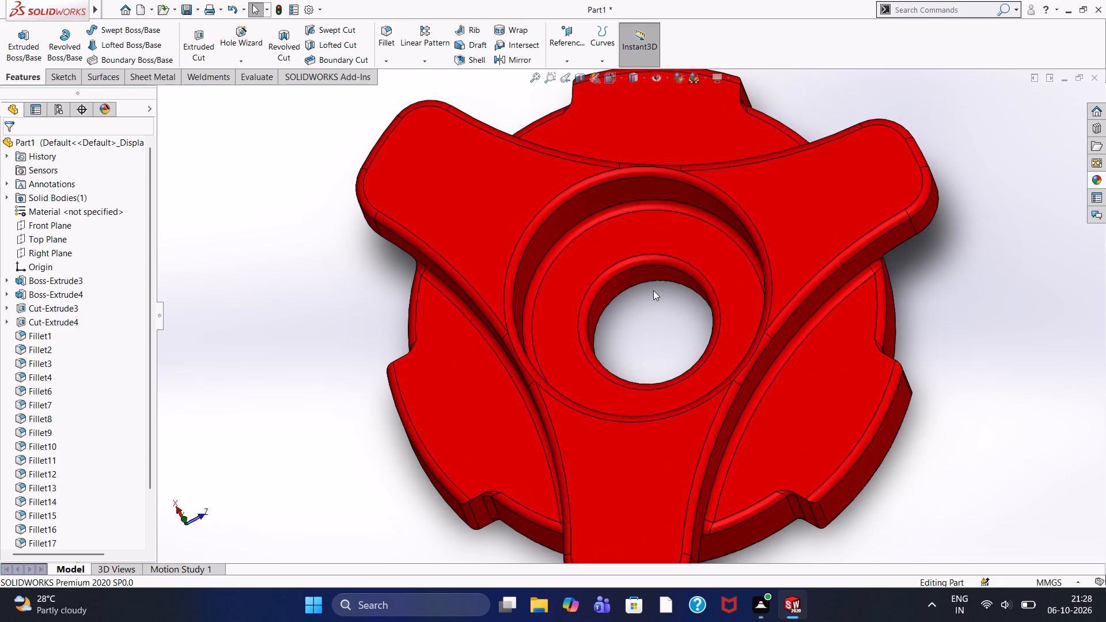
scroll(653, 290, "down", 2)
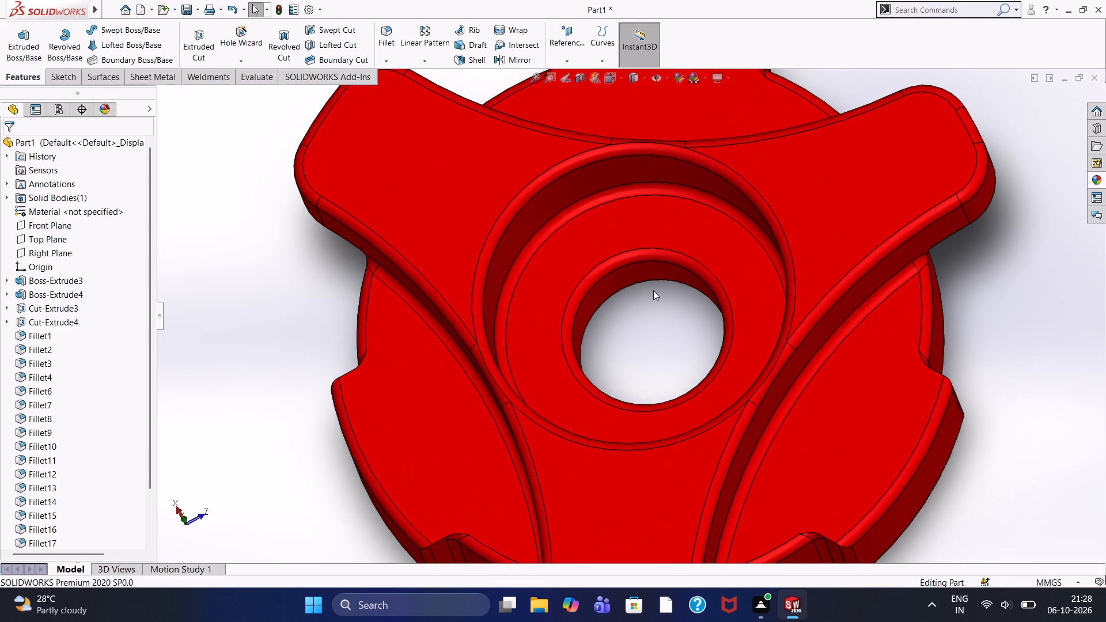
scroll(653, 290, "up", 2)
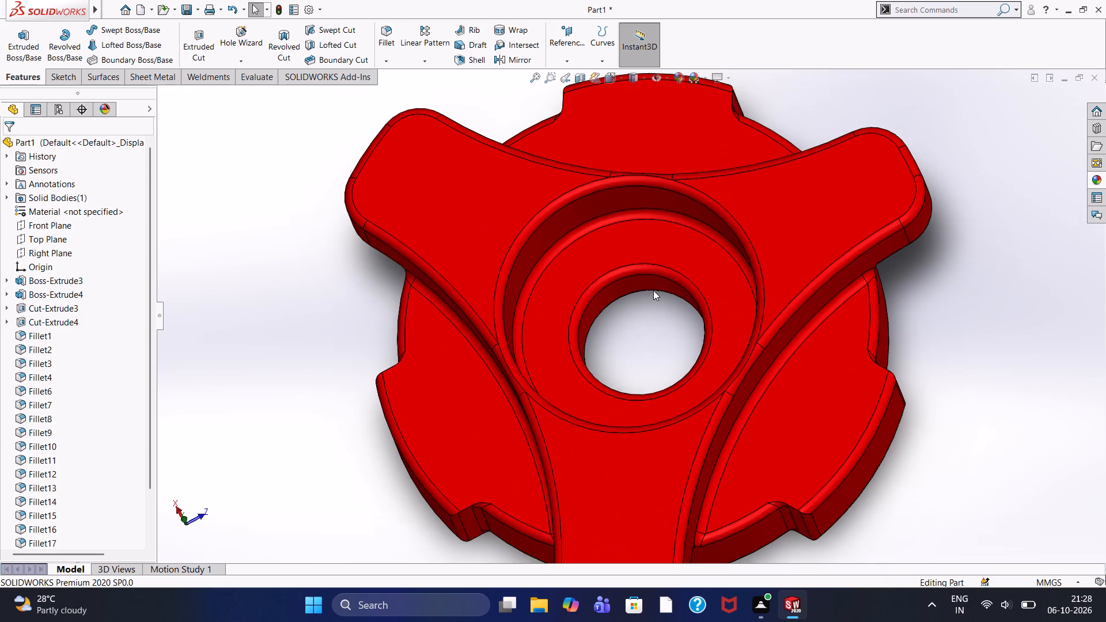
scroll(653, 290, "down", 3)
scroll(653, 290, "up", 4)
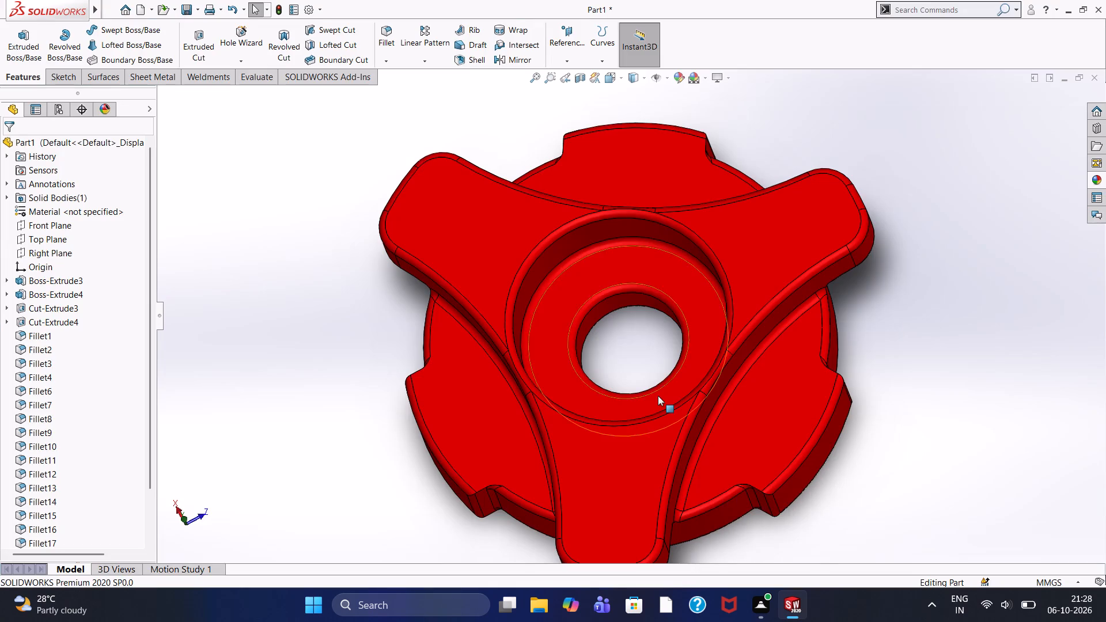
scroll(649, 369, "up", 2)
Inspect the knob's side profile, underside and top from several angles, checking the arms, base disc and rim notches.
middle_click_drag(309, 350, 429, 438)
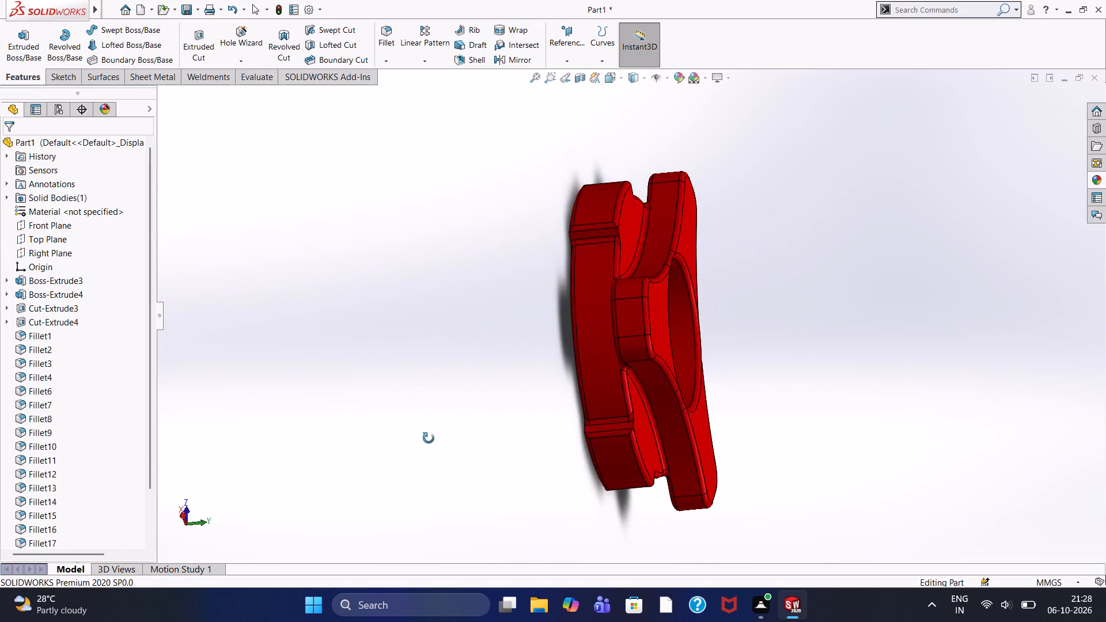
middle_click_drag(429, 438, 321, 149)
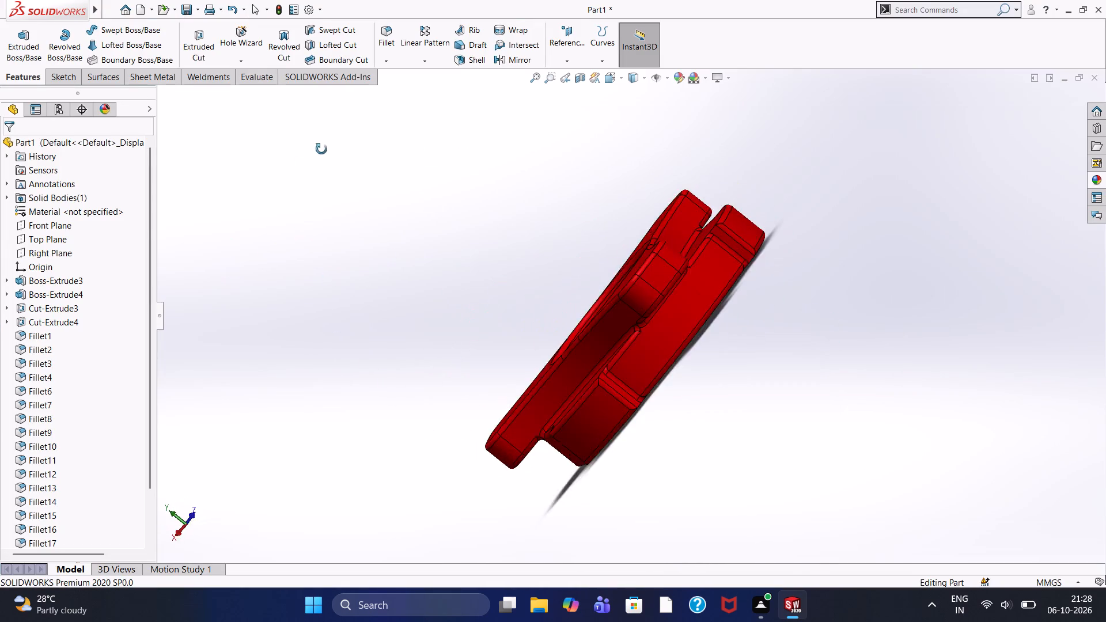
middle_click_drag(321, 149, 402, 245)
scroll(409, 244, "up", 2)
middle_click_drag(429, 267, 488, 352)
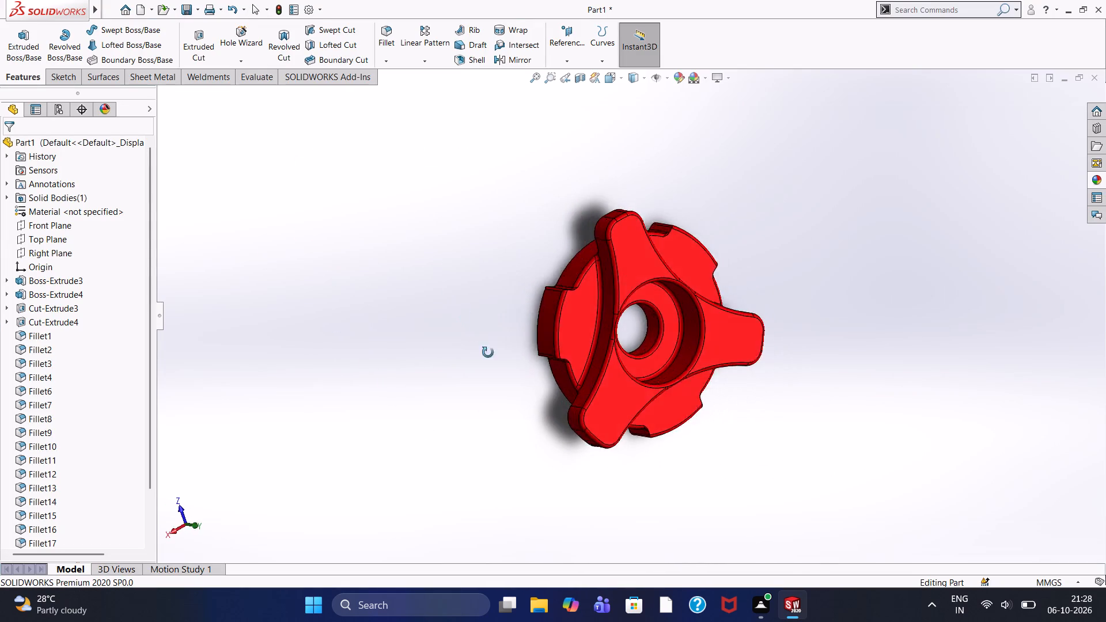
middle_click_drag(488, 352, 473, 212)
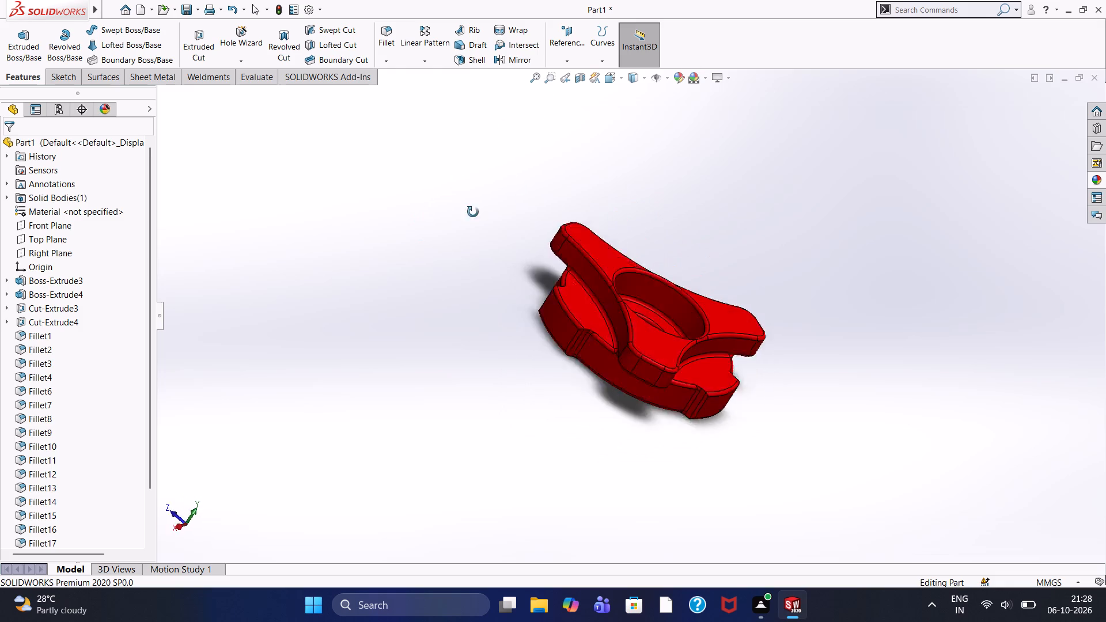
middle_click_drag(473, 212, 443, 222)
middle_click_drag(453, 237, 648, 363)
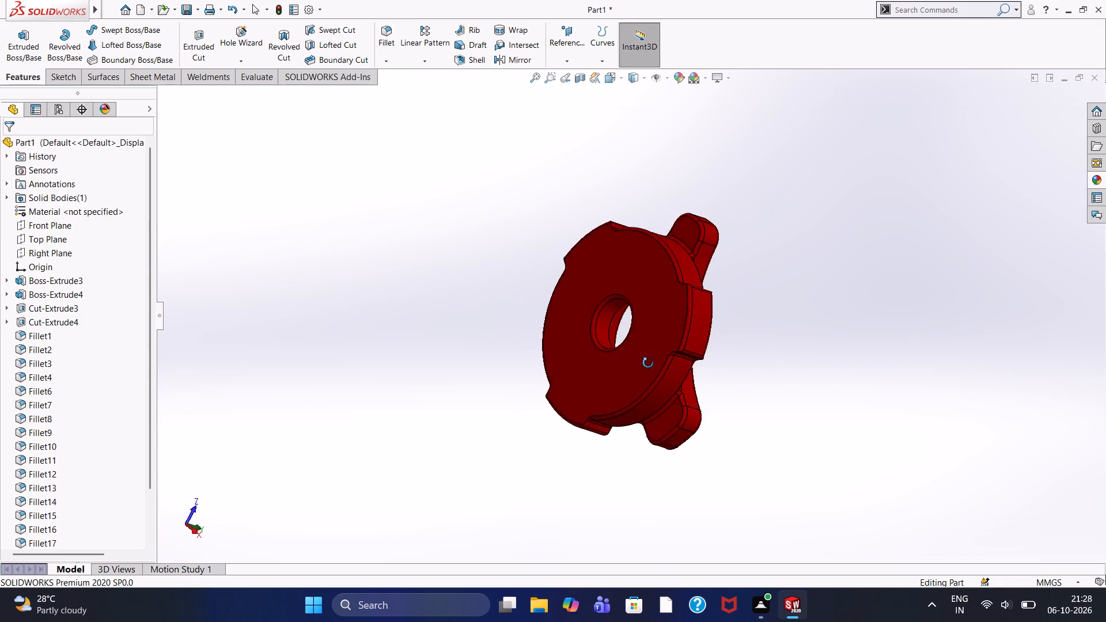
middle_click_drag(648, 363, 461, 313)
scroll(482, 329, "up", 5)
middle_click_drag(518, 344, 510, 313)
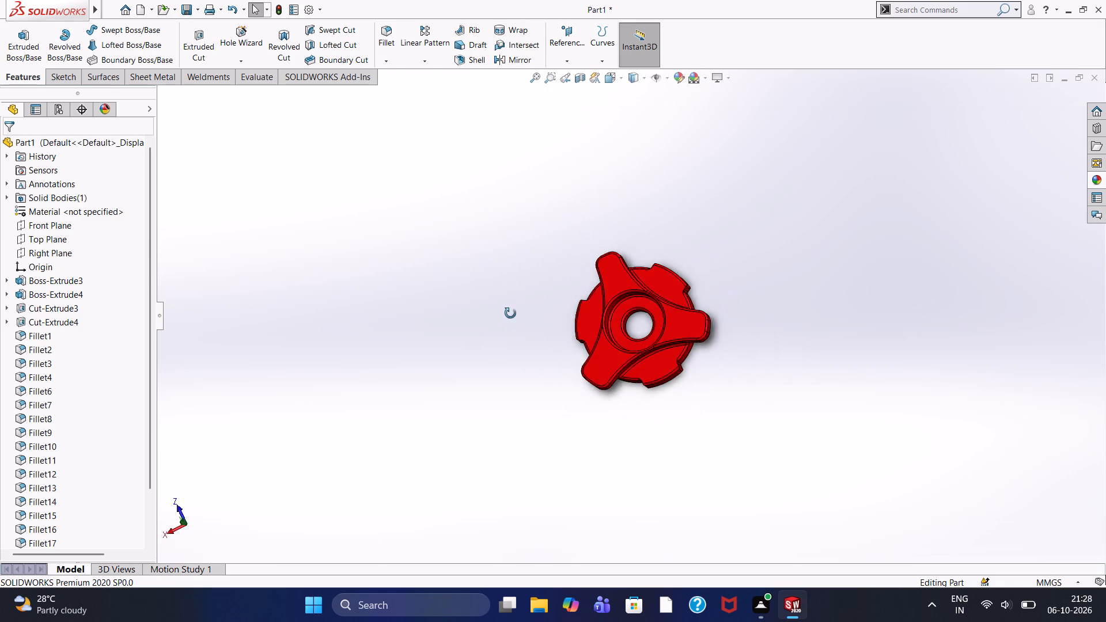
middle_click_drag(510, 313, 536, 160)
scroll(584, 274, "down", 4)
scroll(607, 279, "up", 1)
scroll(798, 461, "down", 3)
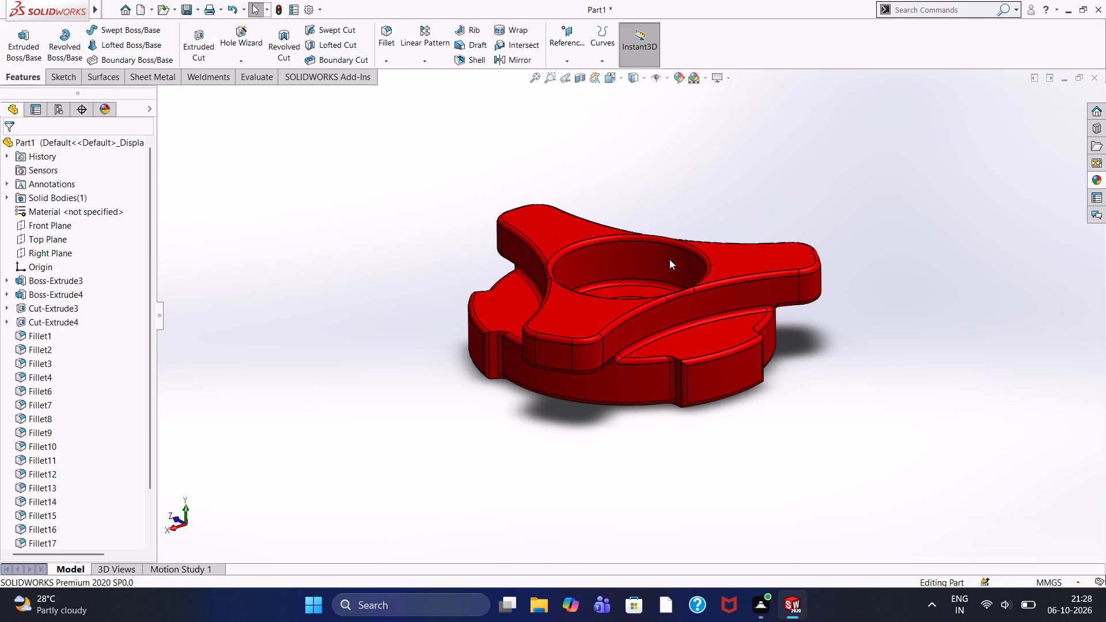
scroll(601, 237, "up", 5)
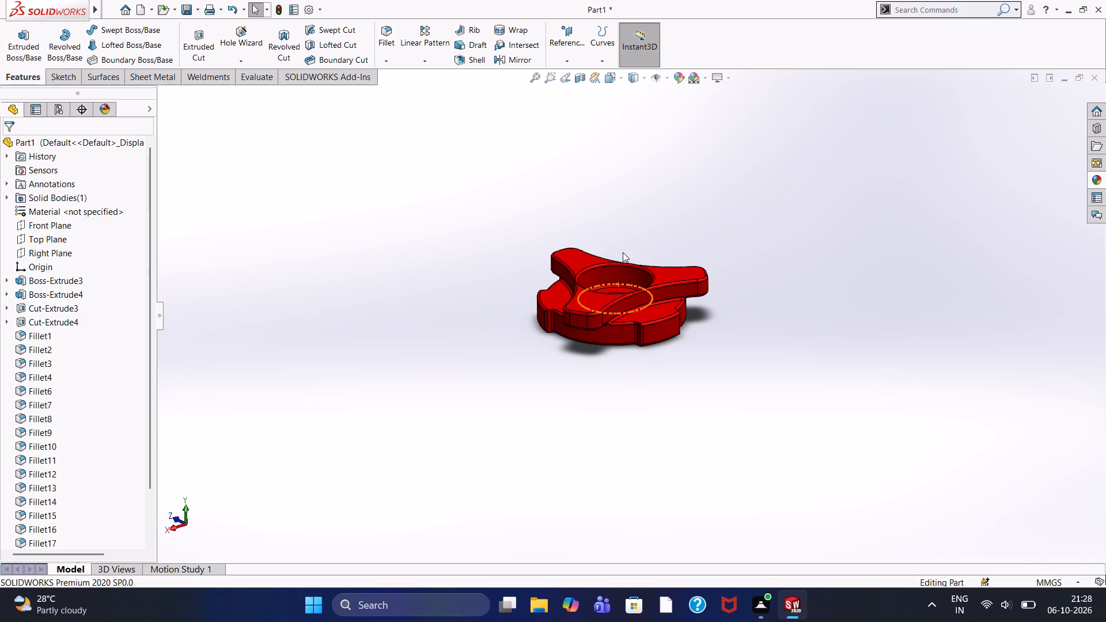
middle_click_drag(634, 202, 632, 256)
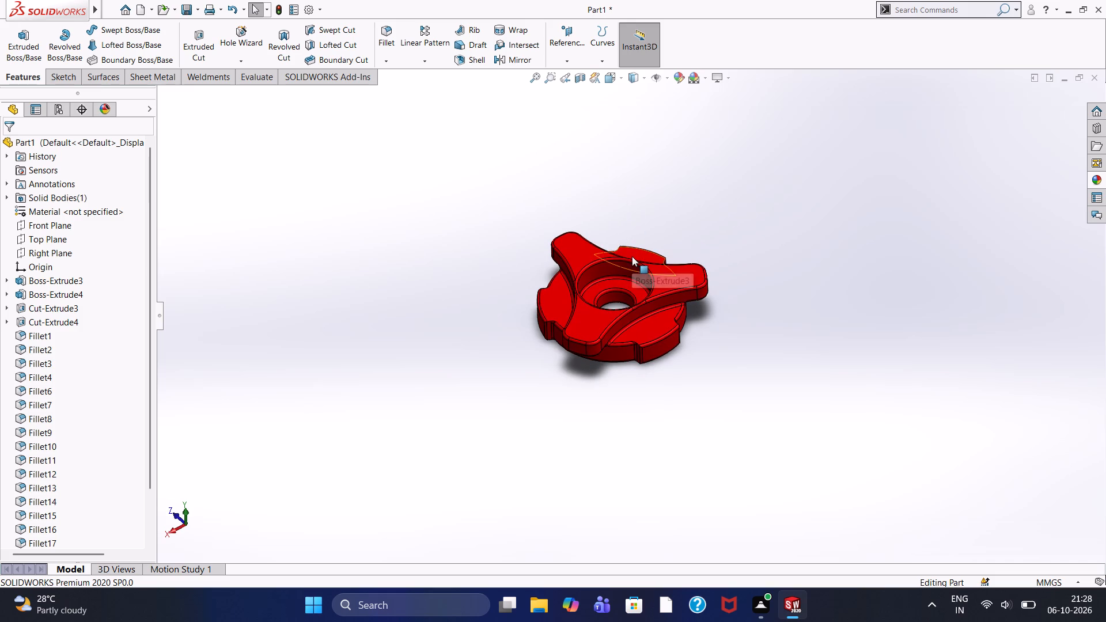
Undo all the knob's fillets back to the sharp-edged body ending at Cut-Extrude4, keeping the red appearance.
key("ctrl+z")
key("ctrl+z")
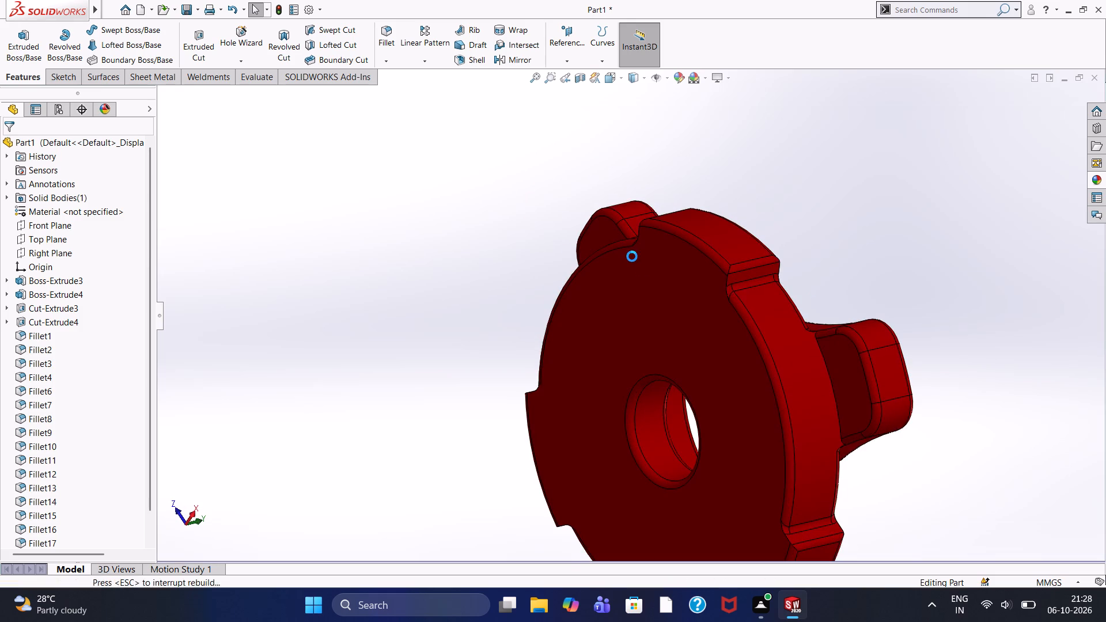
key("ctrl+z")
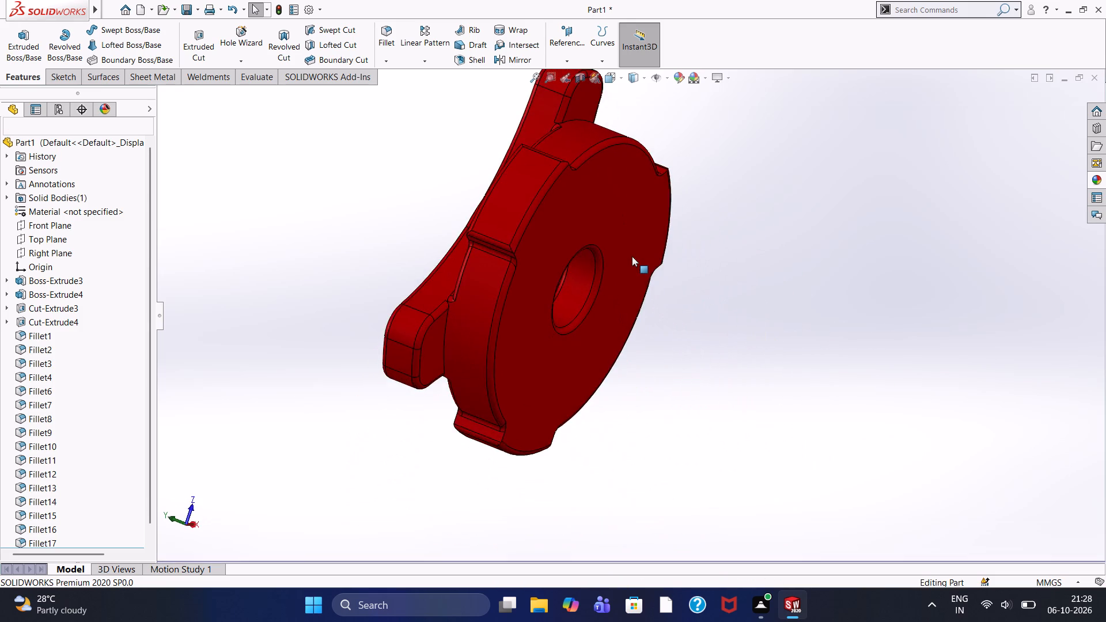
key("ctrl+z")
key("ctrl+z")
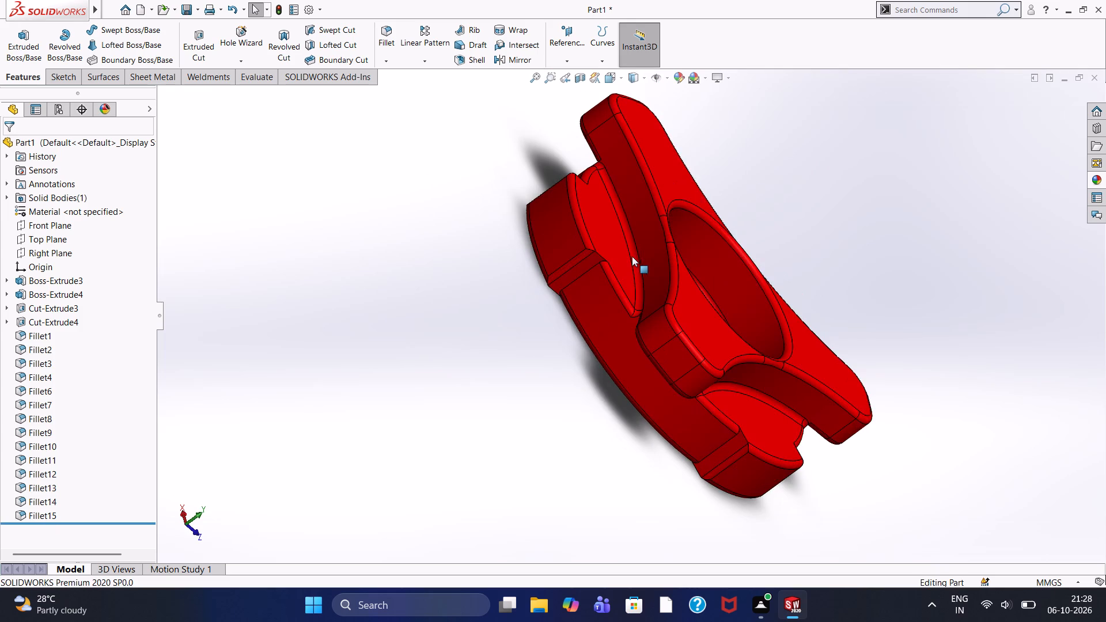
key("ctrl+z")
key("ctrl+z")
key("ctrl+z")
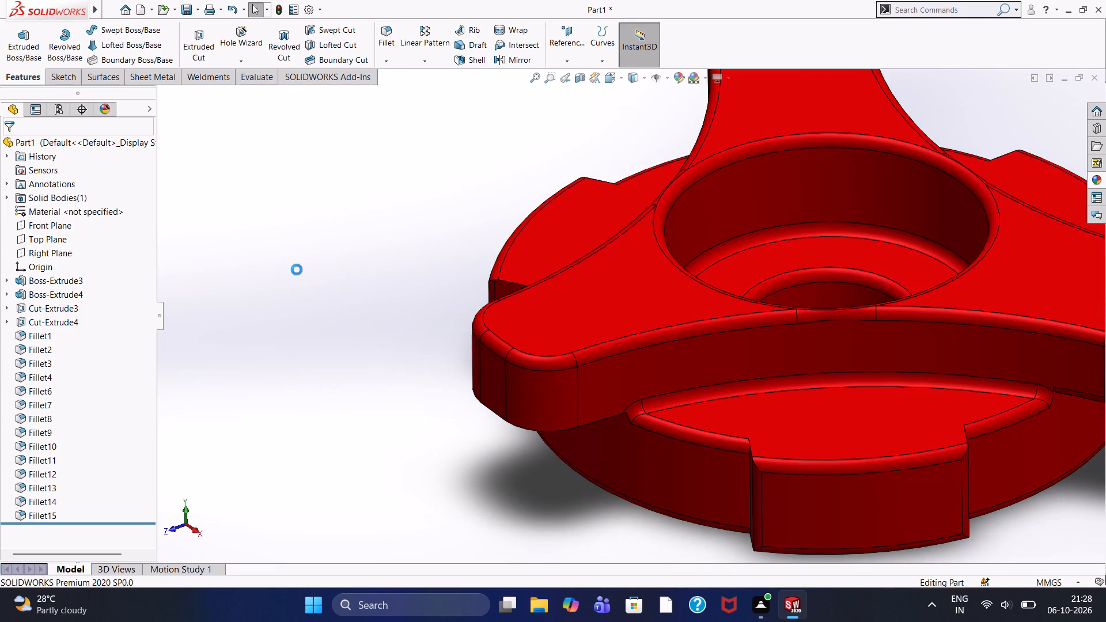
key("ctrl+z")
key("ctrl+z")
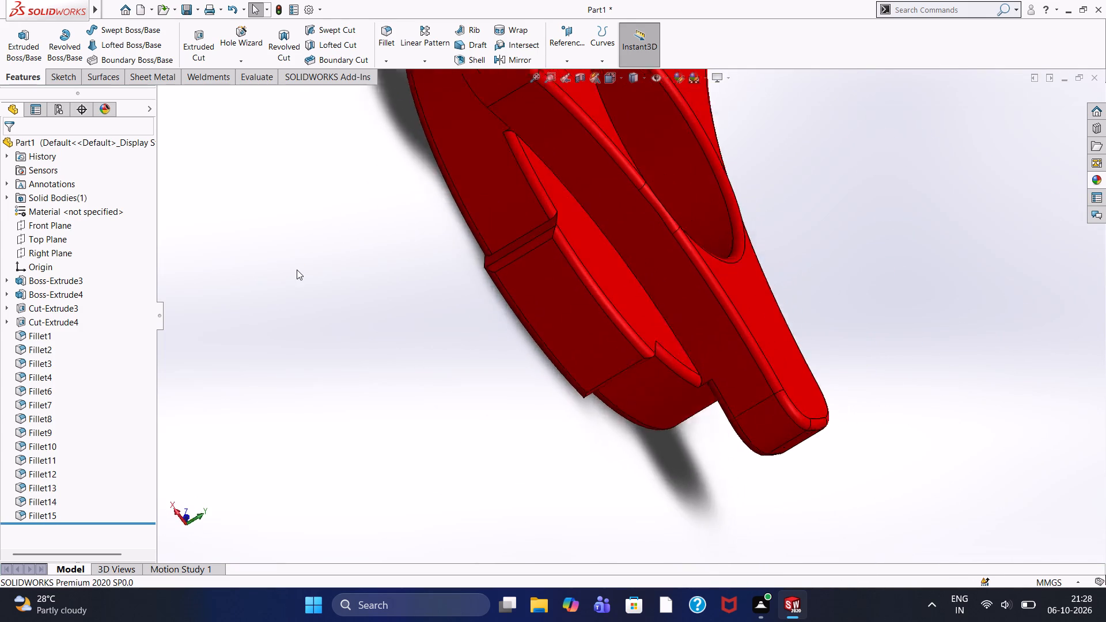
key("ctrl+z")
key("ctrl+z")
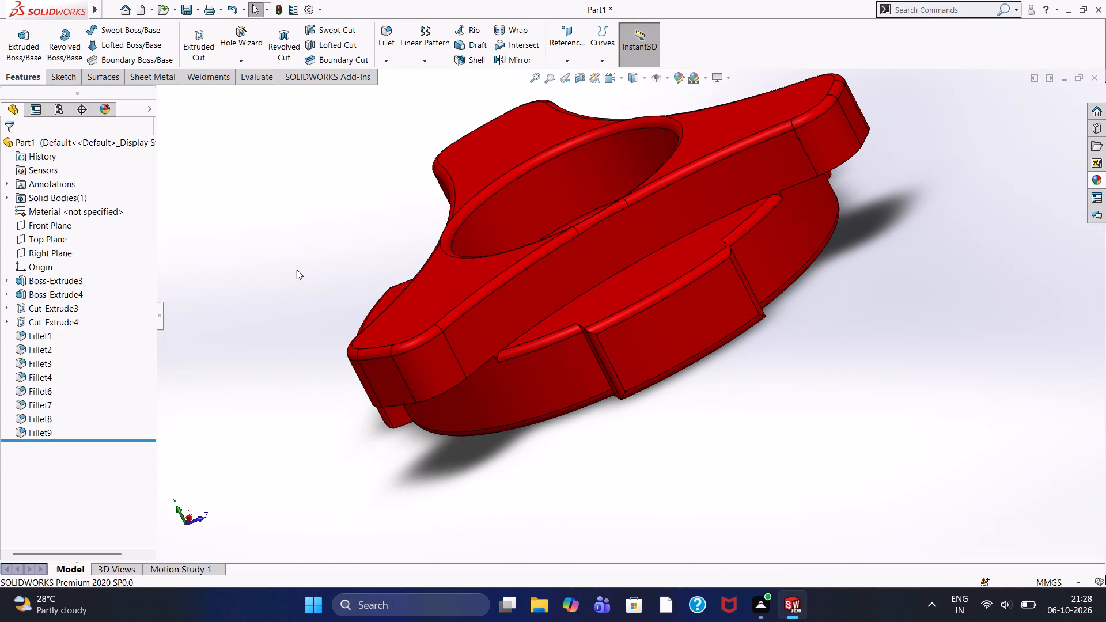
key("ctrl+z")
key("ctrl+z")
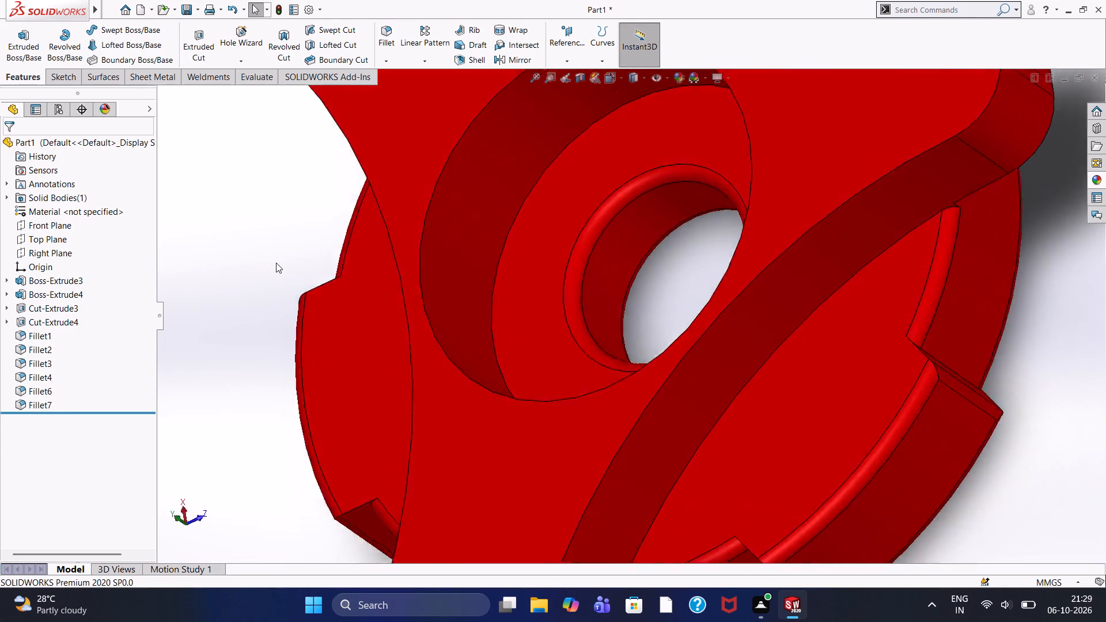
key("ctrl+z")
key("ctrl+z")
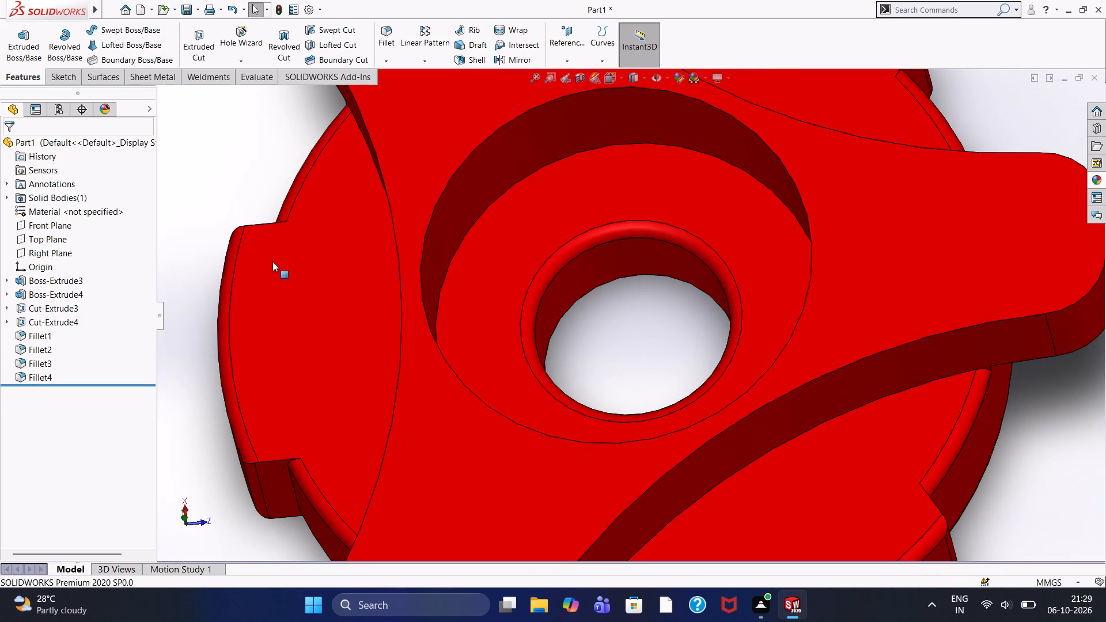
key("ctrl+z")
key("ctrl+z")
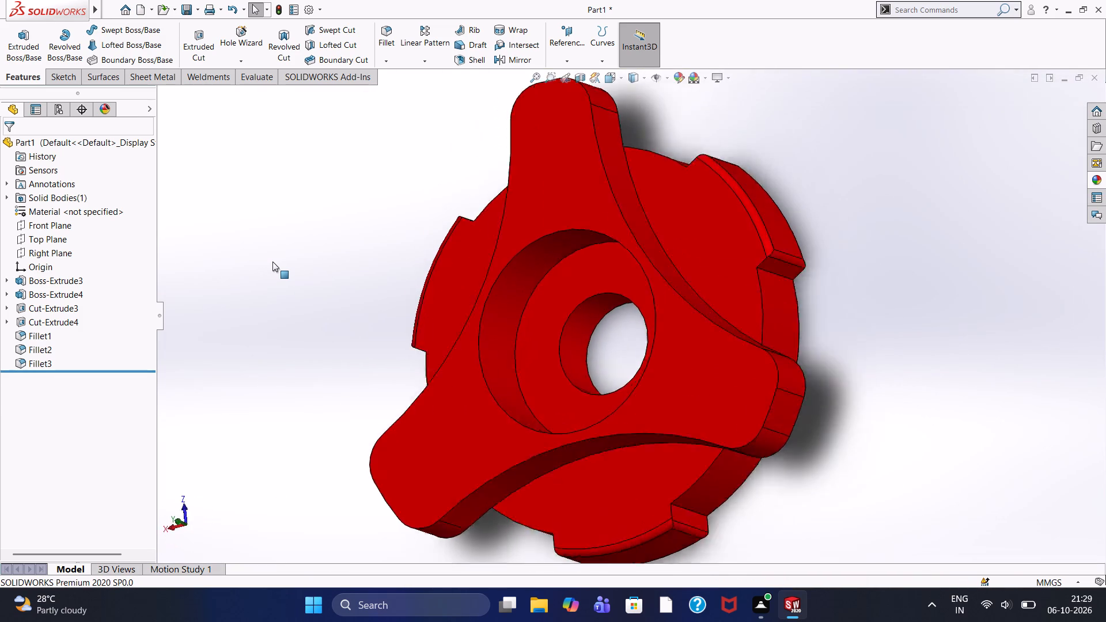
key("ctrl+z")
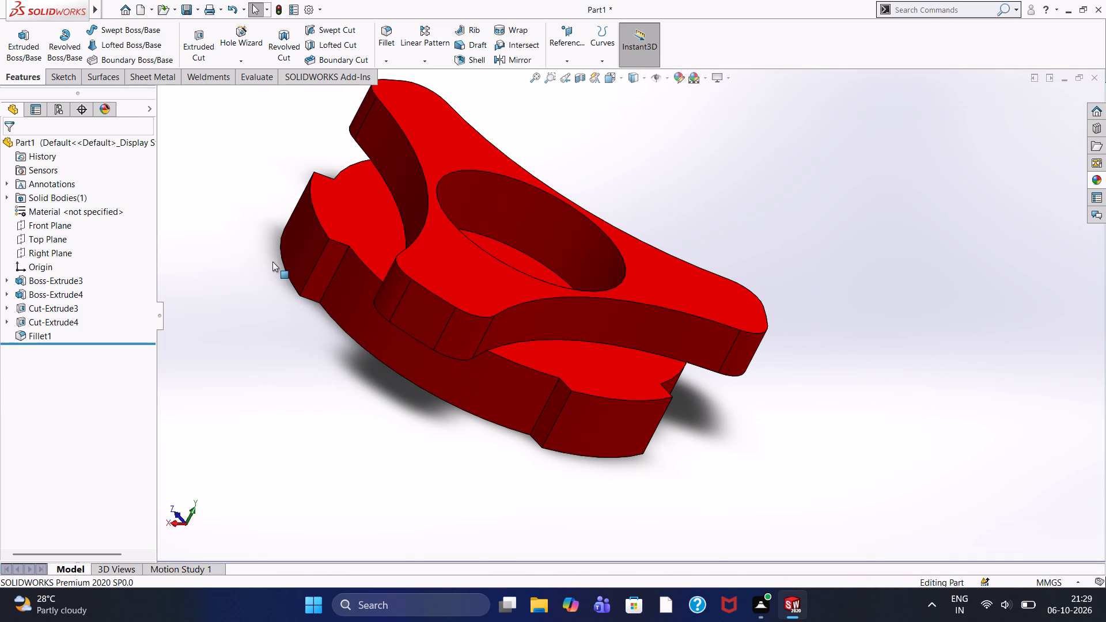
key("ctrl+z")
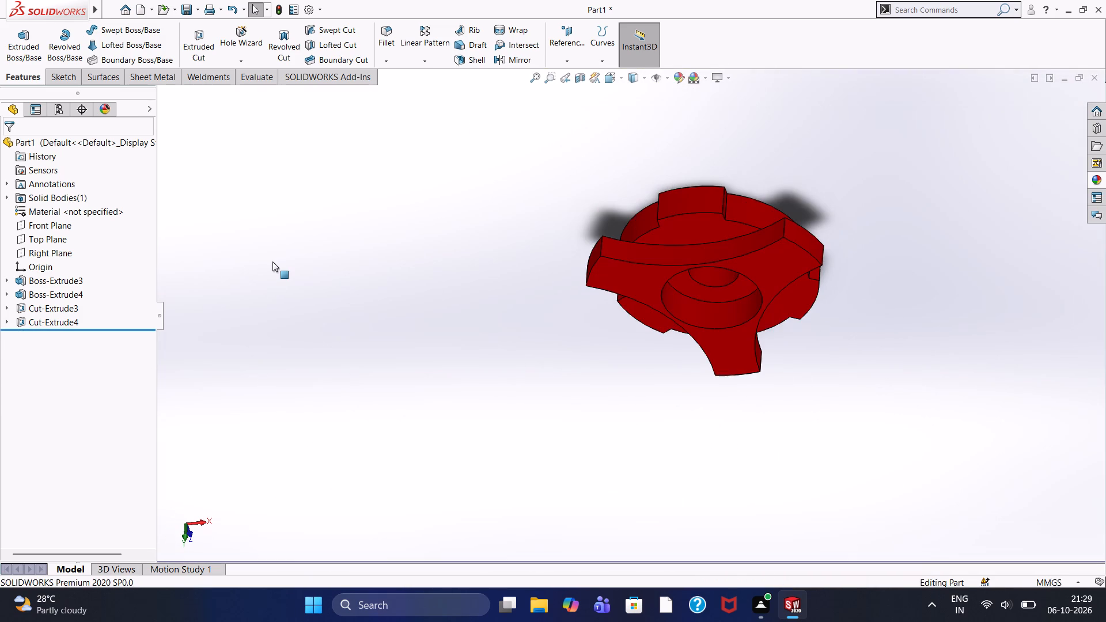
key("ctrl+z")
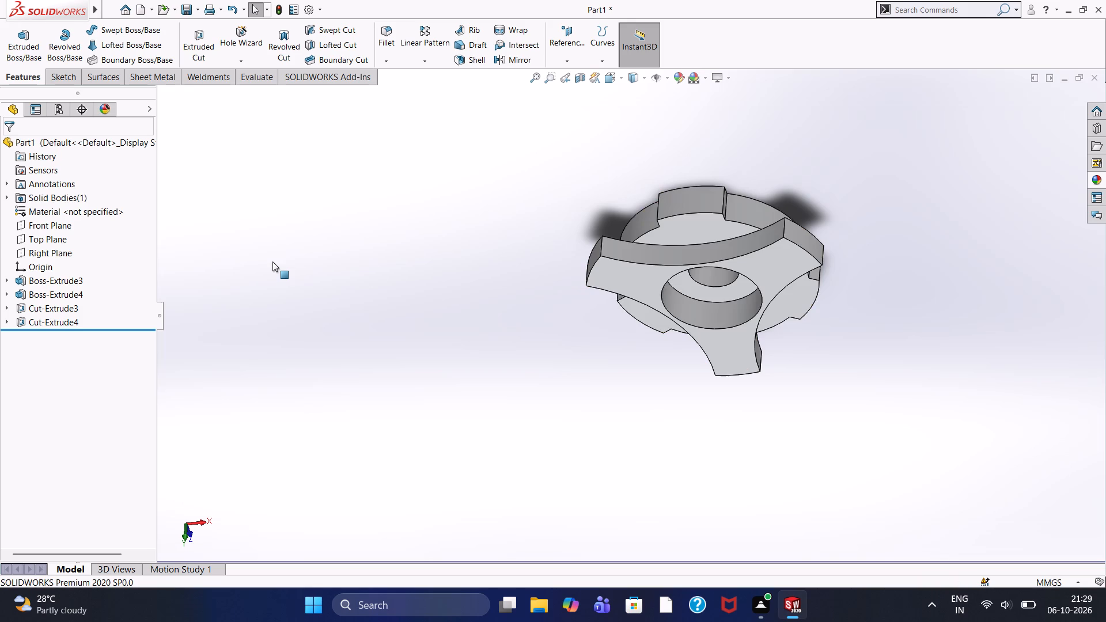
key("ctrl+y")
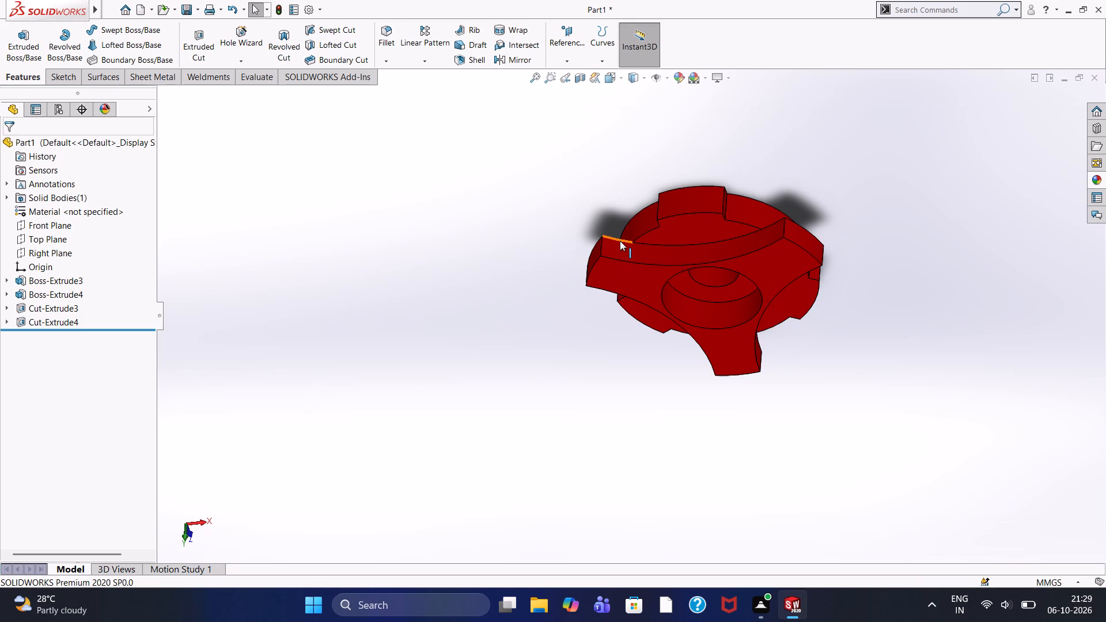
Examine the unfilleted knob in isometric and oblique views, checking the sharp arm edges, central recess, through hole and base notches.
key("ctrl+7")
left_click(410, 183)
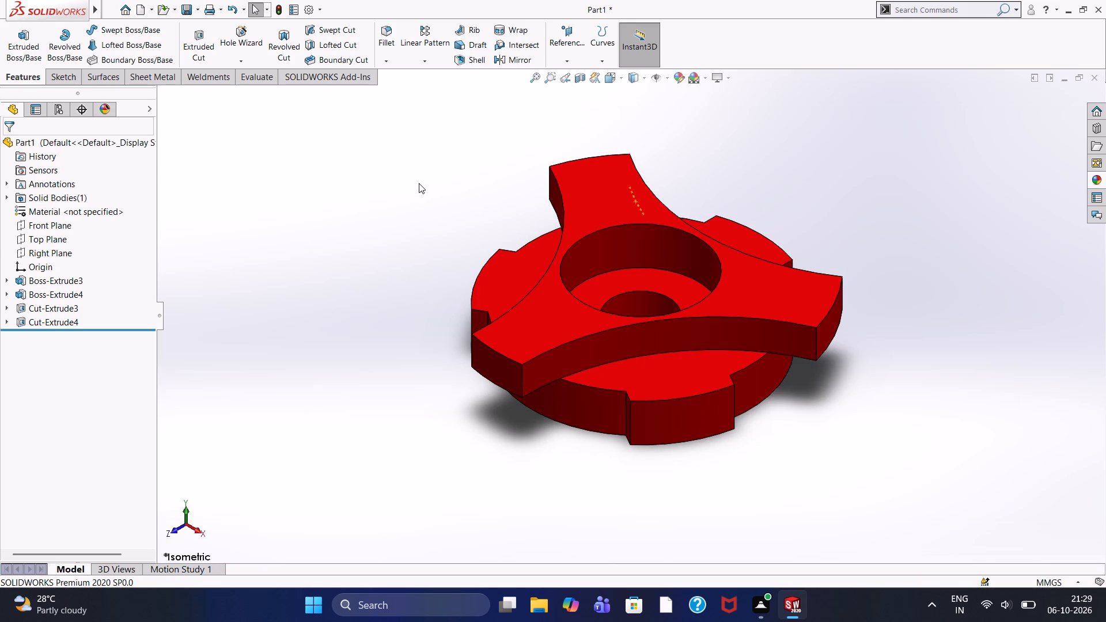
scroll(421, 183, "down", 1)
middle_click_drag(421, 183, 401, 202)
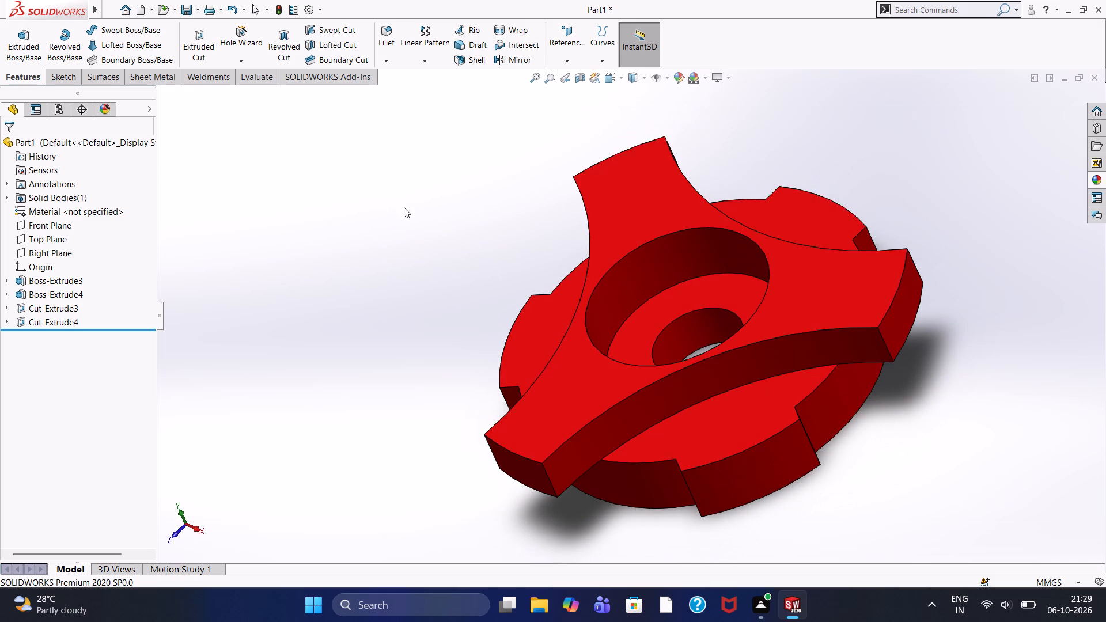
scroll(405, 242, "up", 1)
scroll(643, 330, "down", 1)
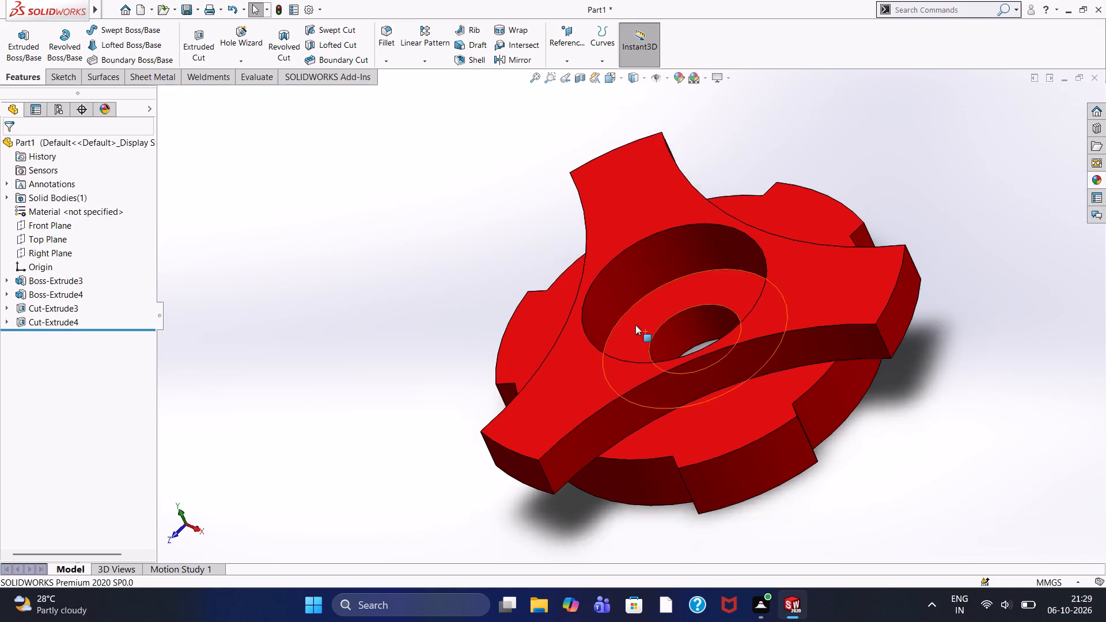
scroll(635, 325, "down", 2)
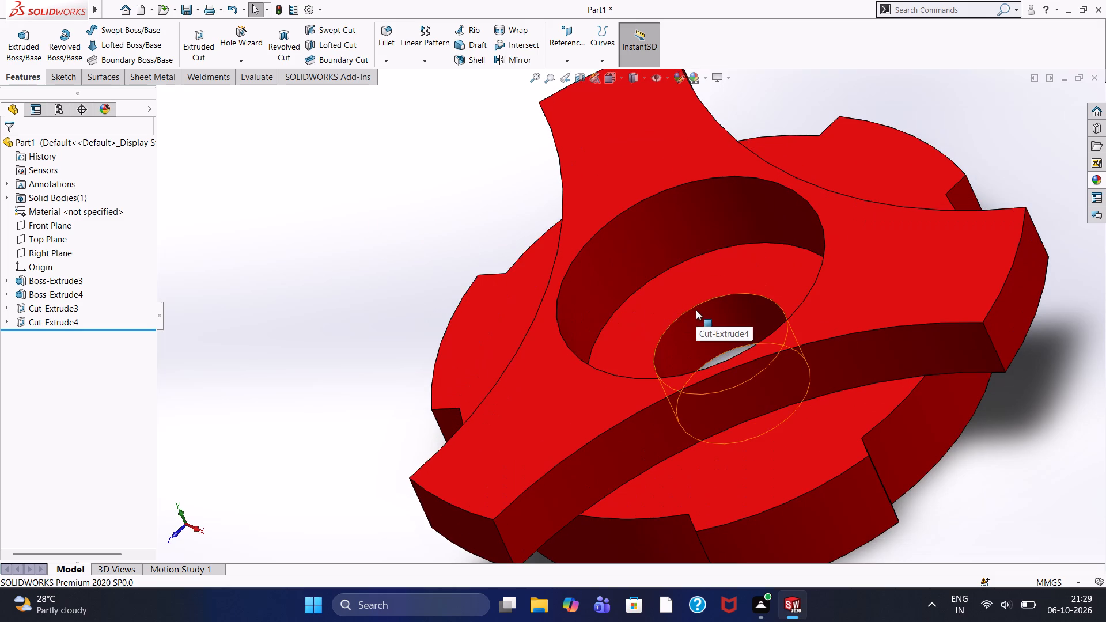
scroll(694, 308, "up", 2)
scroll(694, 308, "down", 1)
scroll(694, 308, "up", 3)
scroll(694, 308, "down", 4)
scroll(694, 308, "up", 2)
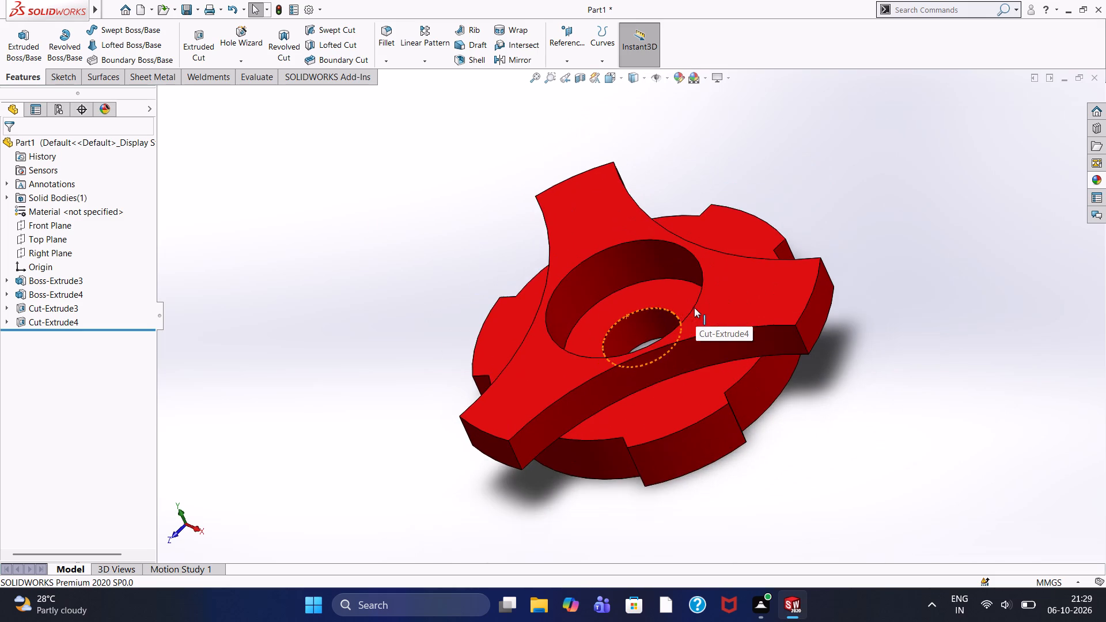
scroll(678, 303, "down", 3)
scroll(612, 299, "up", 7)
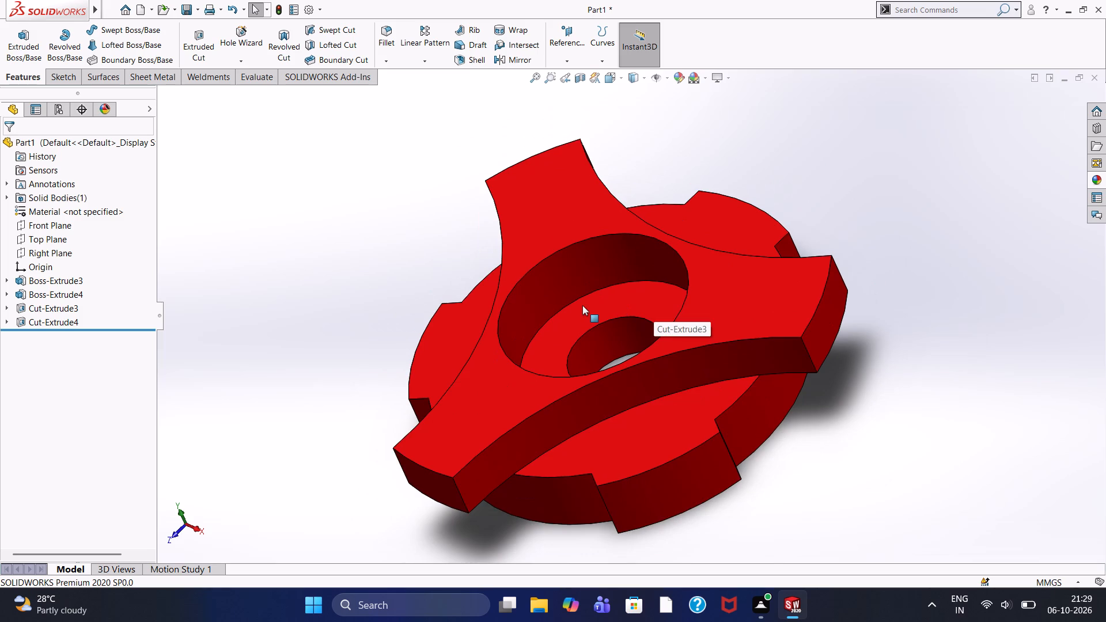
scroll(582, 305, "up", 1)
scroll(582, 305, "down", 1)
scroll(607, 333, "up", 1)
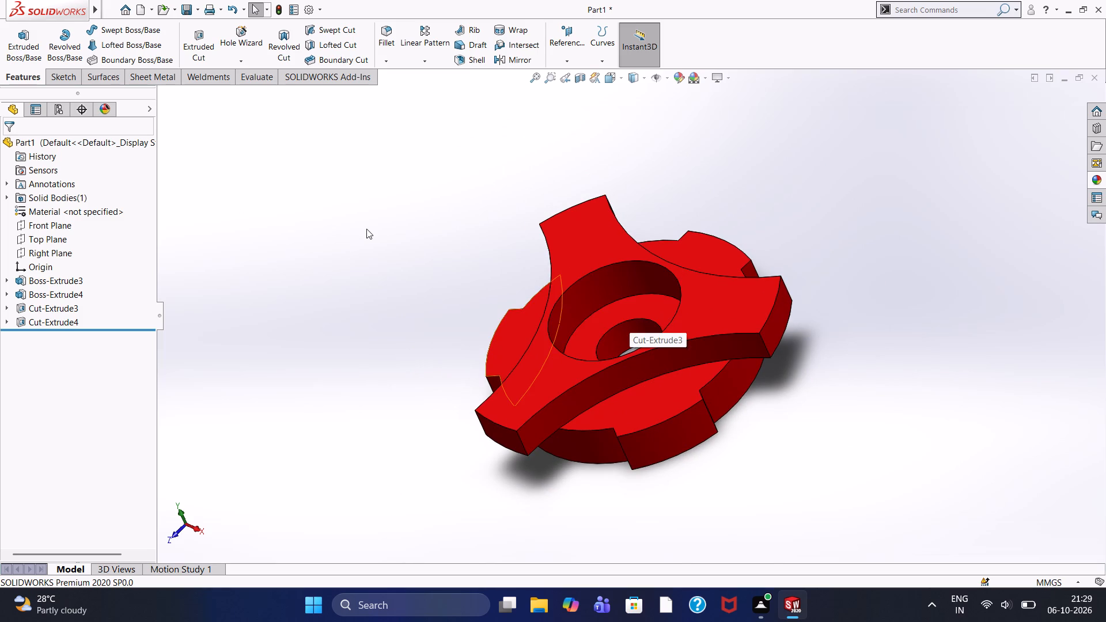
Examine the unfilleted knob's top face nearly straight on, checking the three arm outlines, central recess, through hole and rim notches.
middle_click_drag(371, 232, 361, 290)
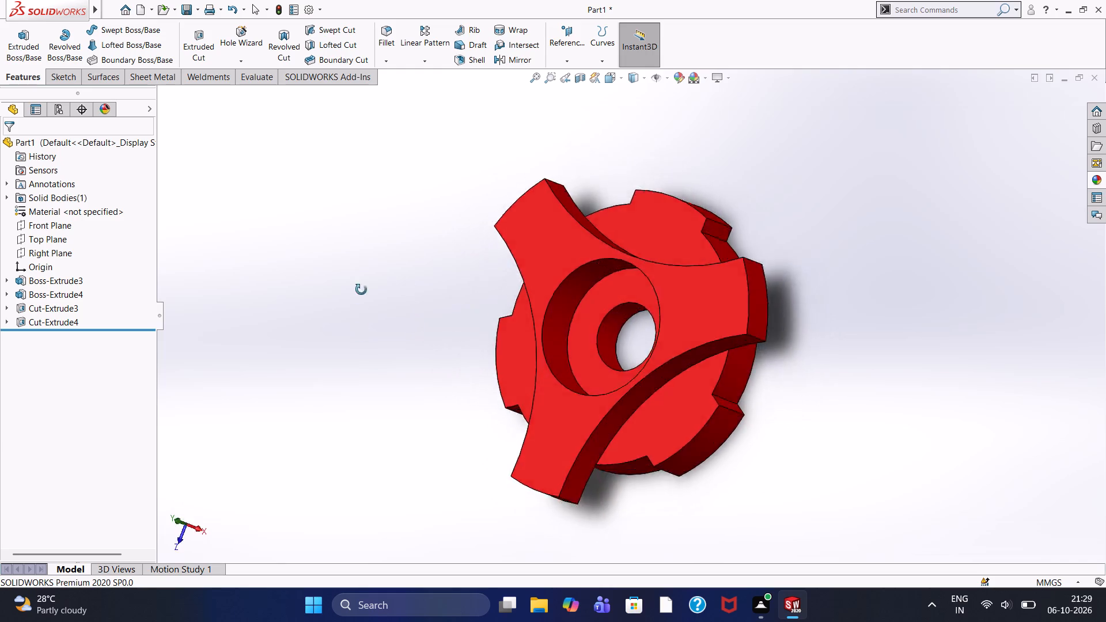
middle_click_drag(361, 290, 416, 359)
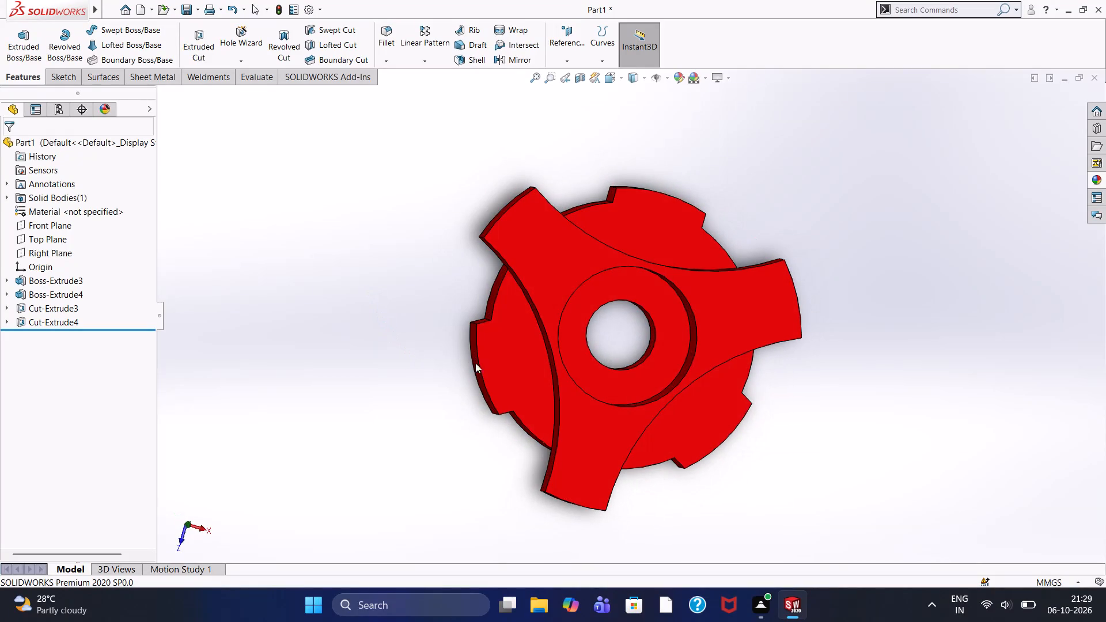
scroll(528, 365, "down", 1)
scroll(531, 359, "up", 3)
scroll(523, 344, "down", 1)
scroll(613, 326, "down", 1)
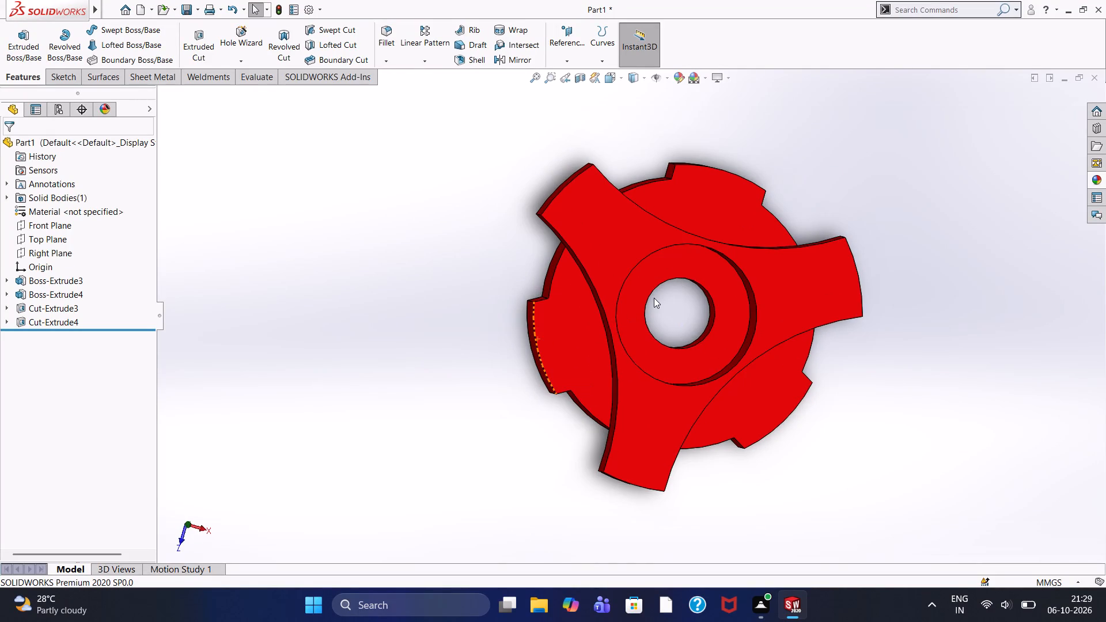
scroll(654, 298, "down", 1)
scroll(652, 297, "up", 1)
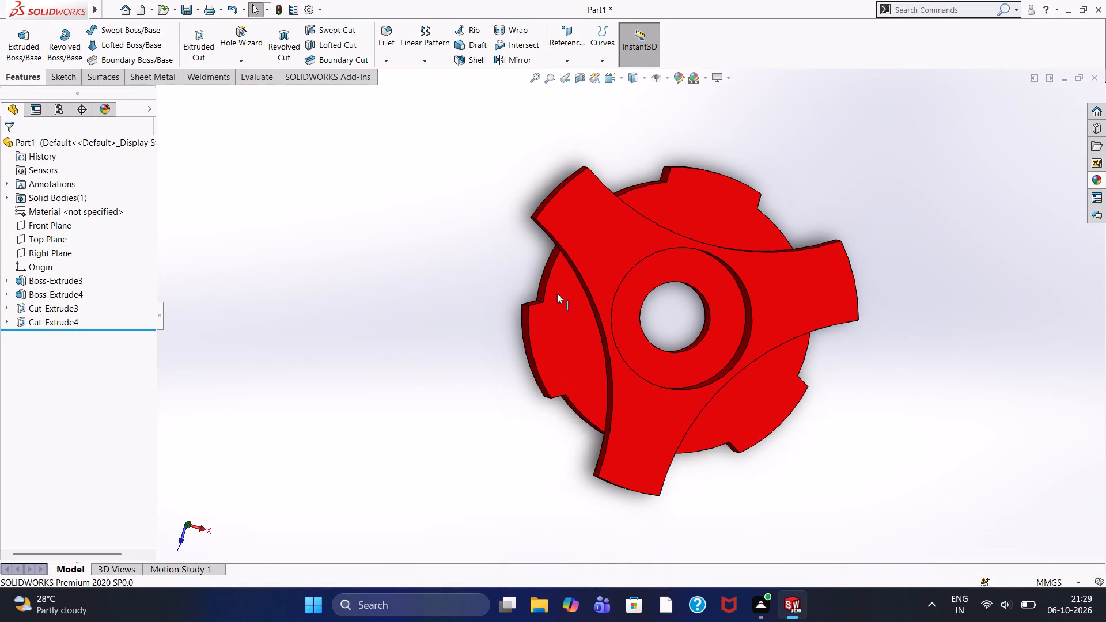
scroll(584, 285, "up", 1)
scroll(584, 285, "down", 4)
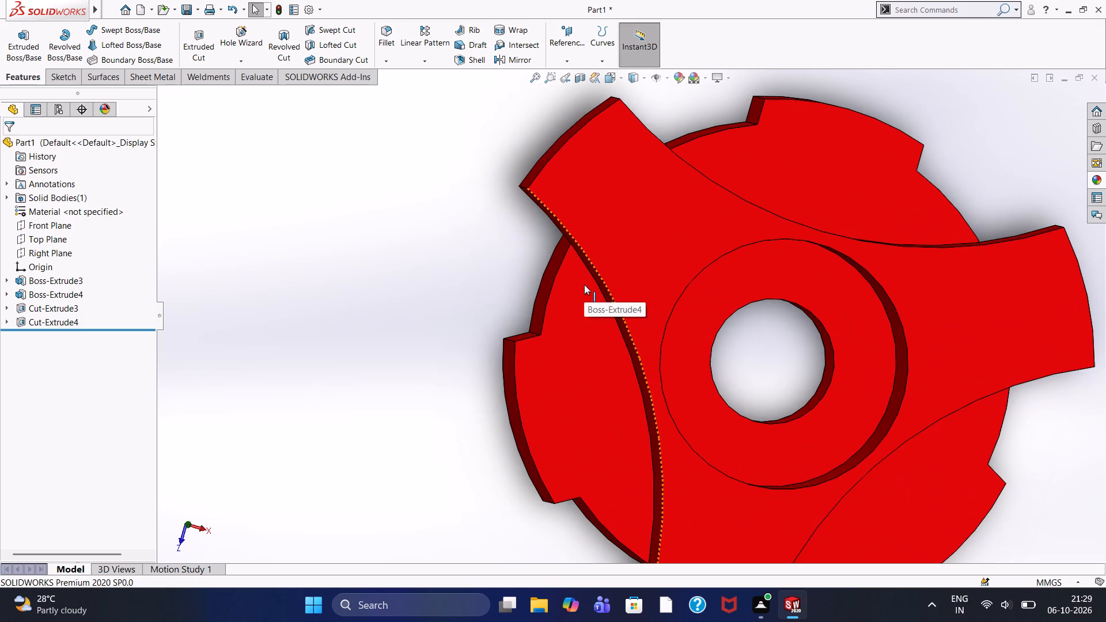
scroll(584, 285, "up", 1)
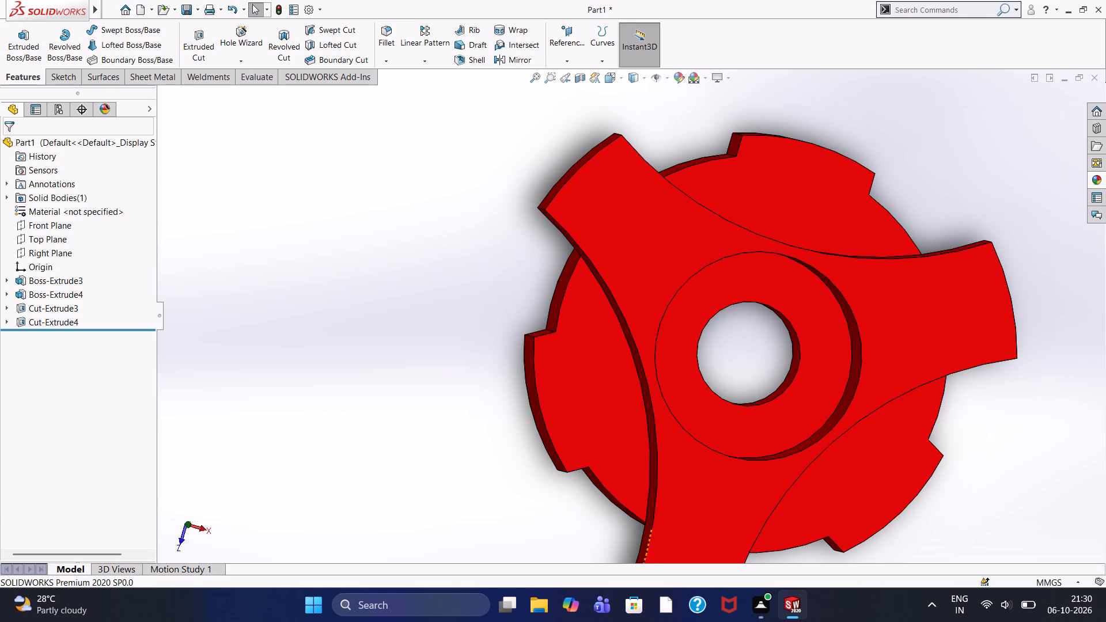
scroll(414, 429, "down", 2)
scroll(703, 343, "up", 4)
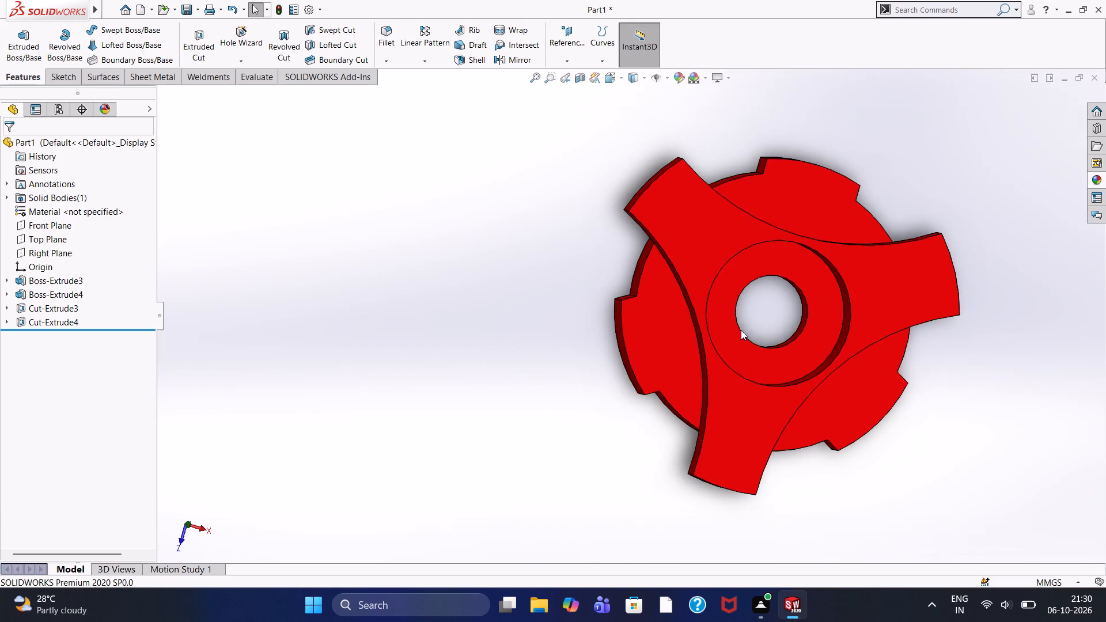
scroll(725, 332, "up", 2)
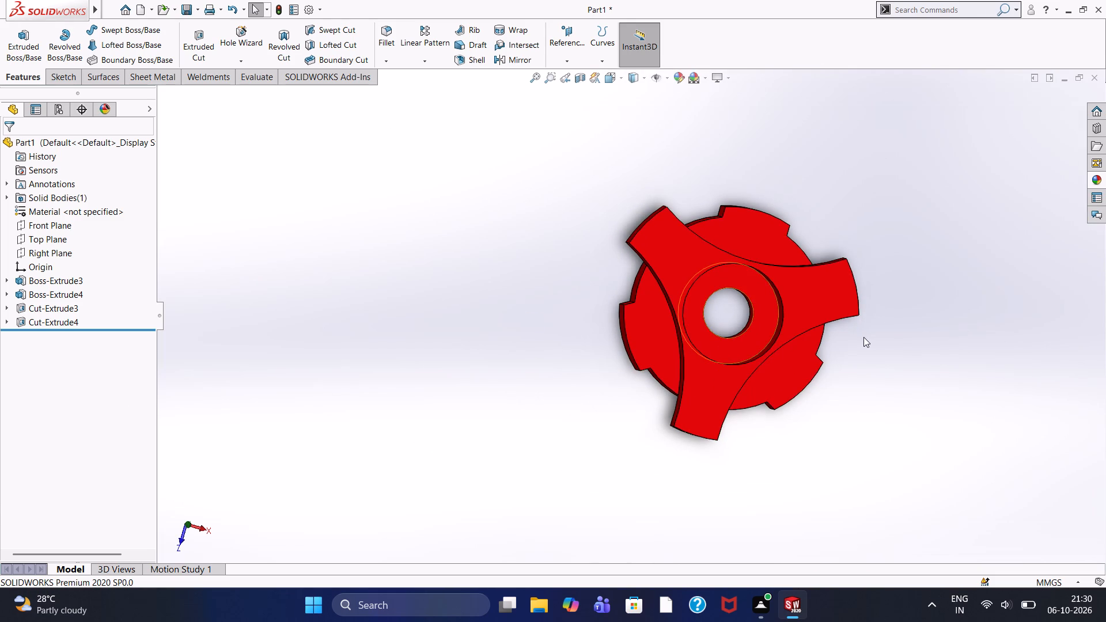
scroll(862, 329, "down", 1)
scroll(691, 301, "up", 1)
scroll(691, 301, "down", 2)
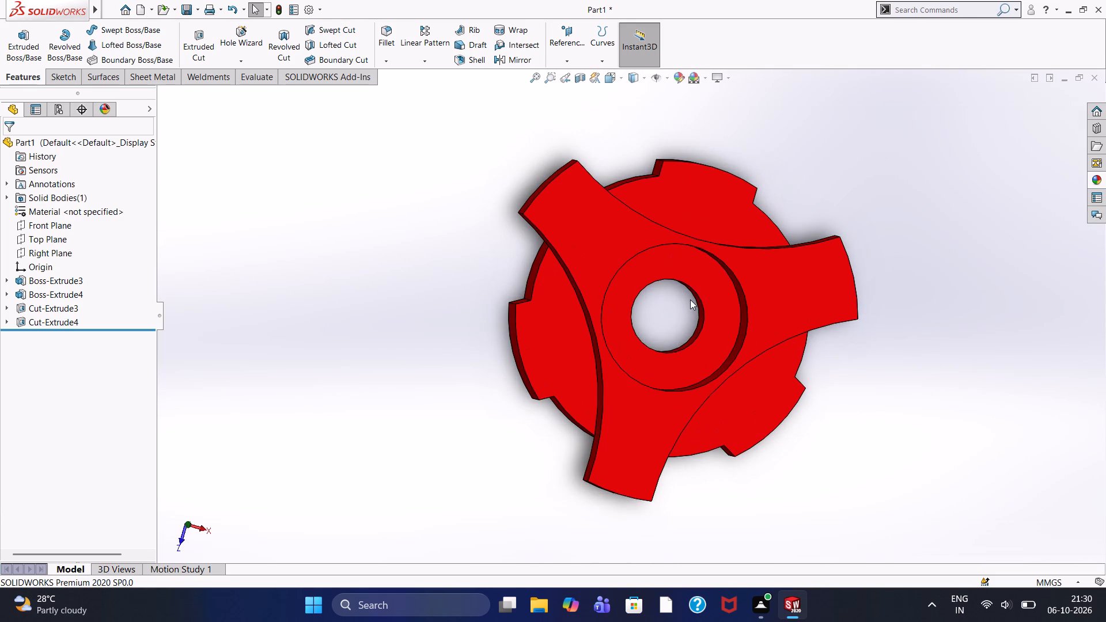
scroll(664, 315, "down", 1)
scroll(664, 315, "up", 2)
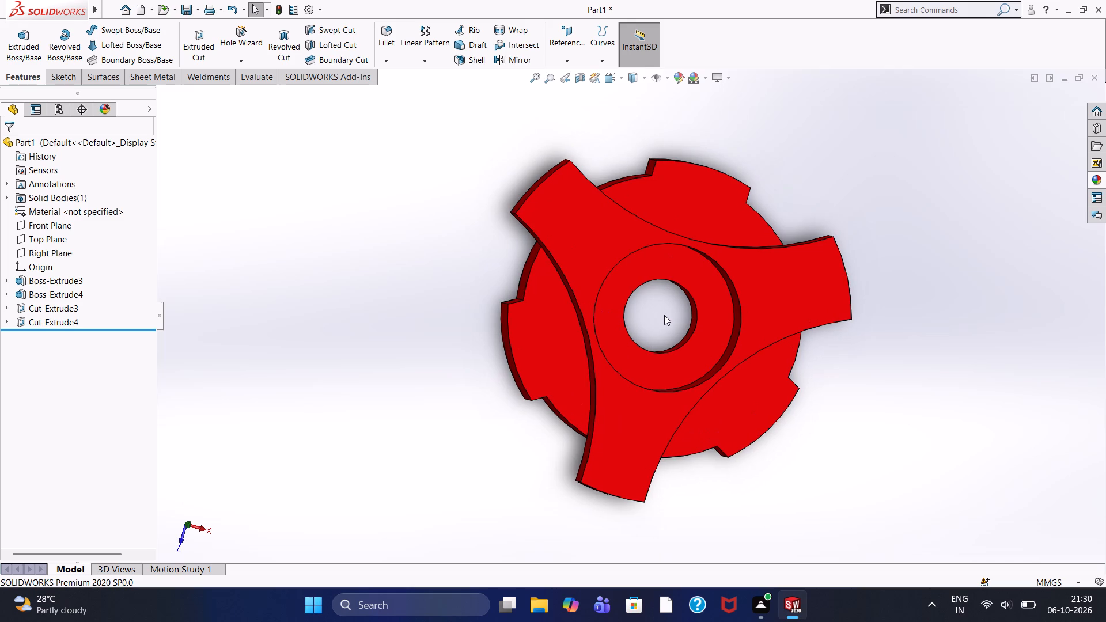
scroll(664, 315, "down", 2)
Inspect the stepped recess in a slightly tilted view, and one arm's sharp-edged end and the neighbouring base notches up close.
middle_click_drag(646, 319, 641, 268)
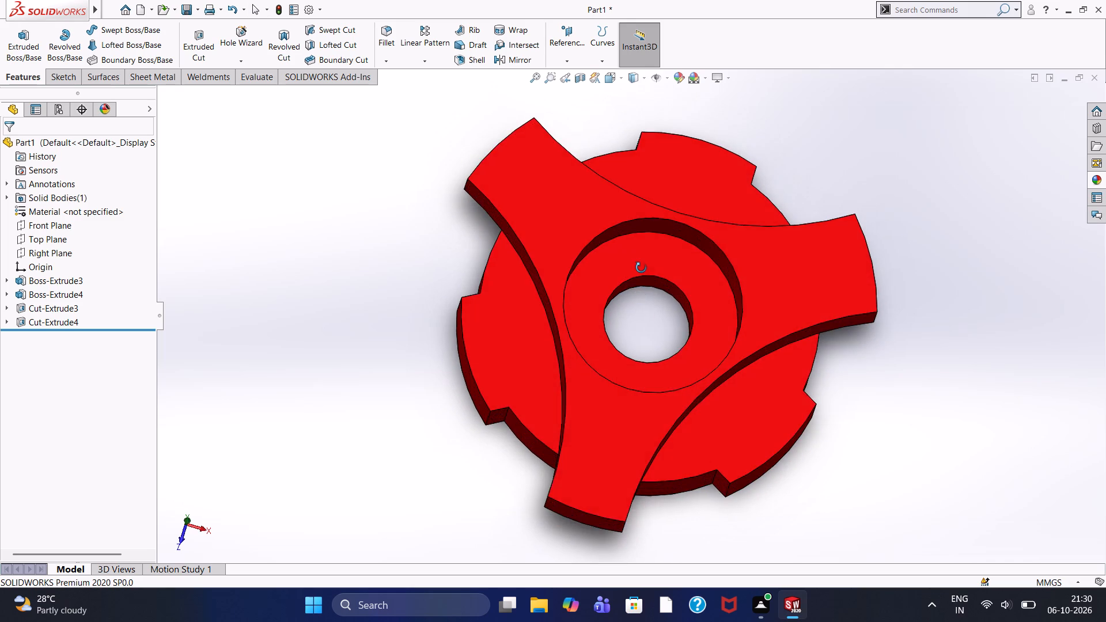
middle_click_drag(641, 268, 642, 268)
scroll(658, 318, "down", 2)
scroll(658, 318, "up", 1)
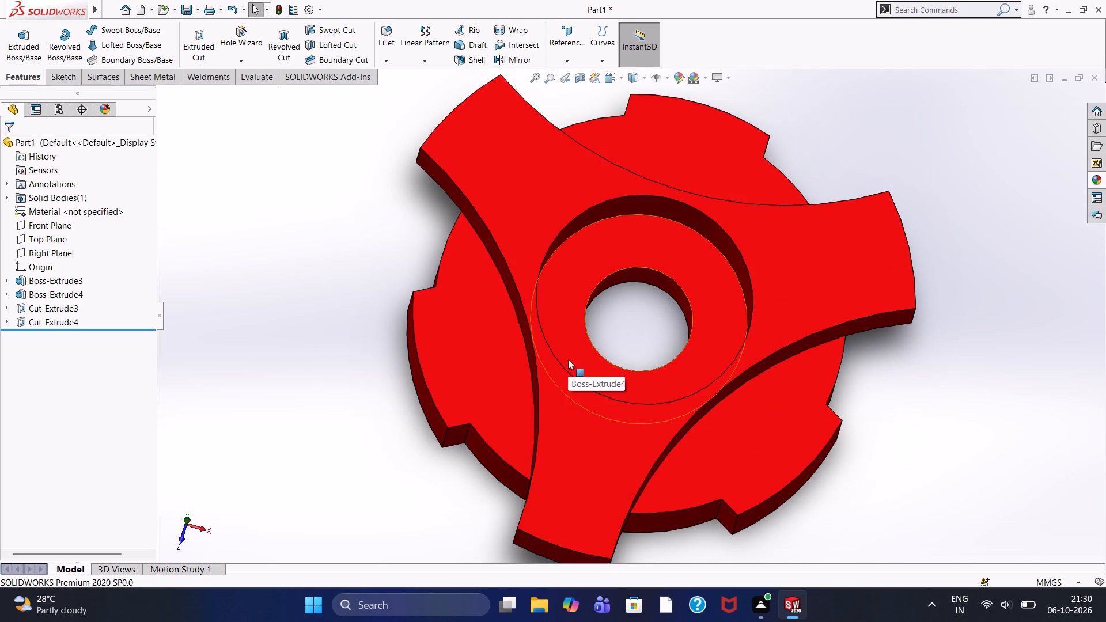
scroll(568, 359, "down", 1)
scroll(568, 359, "up", 1)
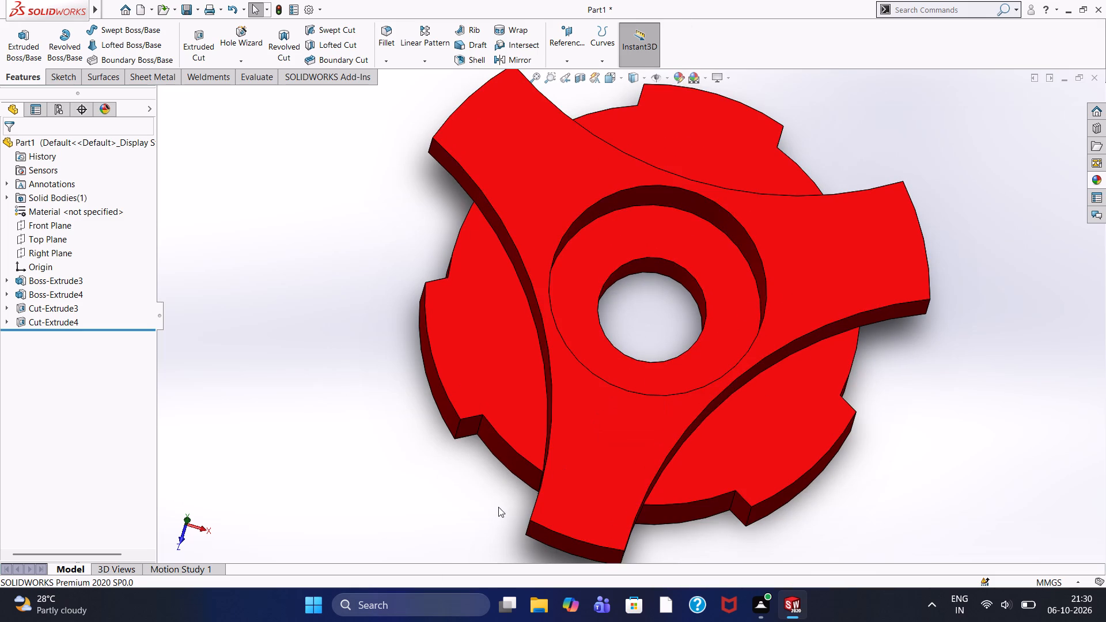
scroll(573, 476, "up", 2)
scroll(573, 476, "down", 2)
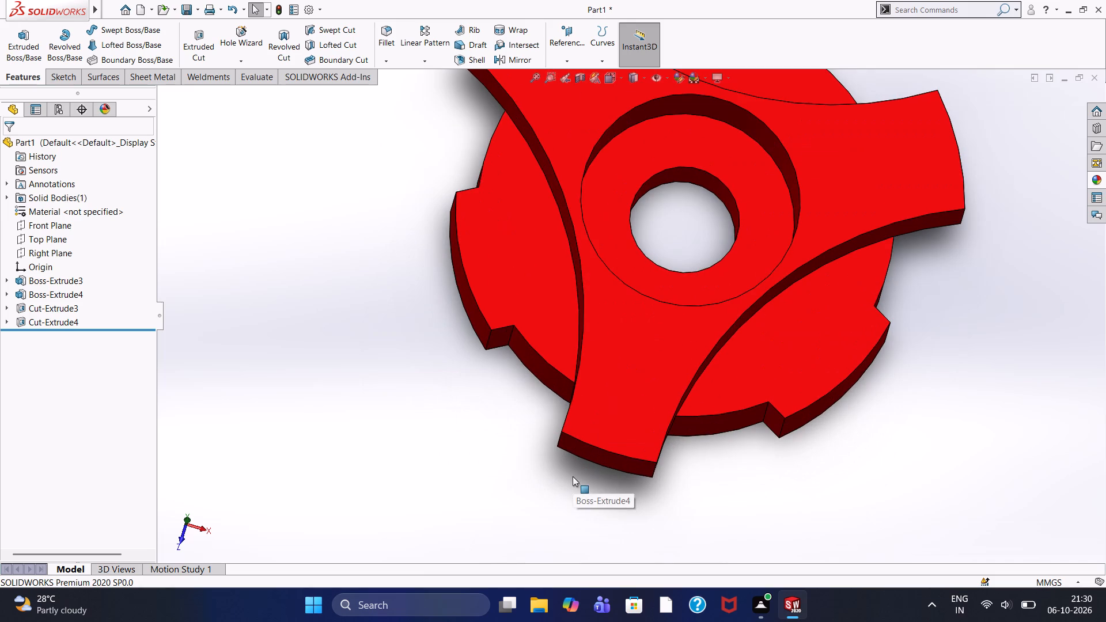
scroll(573, 476, "up", 1)
scroll(573, 476, "down", 1)
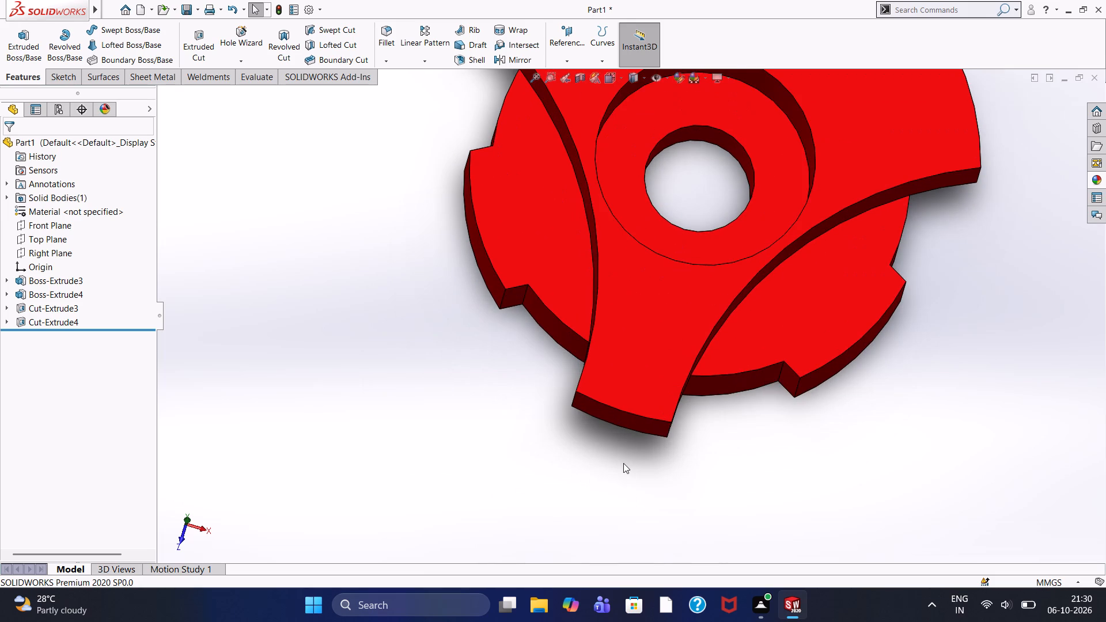
scroll(623, 463, "down", 1)
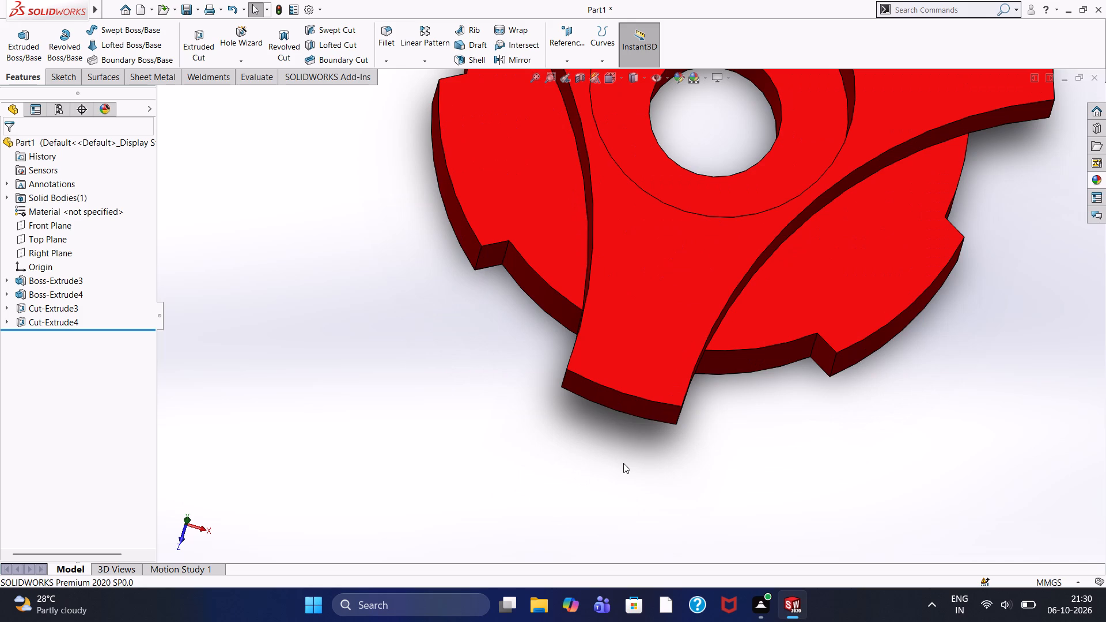
scroll(623, 463, "down", 1)
scroll(623, 463, "up", 1)
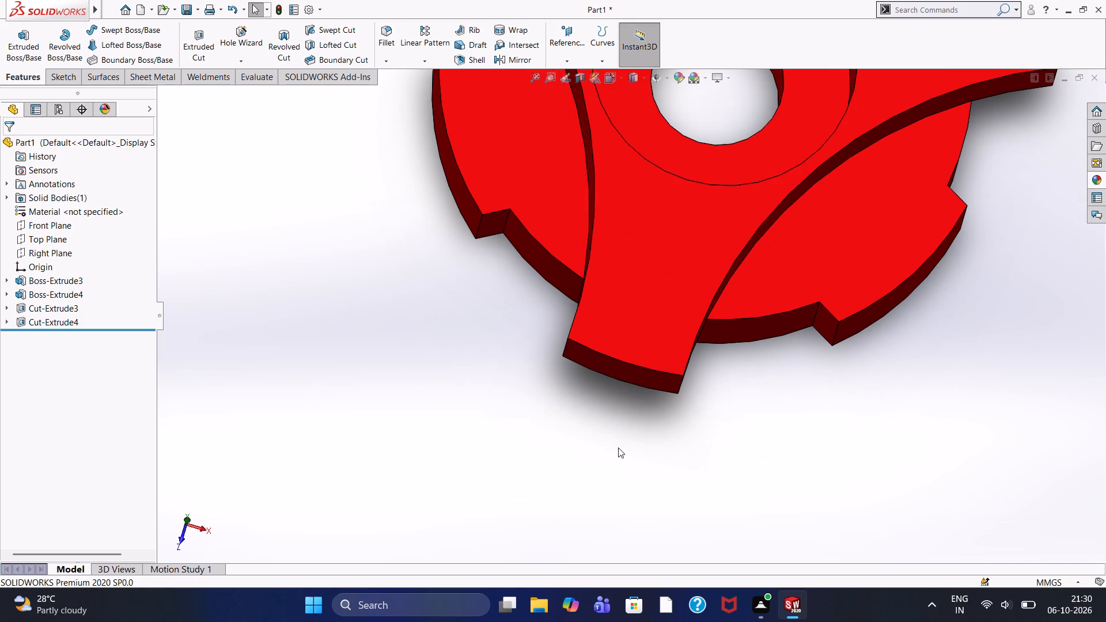
scroll(503, 486, "down", 1)
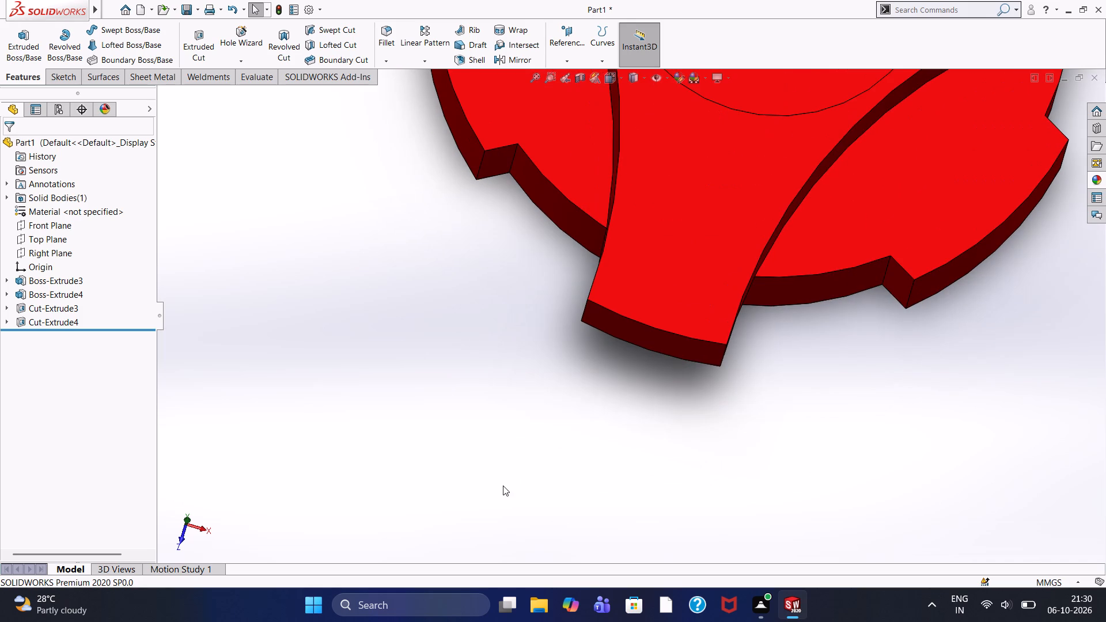
scroll(635, 344, "up", 2)
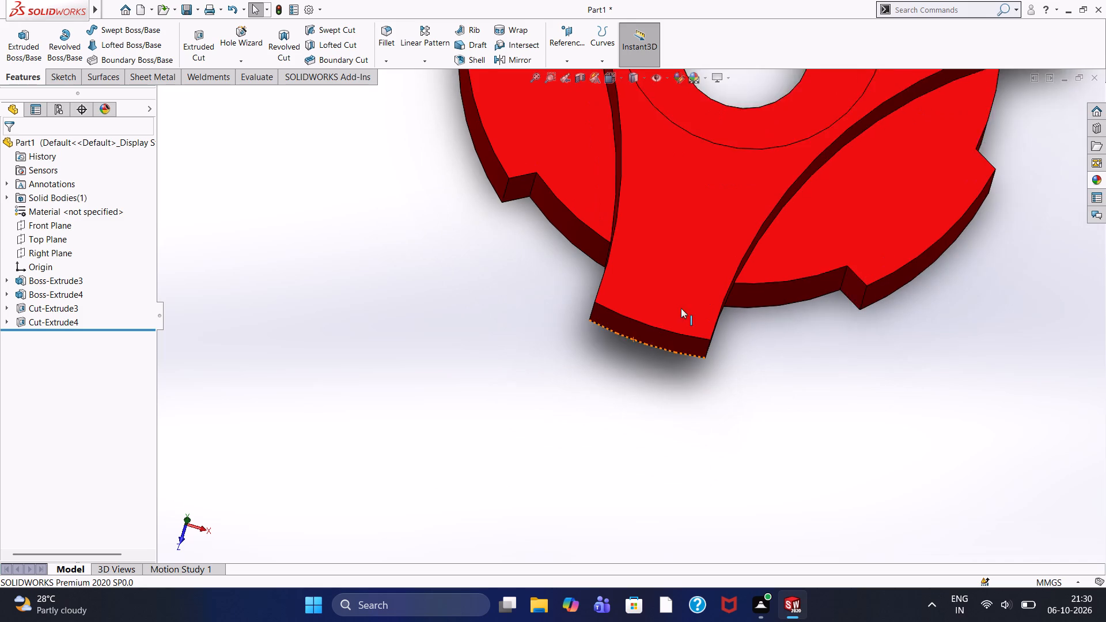
Examine the whole knob again from straight-on and tilted top views, checking the through hole and the arm side walls.
scroll(681, 308, "up", 9)
middle_click_drag(667, 233, 669, 244)
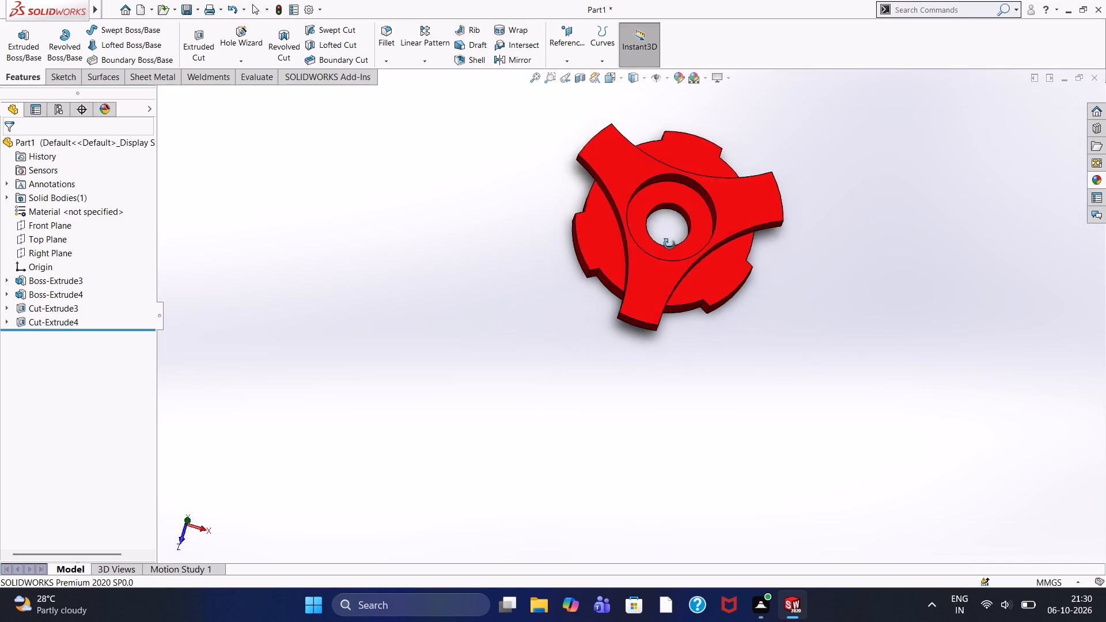
middle_click_drag(669, 244, 669, 289)
scroll(685, 245, "down", 7)
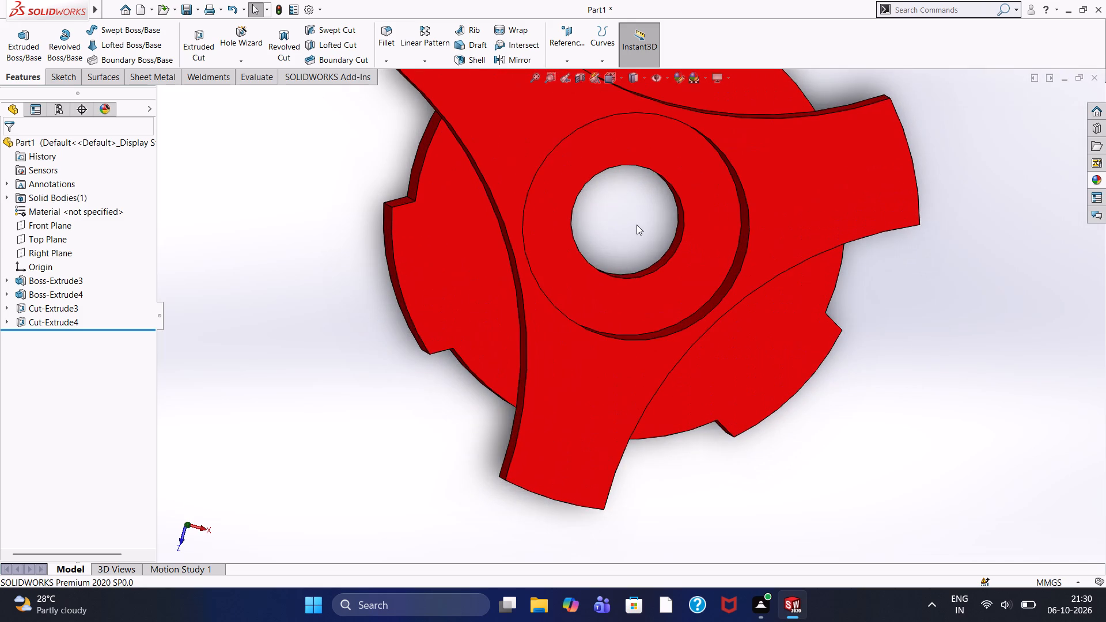
middle_click_drag(637, 225, 637, 186)
scroll(638, 186, "up", 3)
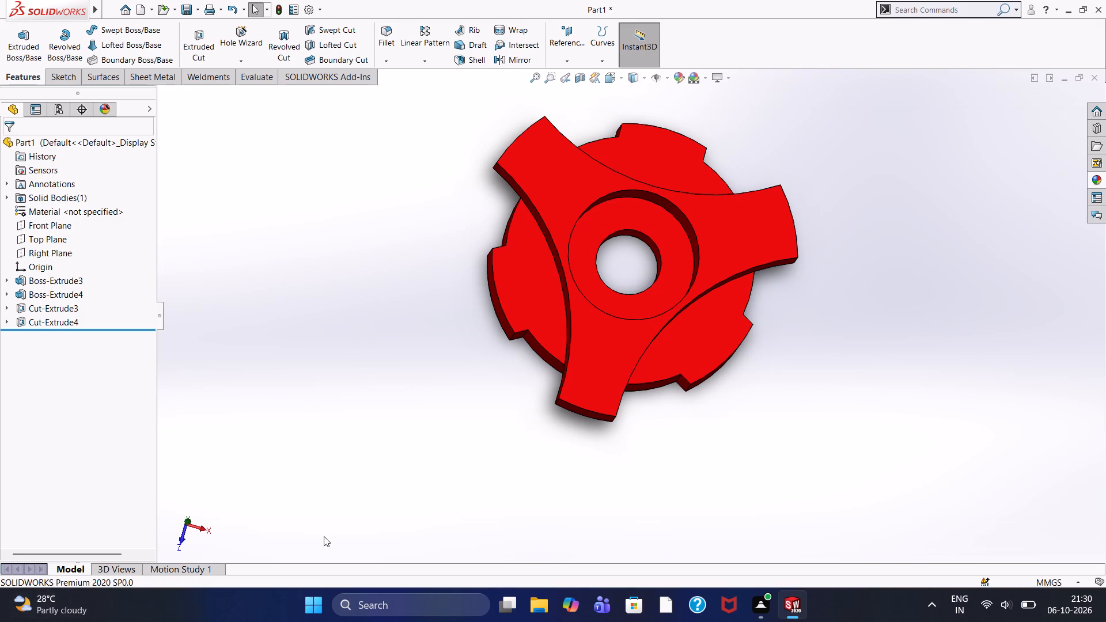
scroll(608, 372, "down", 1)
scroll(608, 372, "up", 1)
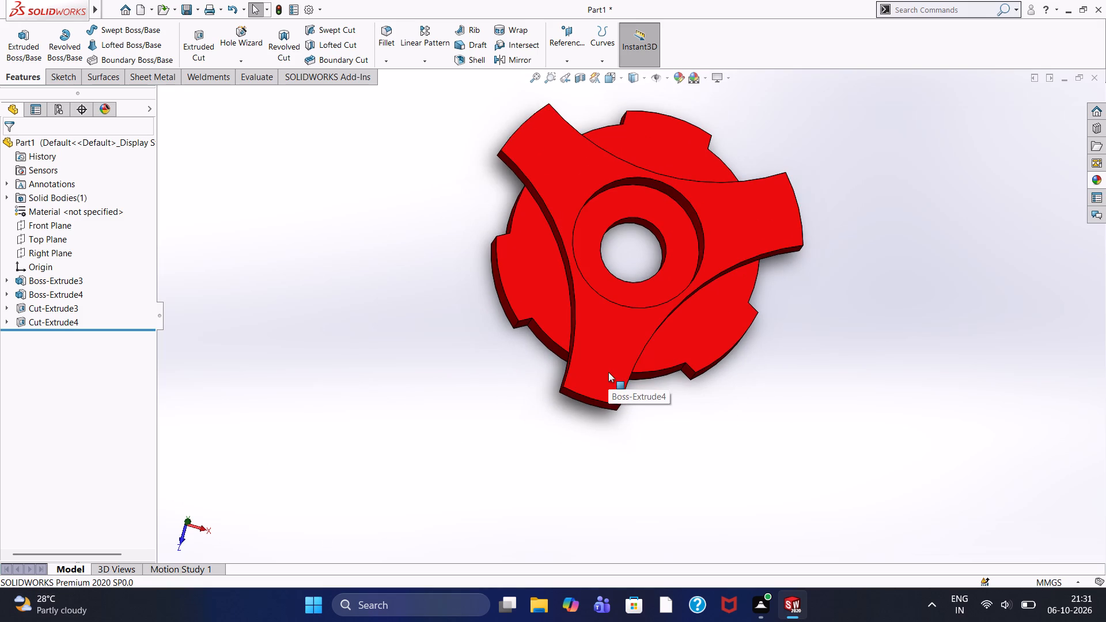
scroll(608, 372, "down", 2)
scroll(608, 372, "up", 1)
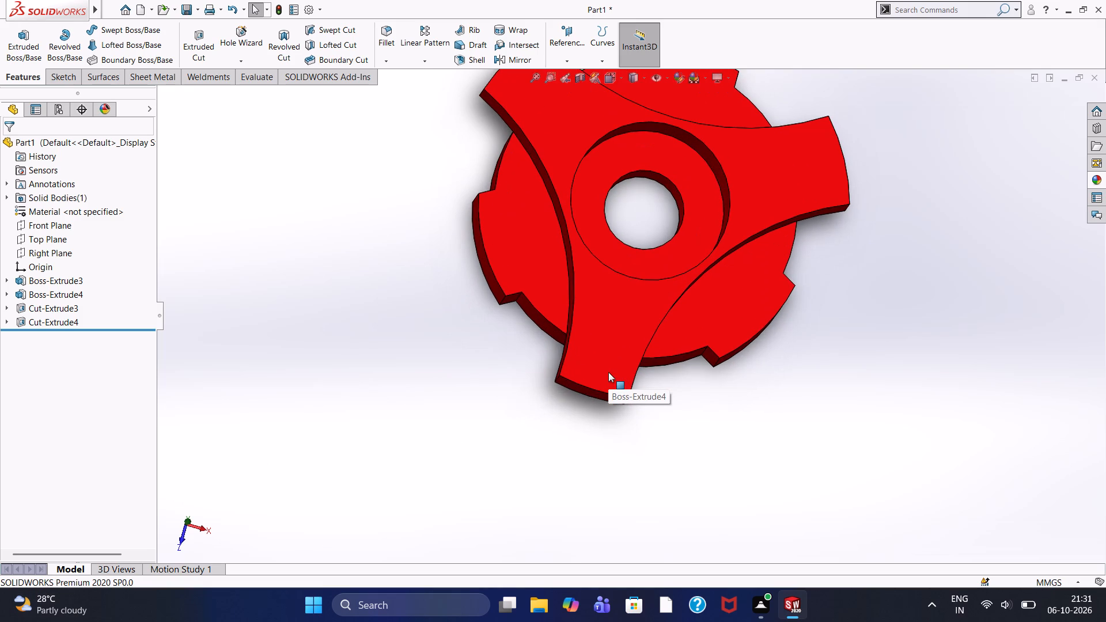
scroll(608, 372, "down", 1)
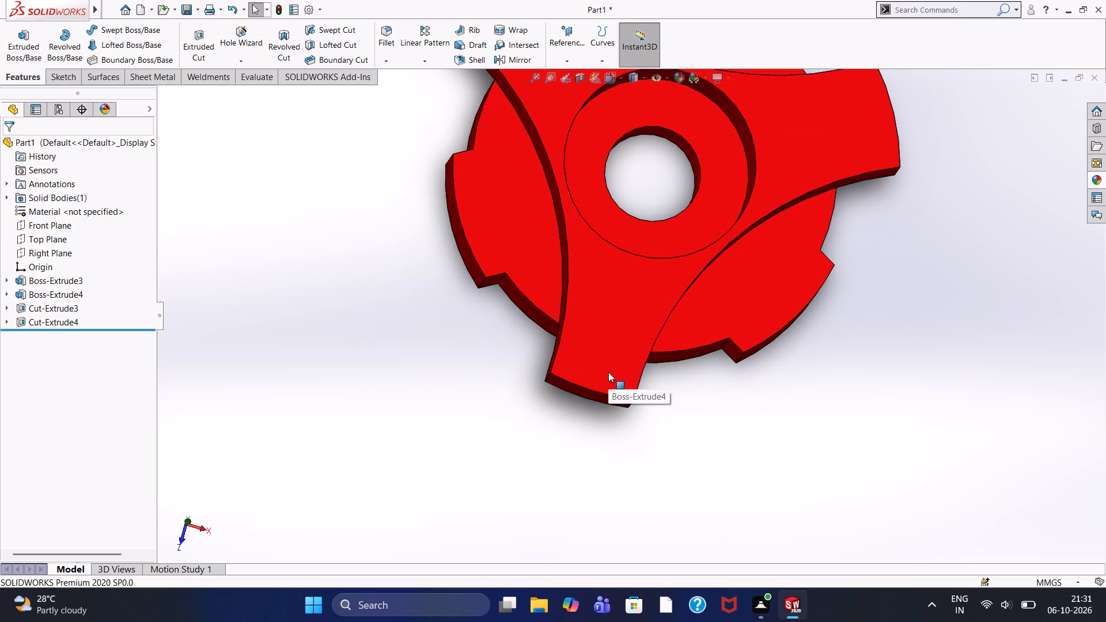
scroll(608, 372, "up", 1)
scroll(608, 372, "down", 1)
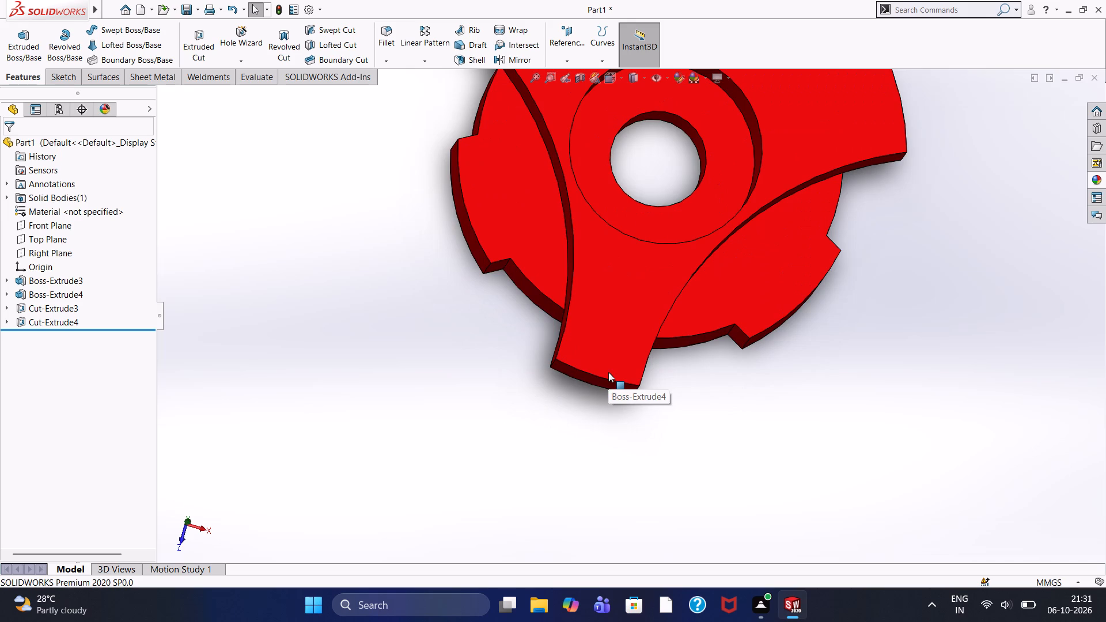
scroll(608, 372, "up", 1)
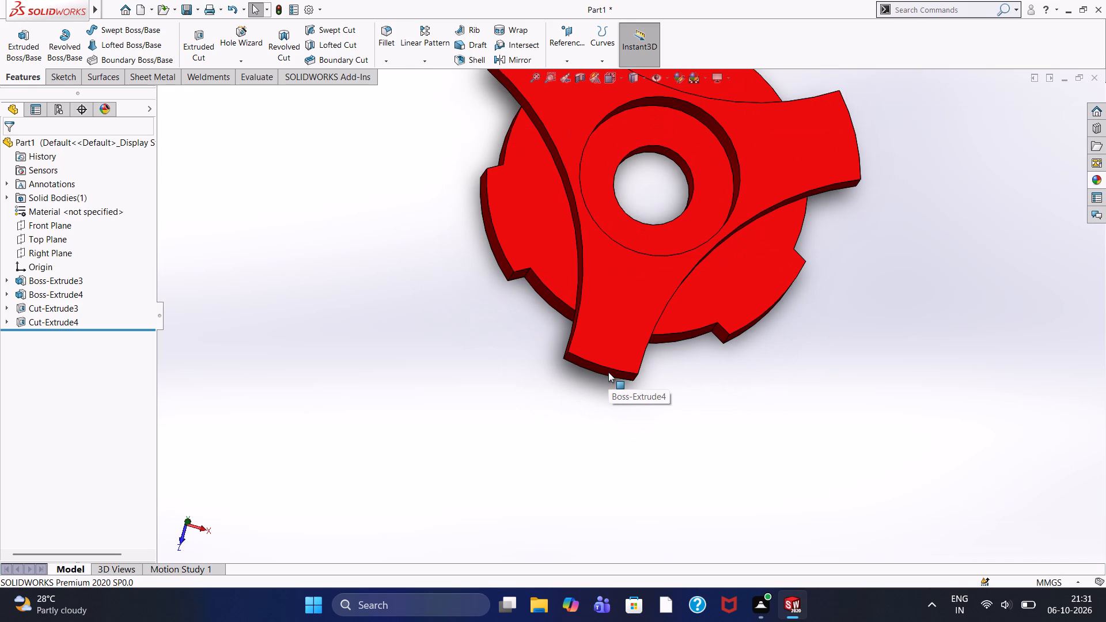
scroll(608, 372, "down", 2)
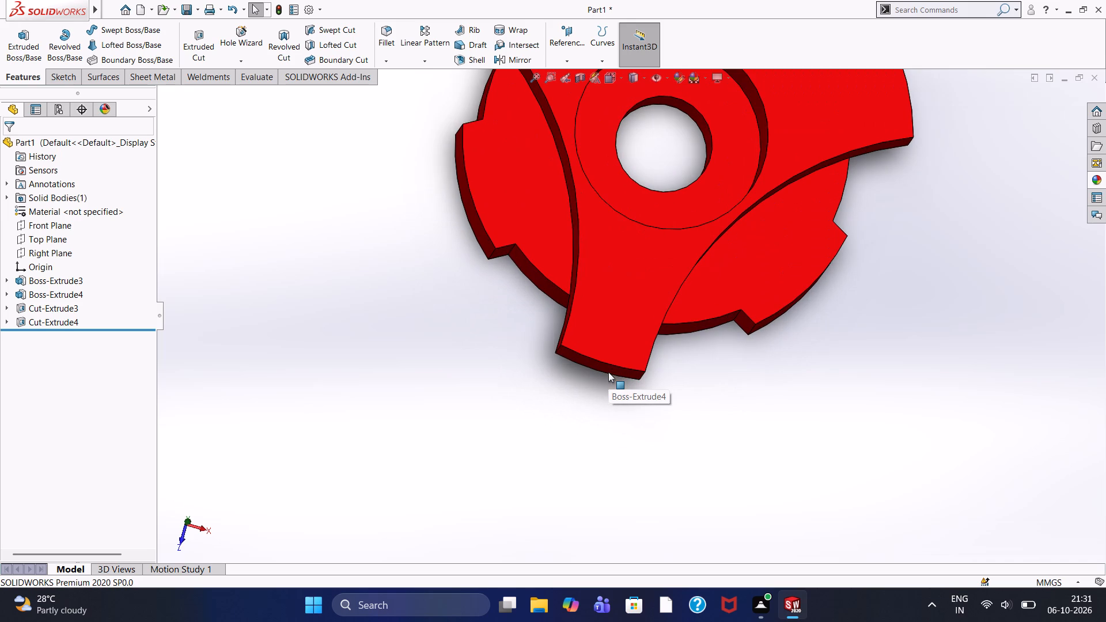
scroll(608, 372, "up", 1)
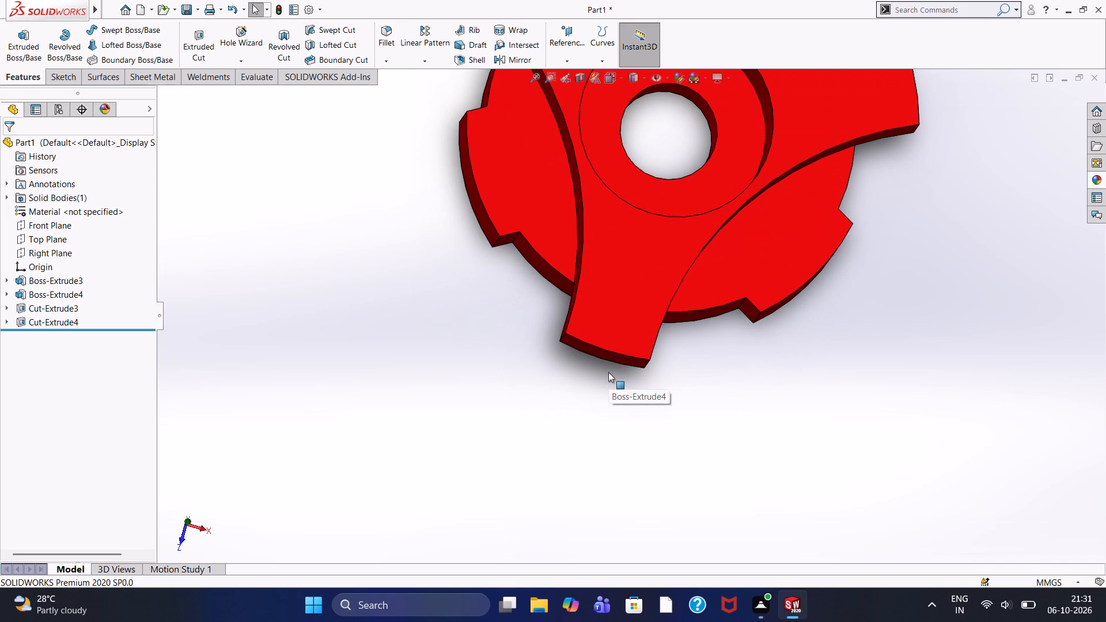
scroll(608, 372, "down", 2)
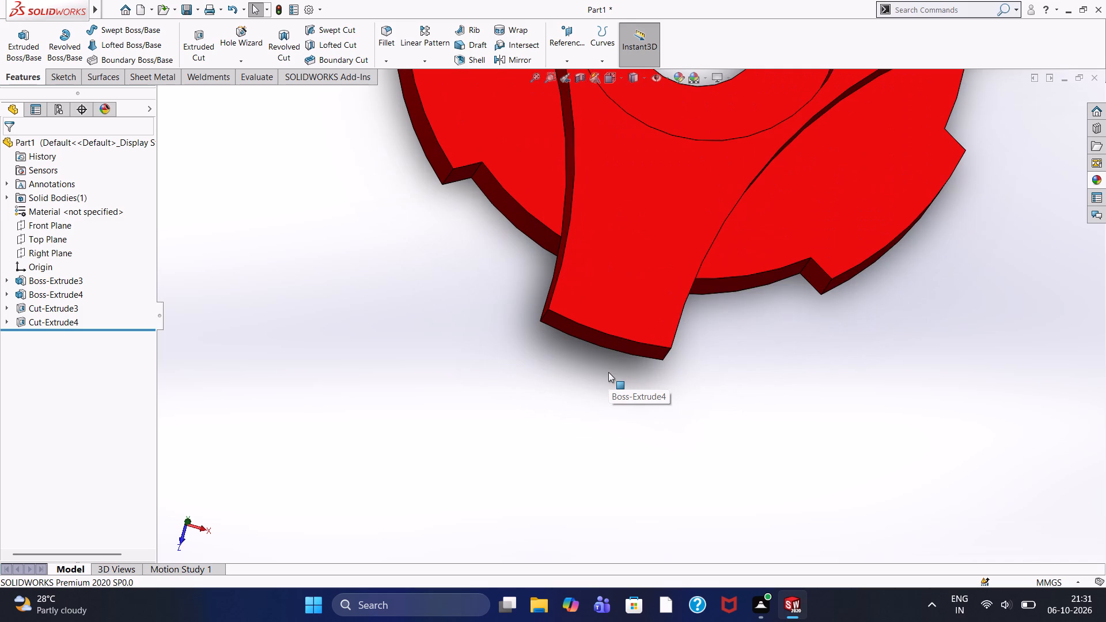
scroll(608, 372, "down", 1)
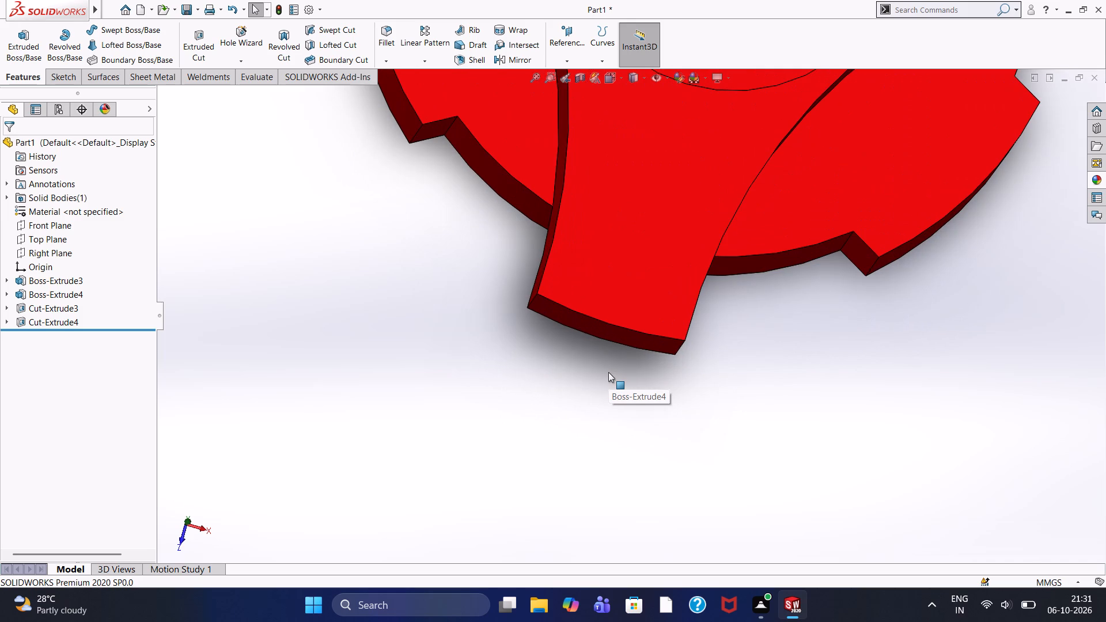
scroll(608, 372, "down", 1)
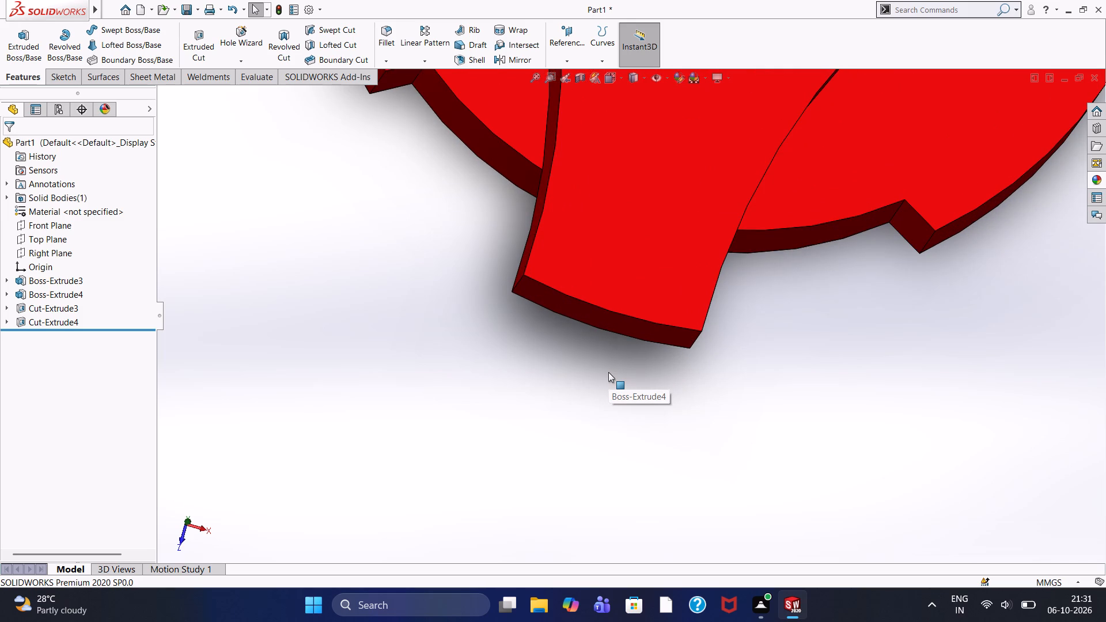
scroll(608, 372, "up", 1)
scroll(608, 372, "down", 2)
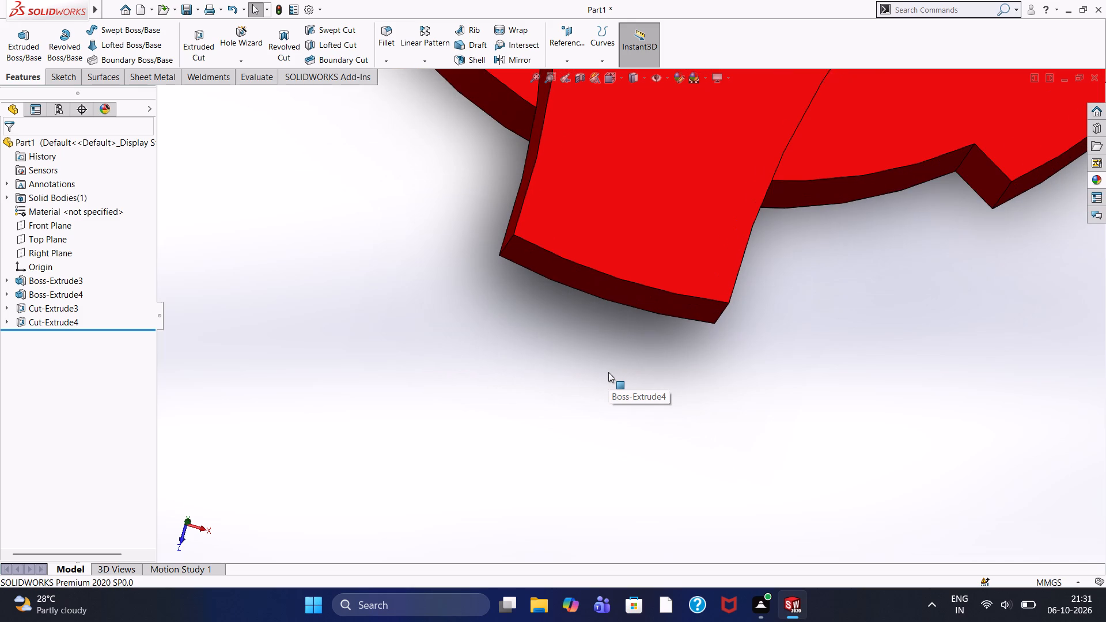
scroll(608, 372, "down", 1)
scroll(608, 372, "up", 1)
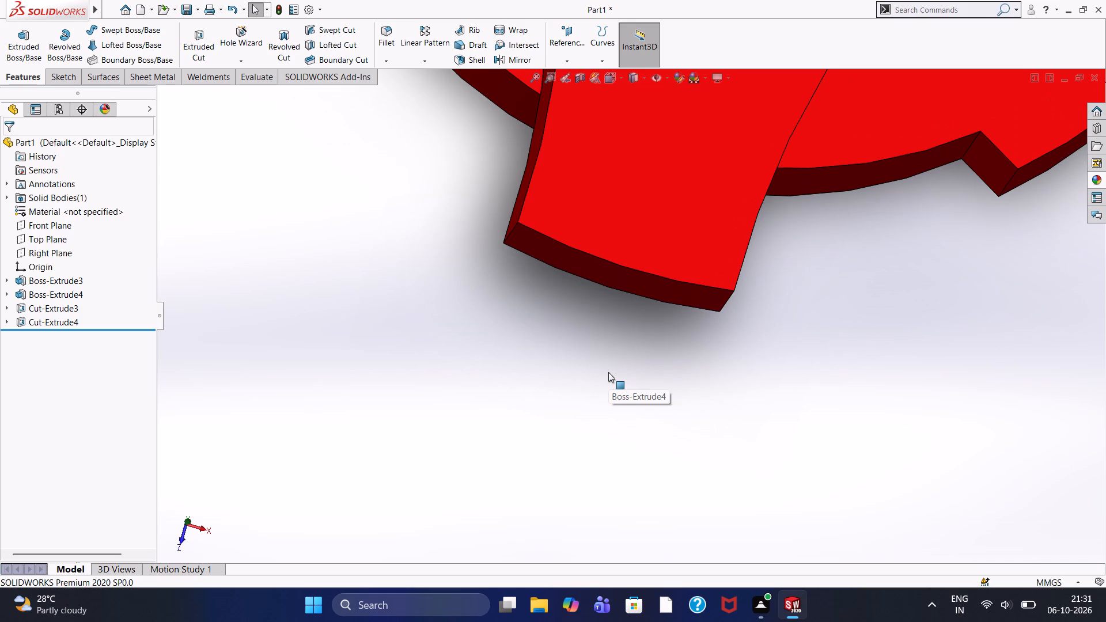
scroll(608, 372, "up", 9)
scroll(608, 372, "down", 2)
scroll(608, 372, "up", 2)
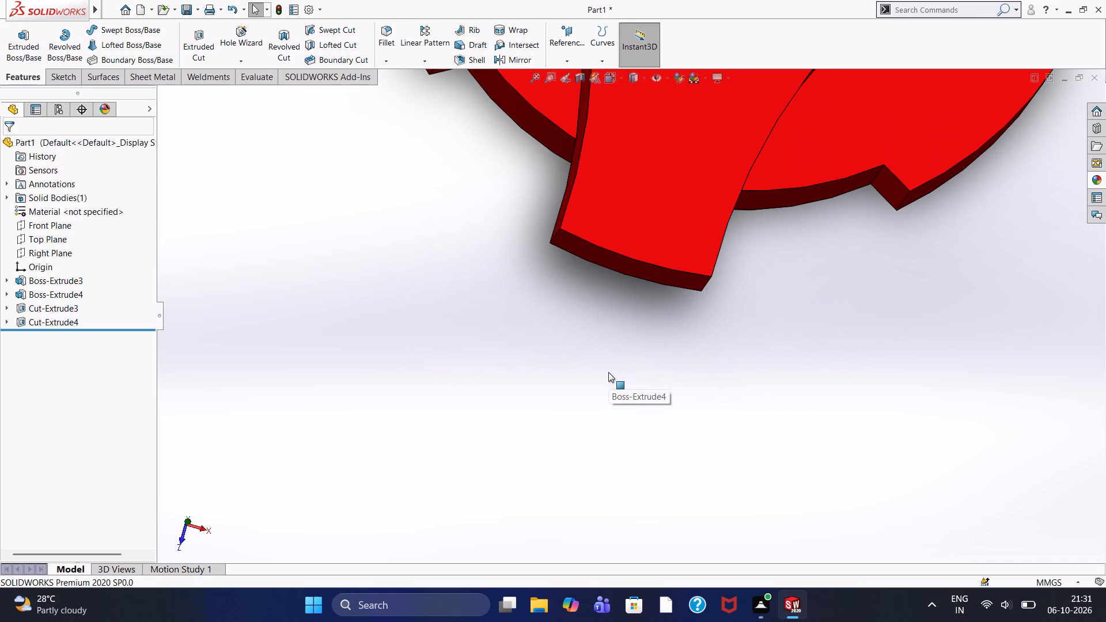
Examine one arm's sharp-edged end, the central recess and through hole, and the whole part in a tilted top view.
scroll(608, 372, "down", 2)
scroll(608, 337, "up", 1)
scroll(636, 293, "up", 6)
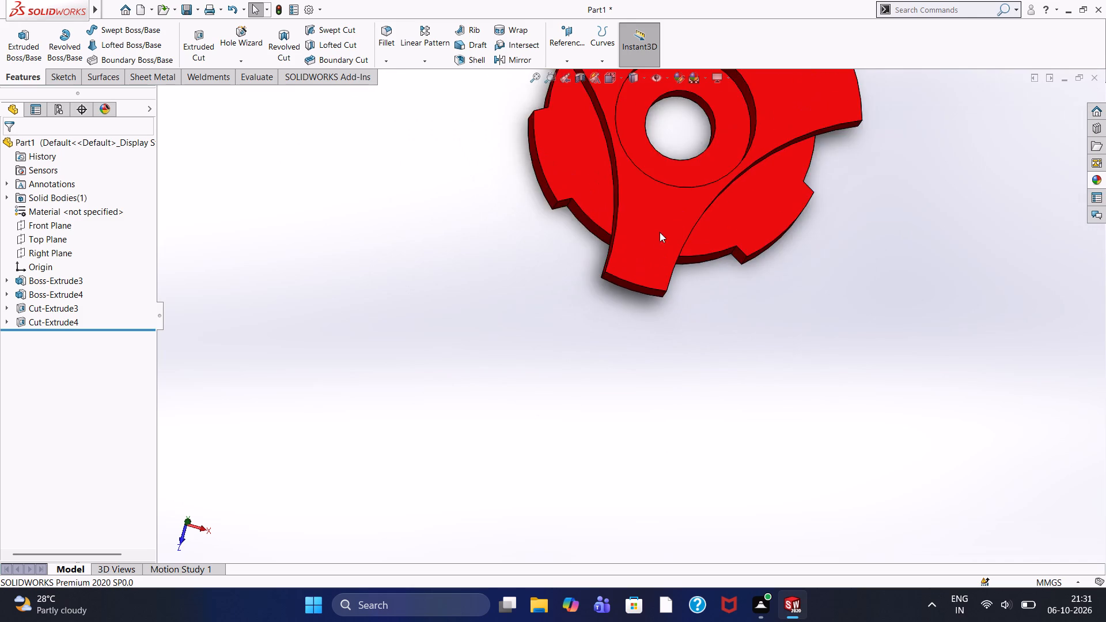
scroll(661, 227, "up", 4)
scroll(664, 202, "down", 5)
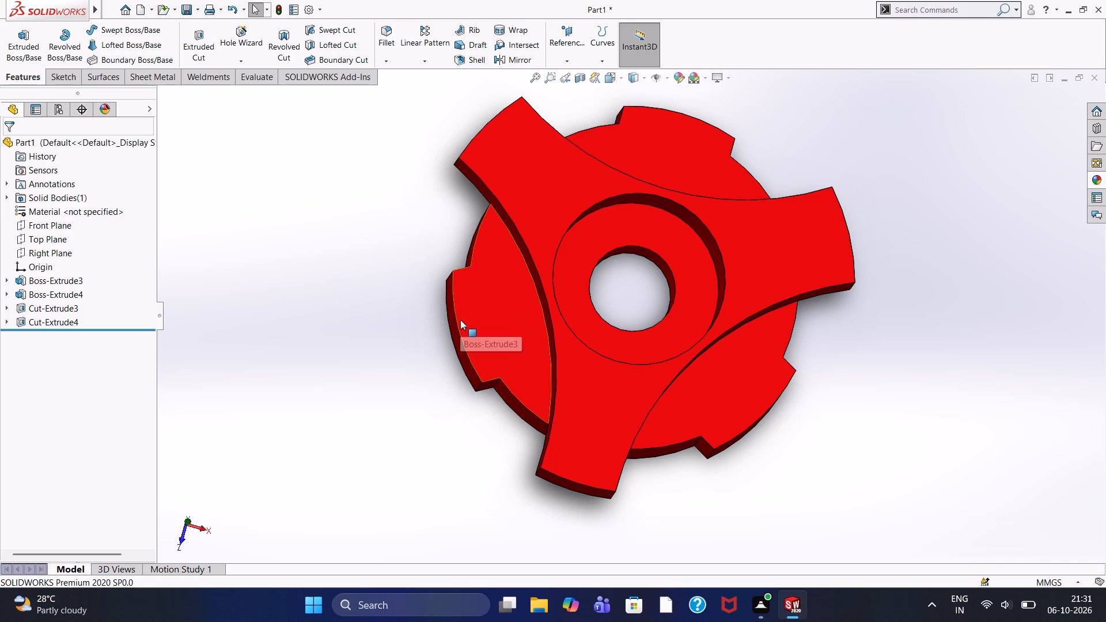
scroll(564, 245, "down", 1)
scroll(627, 260, "down", 1)
scroll(629, 263, "up", 1)
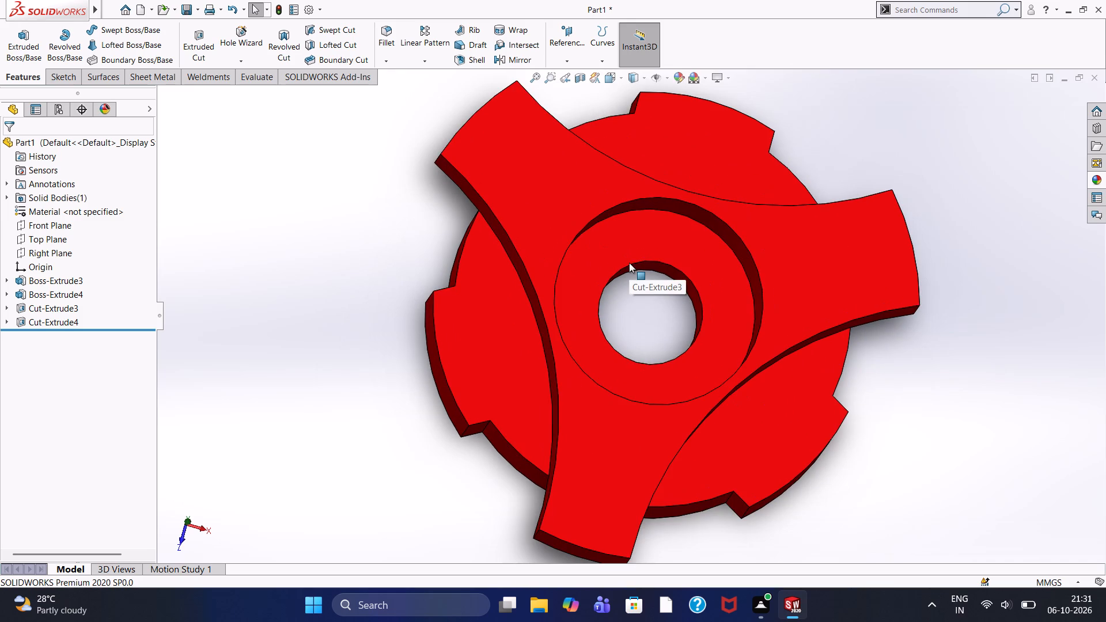
scroll(629, 263, "up", 2)
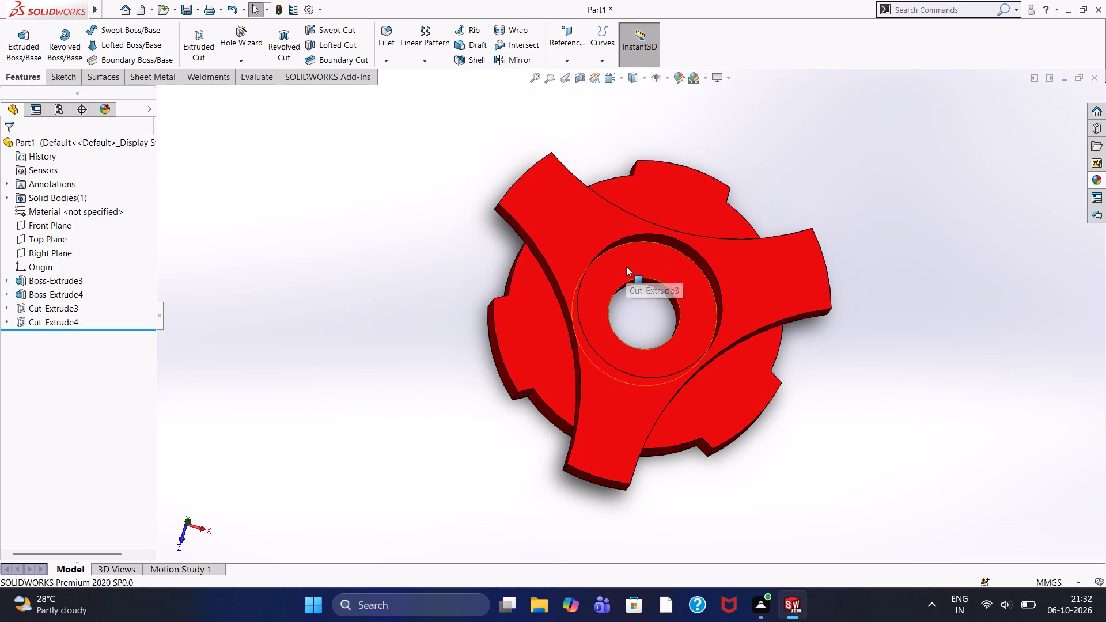
Save the part to the Desktop as a SOLIDWORKS Part file named 3-Lobe Clutch.
key("ctrl+s")
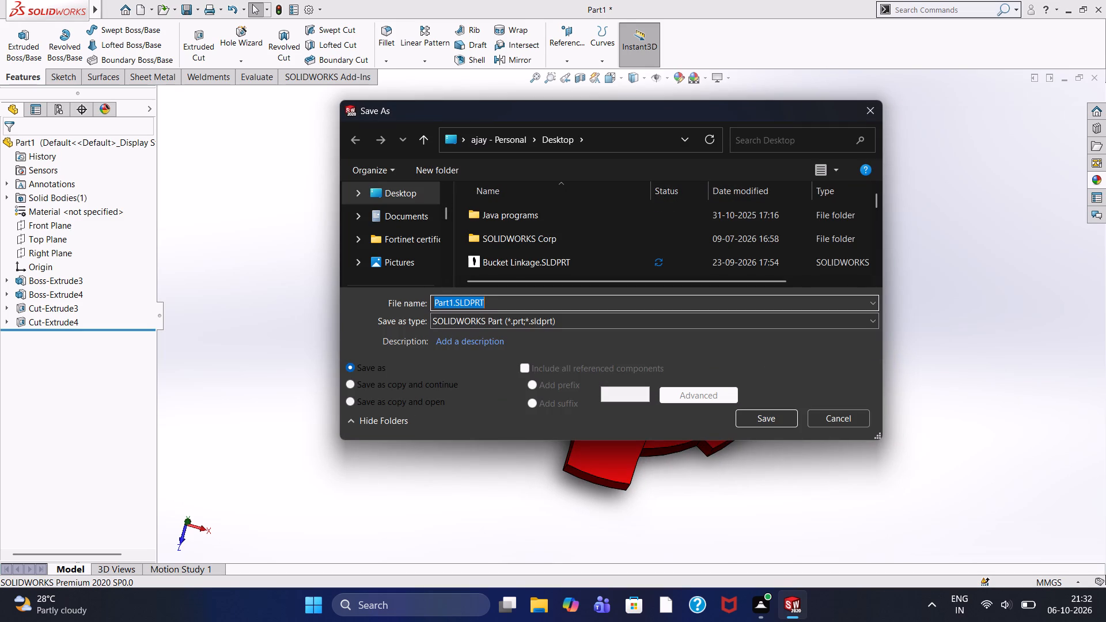
left_click_drag(453, 302, 230, 321)
key("BackSpace")
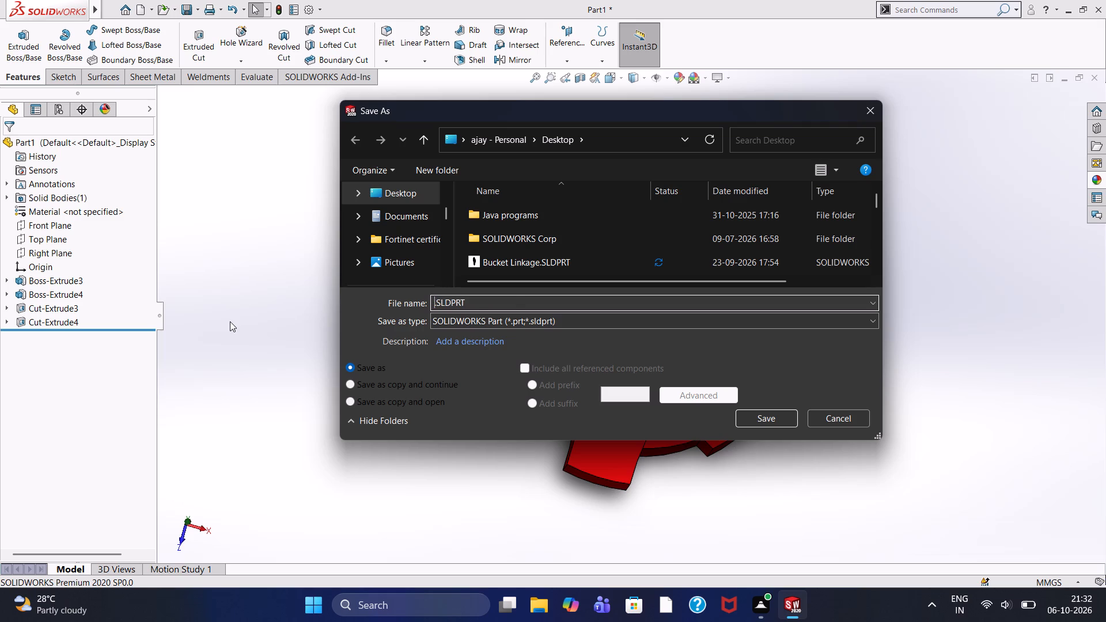
key("ctrl+v")
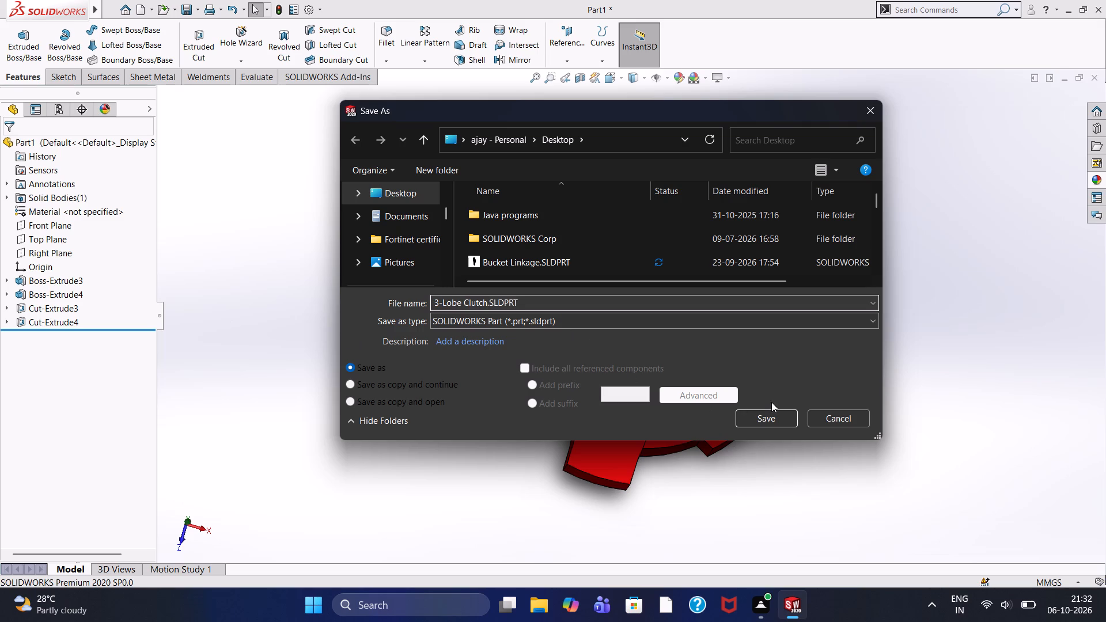
left_click(774, 420)
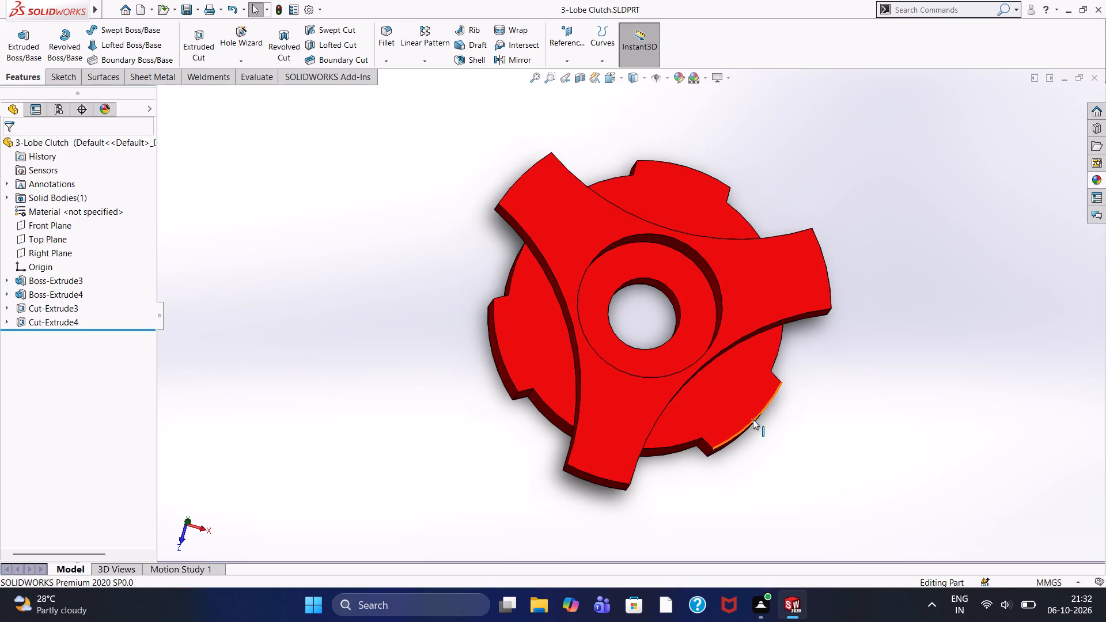